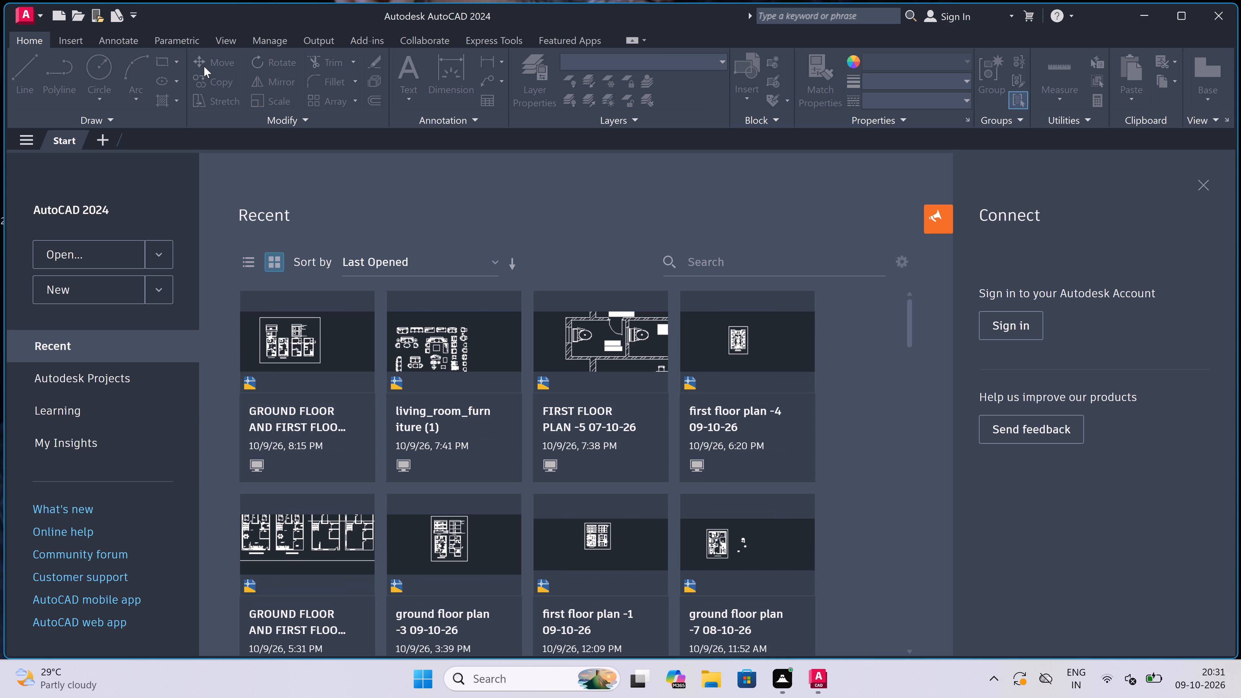
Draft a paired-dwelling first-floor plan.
Create a new blank drawing.
double_click(94, 284)
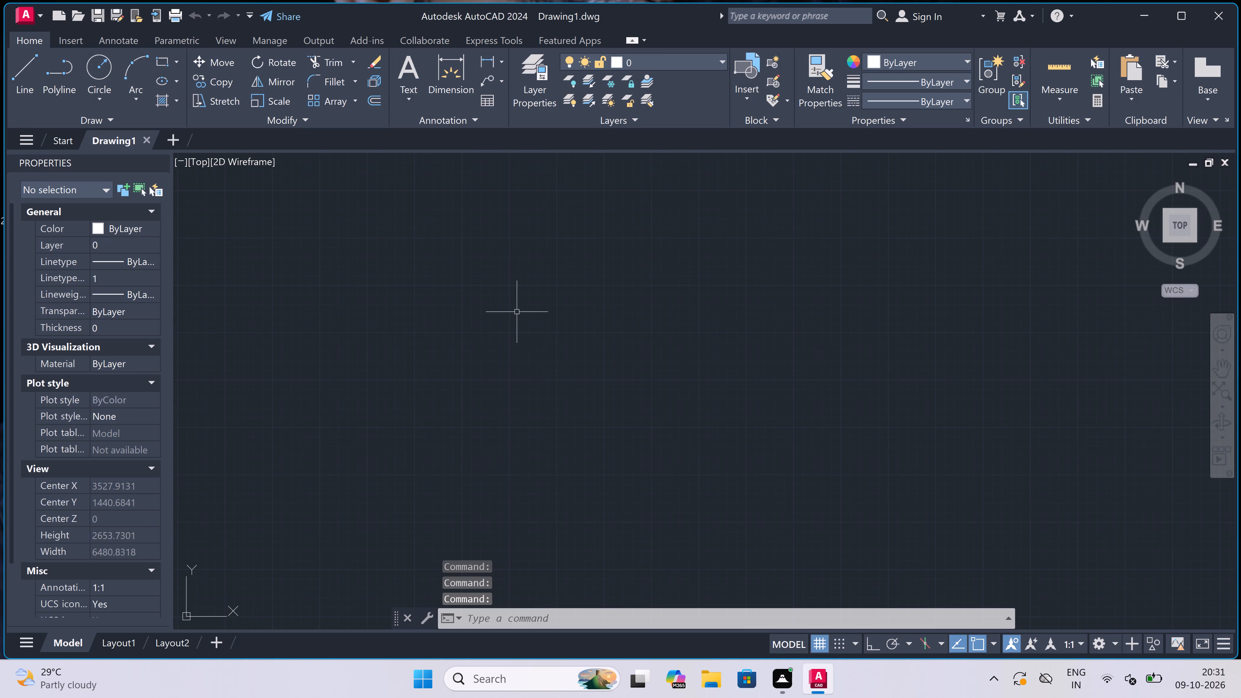
Configure the drawing units to Engineering length with 0'-0" precision and inches as the insertion scale.
type("un")
key("space")
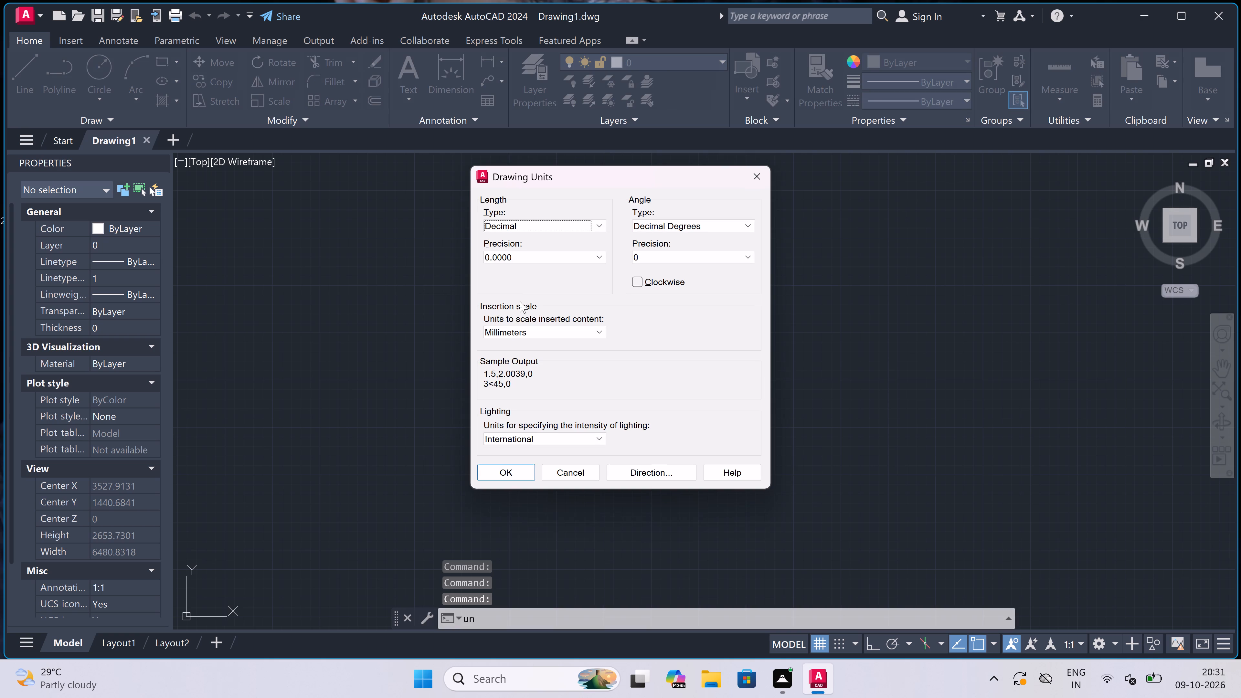
left_click(525, 223)
left_click(525, 257)
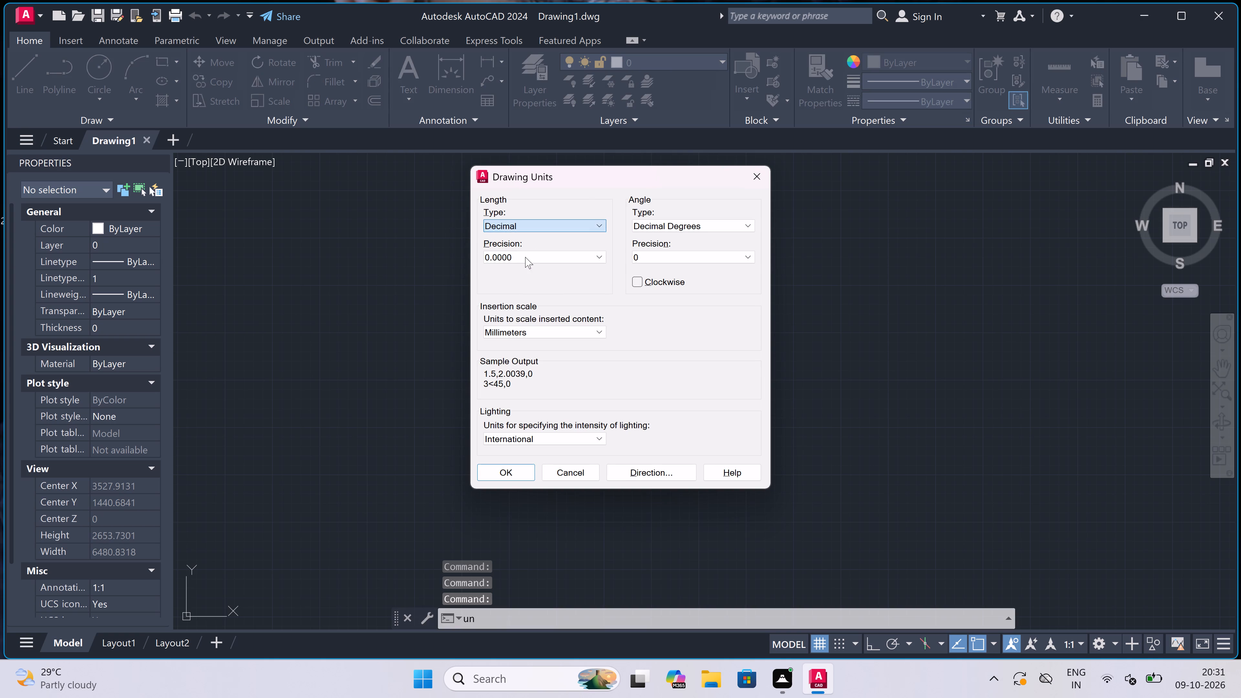
left_click(520, 255)
left_click(515, 266)
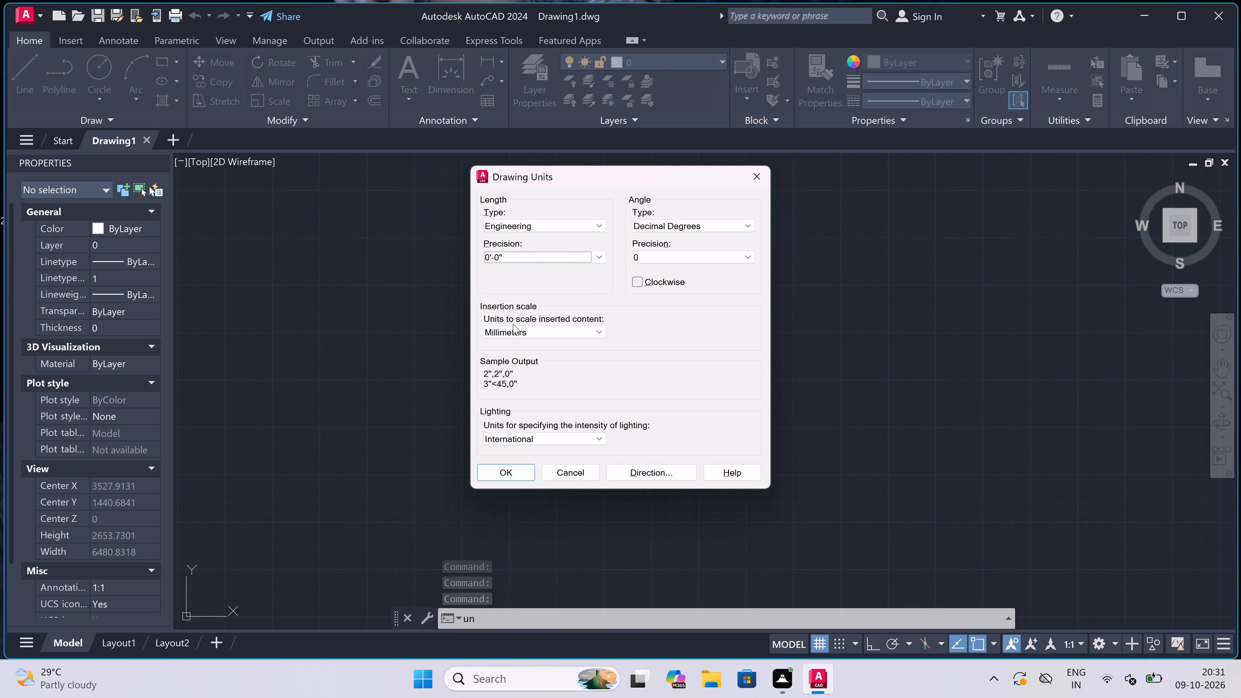
left_click(514, 328)
left_click(514, 356)
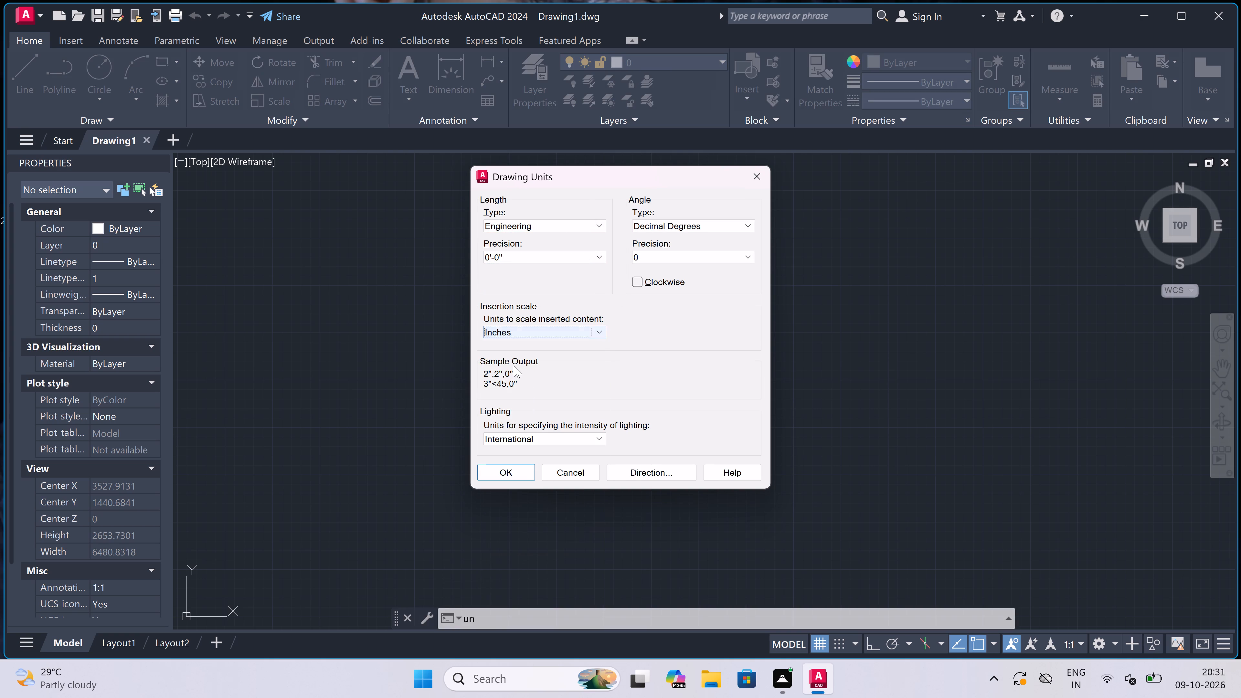
left_click(496, 474)
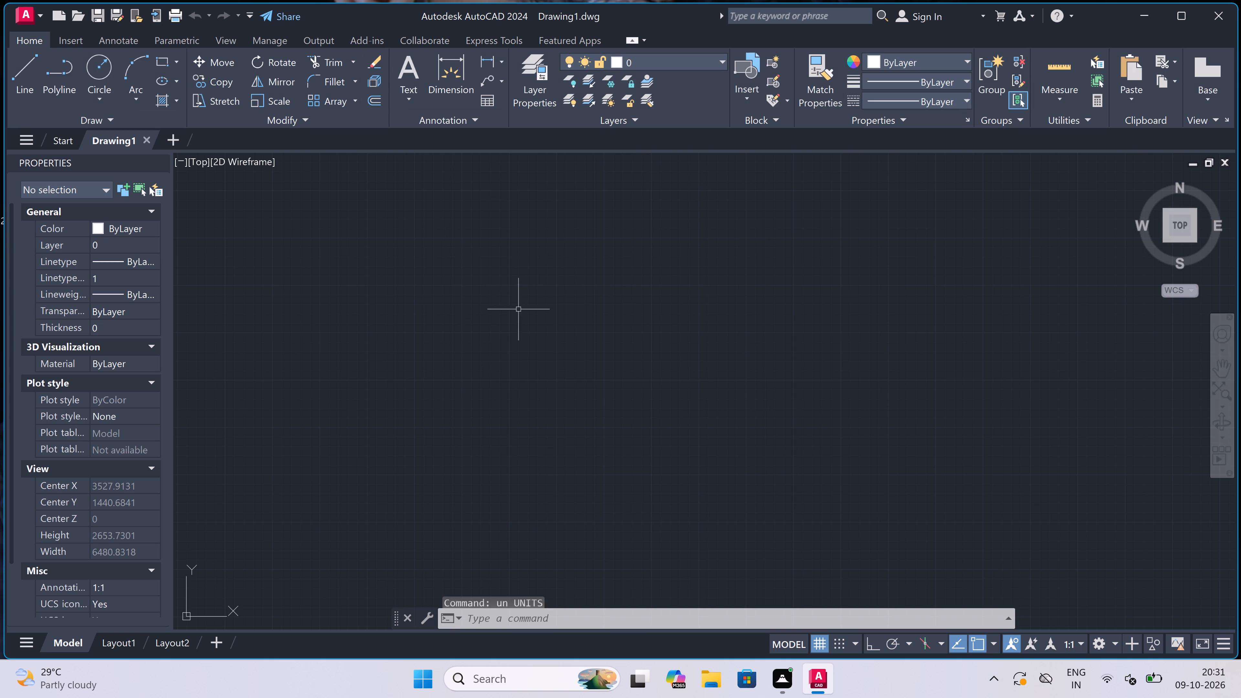
Draw a horizontal and a vertical construction line through one common point, with Ortho mode on.
type("xl")
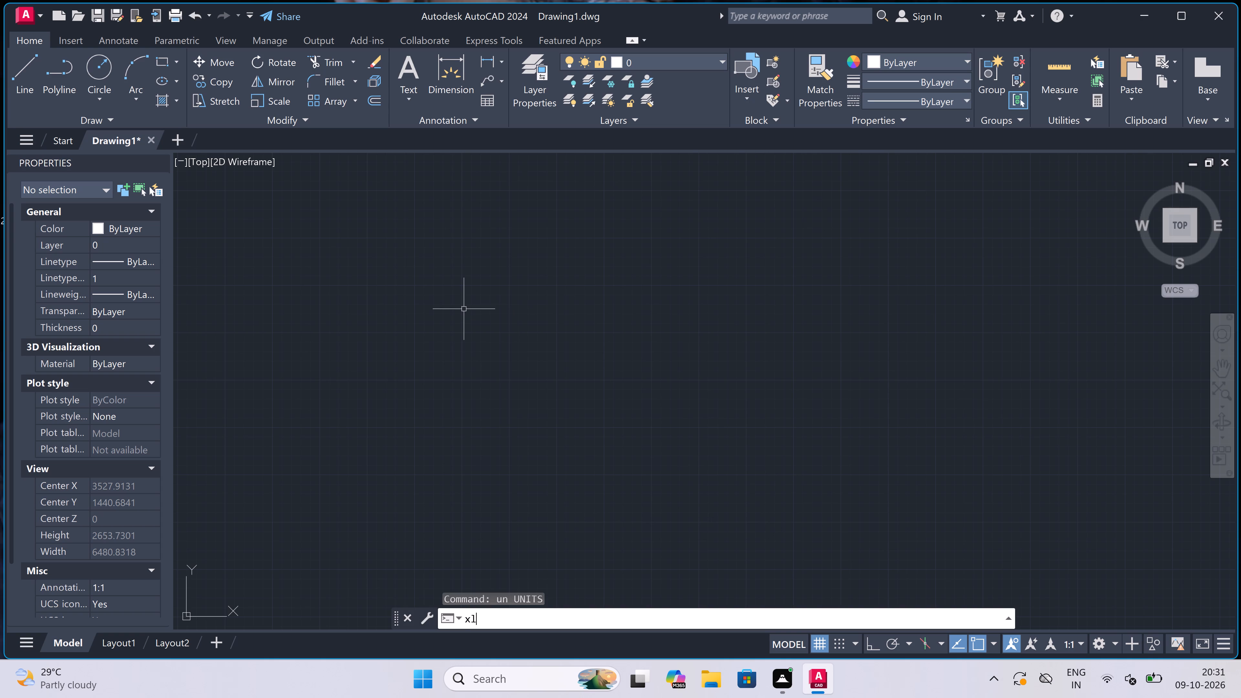
key("space")
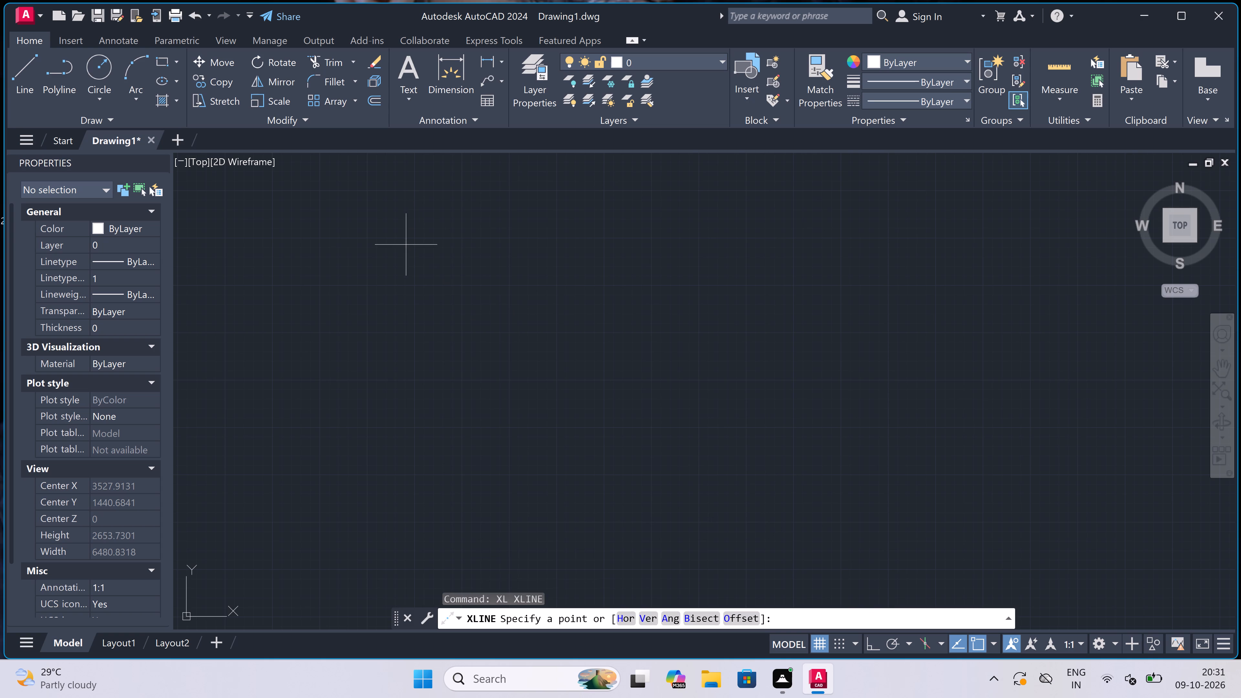
left_click(401, 237)
key("F8")
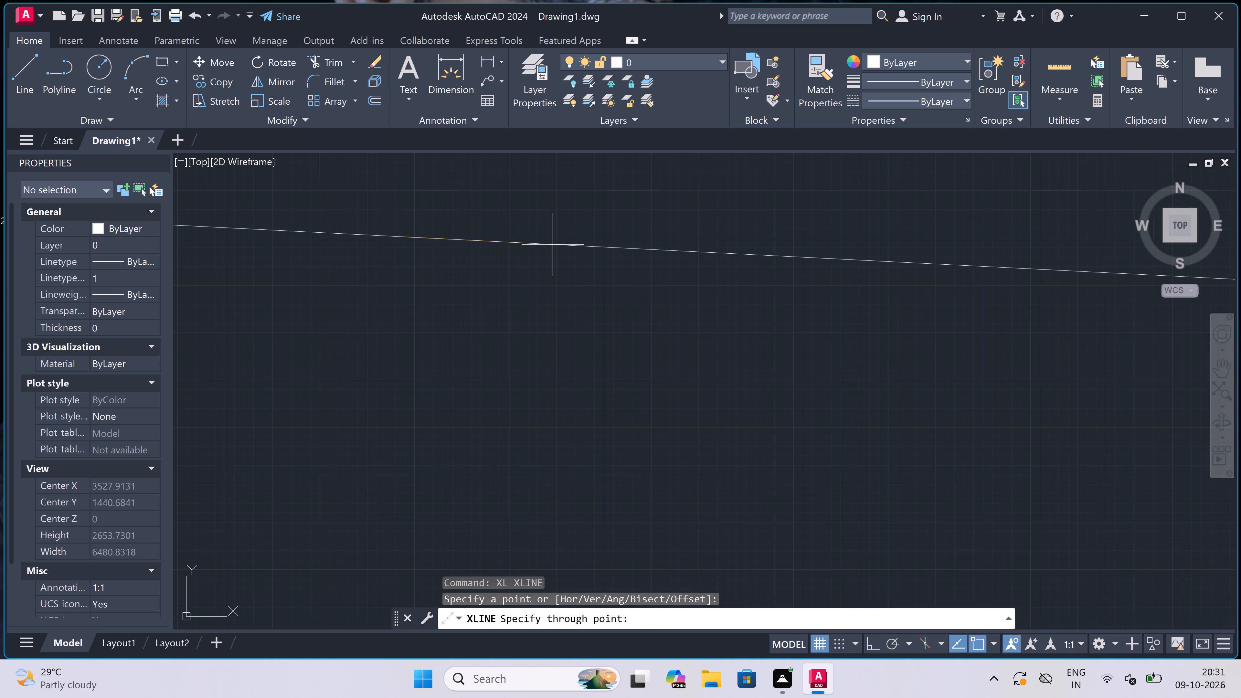
left_click_drag(469, 224, 467, 229)
left_click(455, 397)
key("Escape")
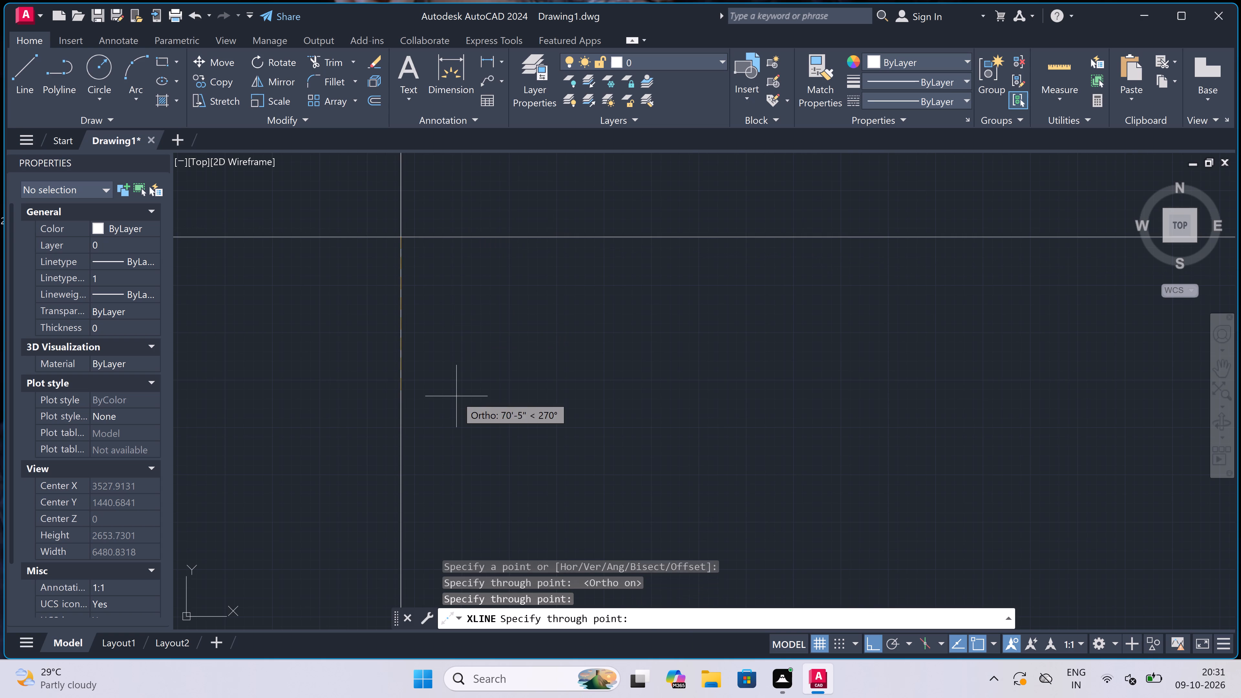
Trim the construction lines above and to the left of their intersection, leaving an upper-left corner.
scroll(409, 220, "up", 2)
key("t")
key("r")
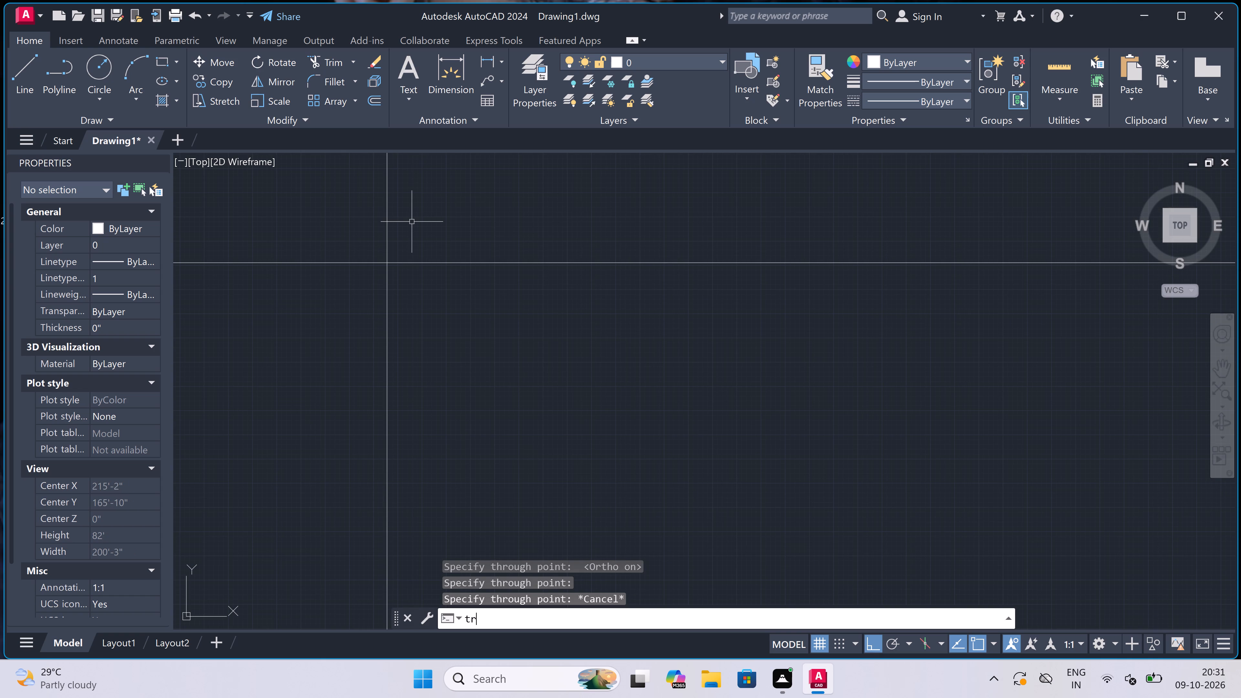
key("space")
left_click(411, 218)
left_click(255, 327)
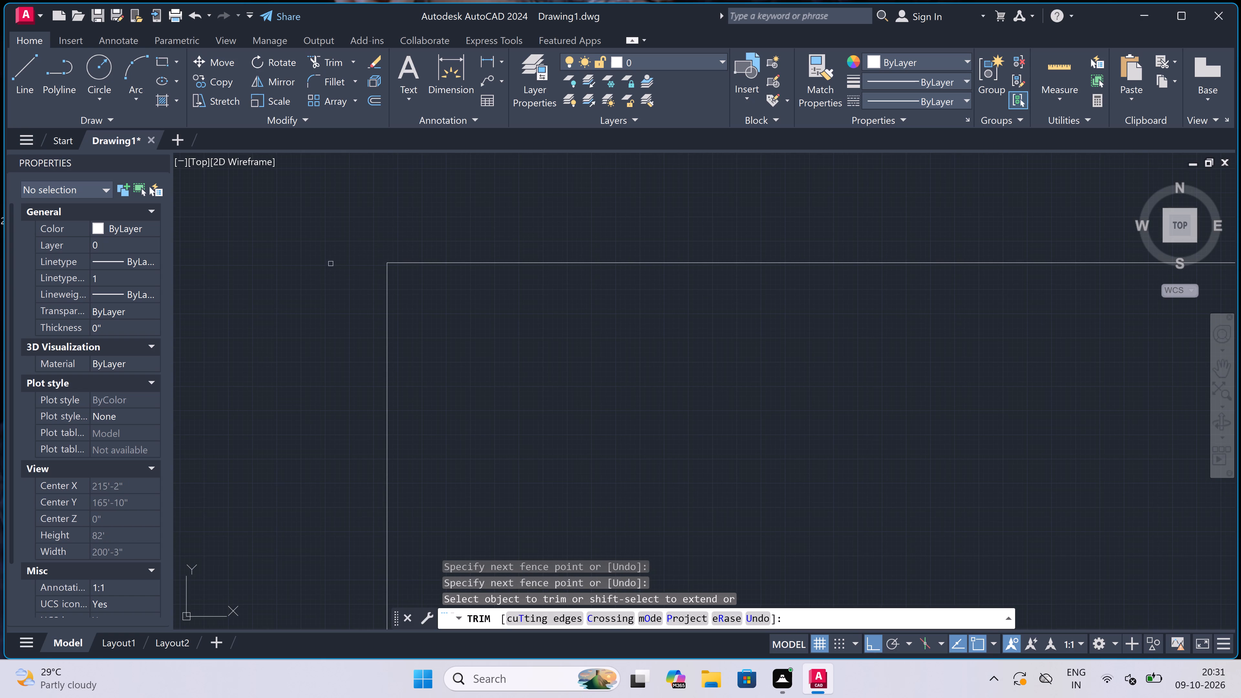
key("Escape")
Offset the top and left corner lines 4.5" inward to form the outer wall thickness.
scroll(370, 252, "up", 2)
key("o")
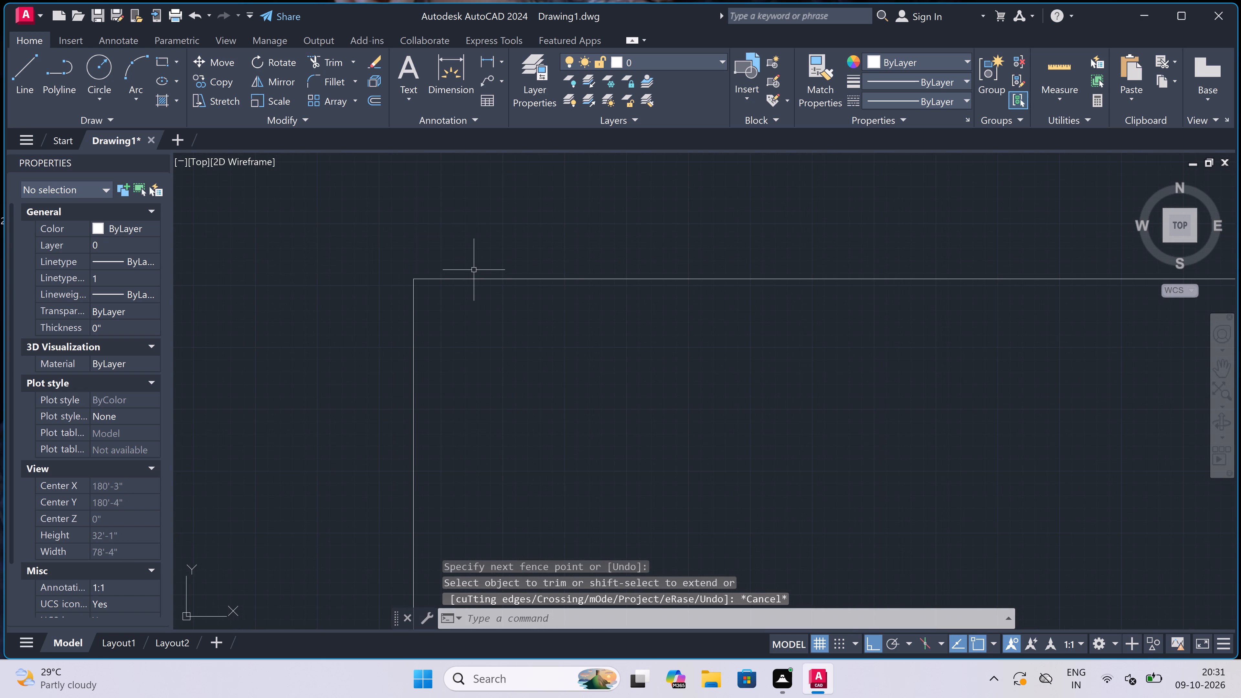
key("space")
left_click(549, 278)
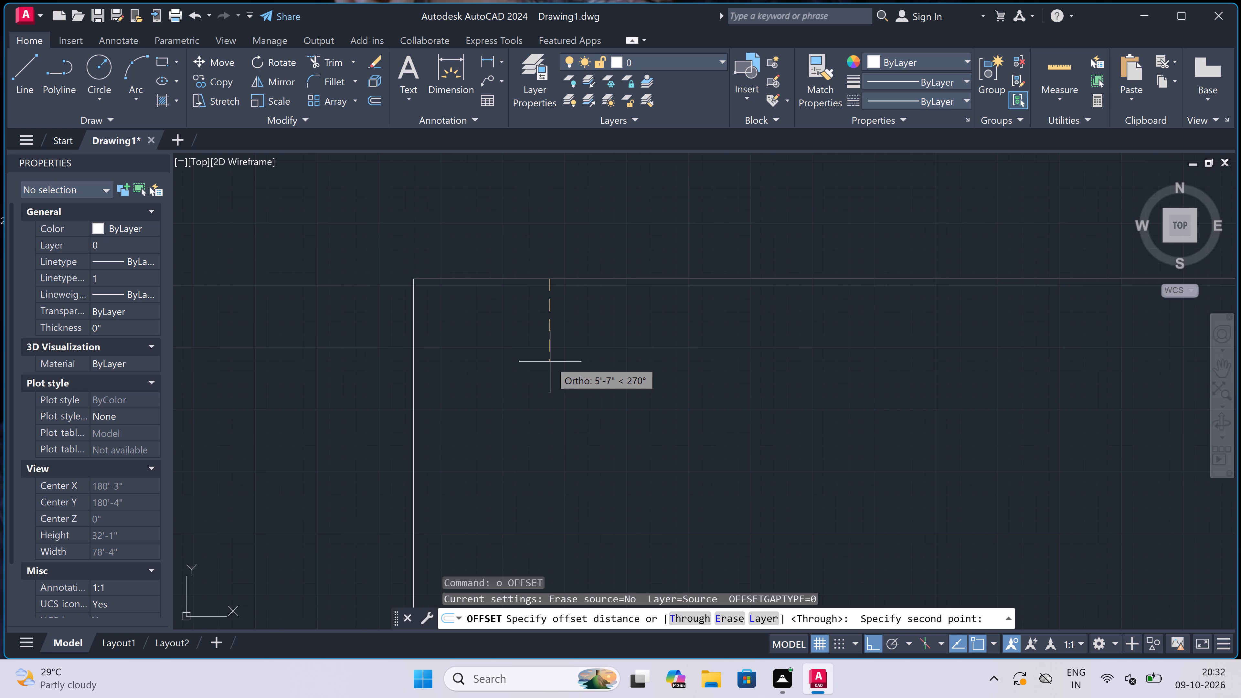
type("4.6")
key("BackSpace")
type("5\"")
key("space")
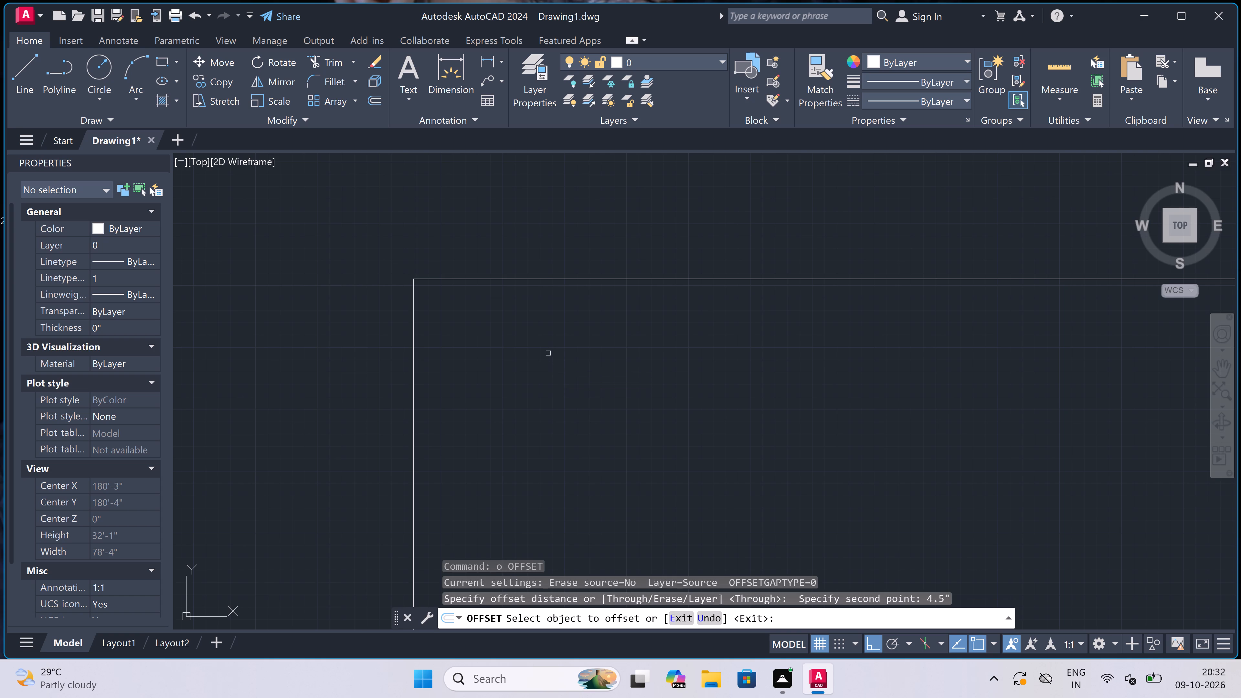
left_click(513, 280)
left_click(475, 318)
scroll(418, 299, "up", 2)
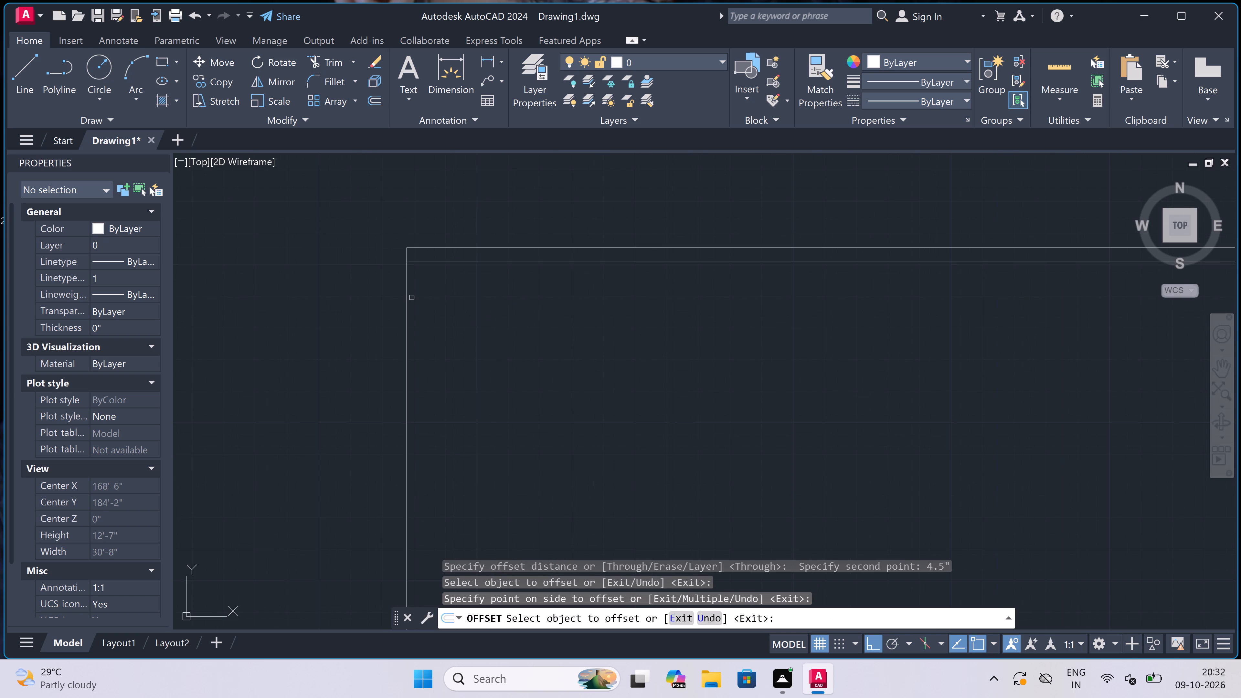
left_click(407, 291)
left_click(476, 294)
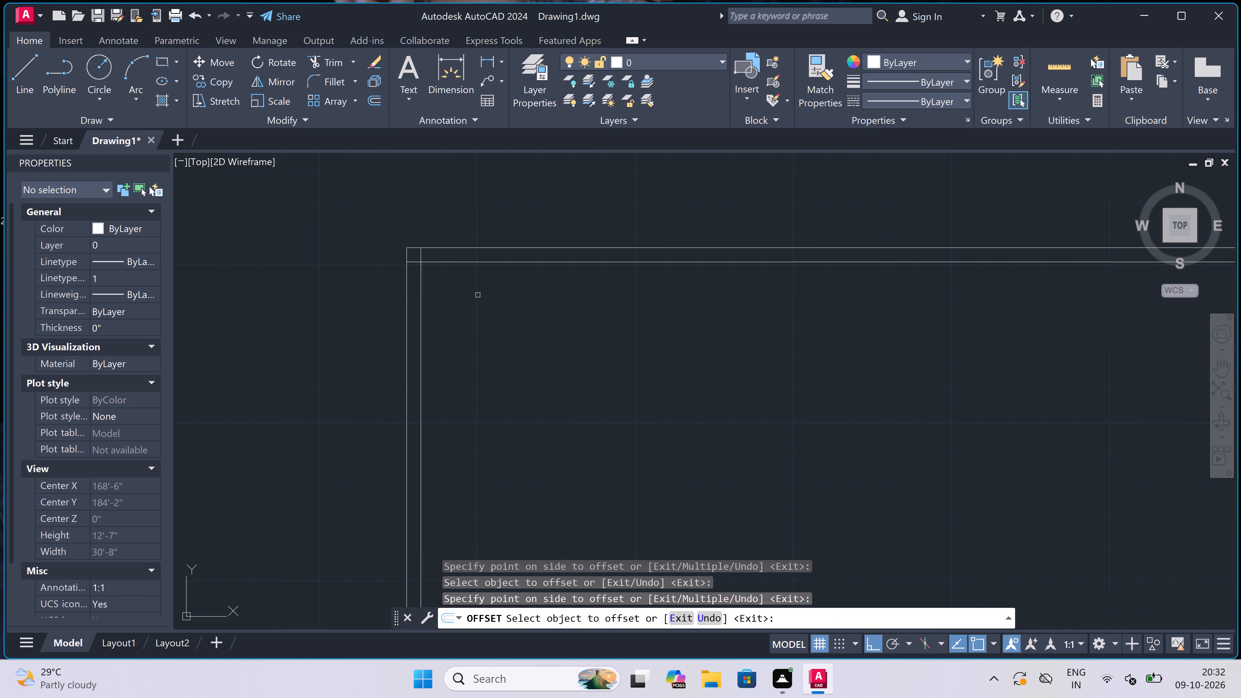
key("Escape")
Offset the inner line of the left wall 13' to the right to set the room width.
key("space")
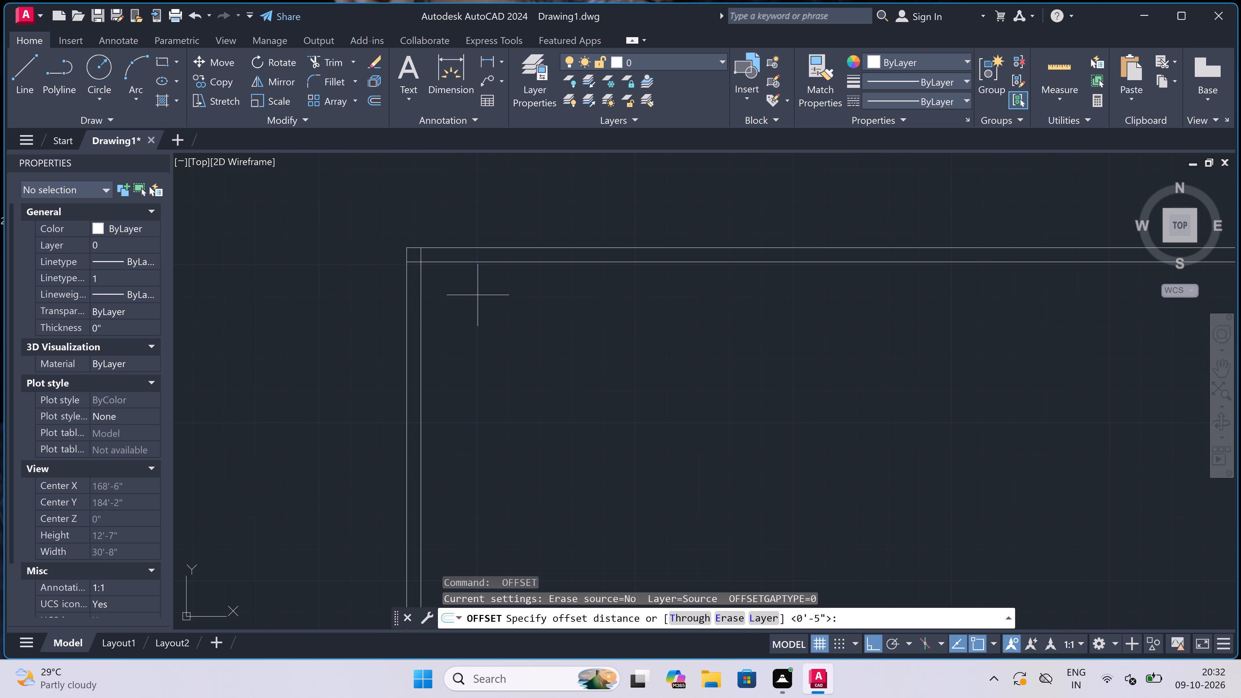
left_click(425, 305)
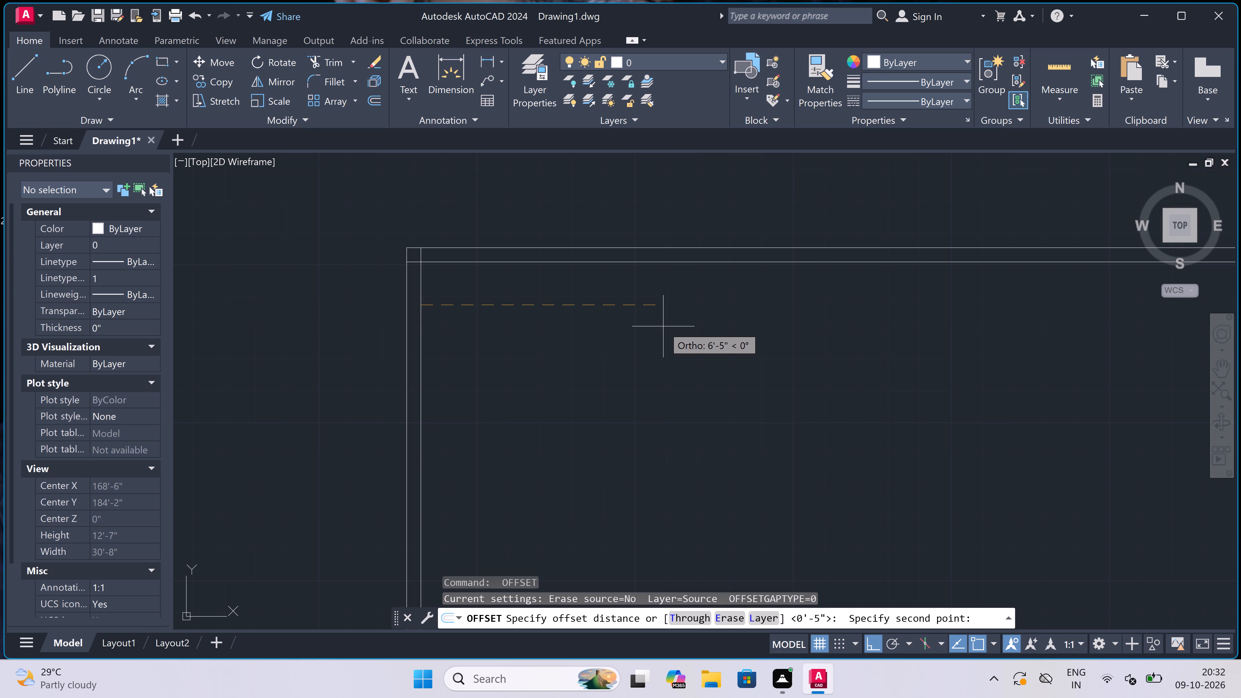
type("13'")
key("space")
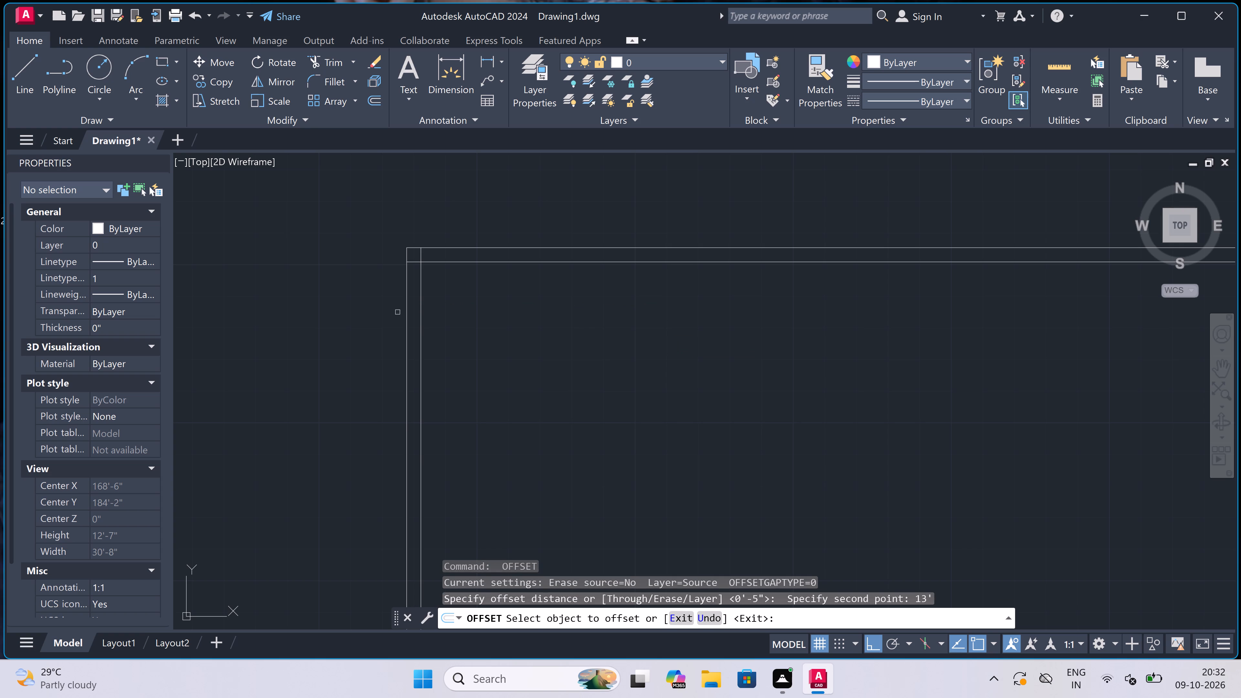
left_click_drag(420, 303, 426, 303)
left_click(550, 325)
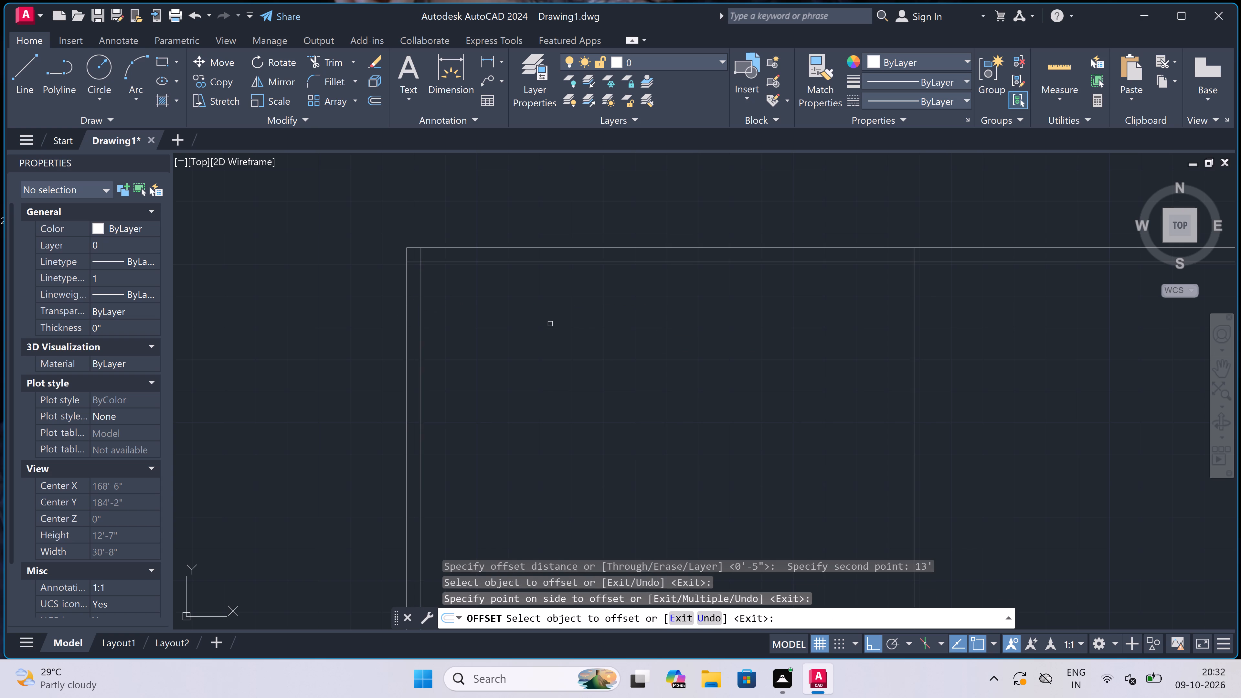
key("Escape")
Offset the inner line of the top wall 12' downward to set the room depth.
key("space")
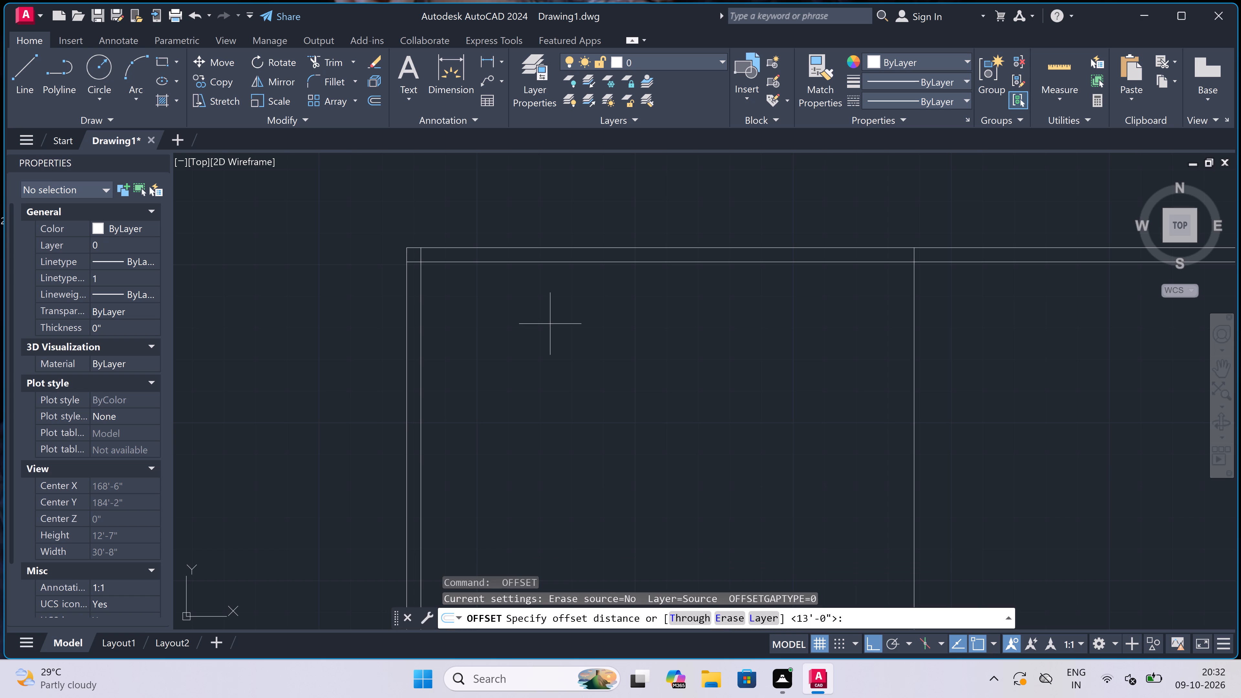
left_click(578, 265)
type("12'")
key("space")
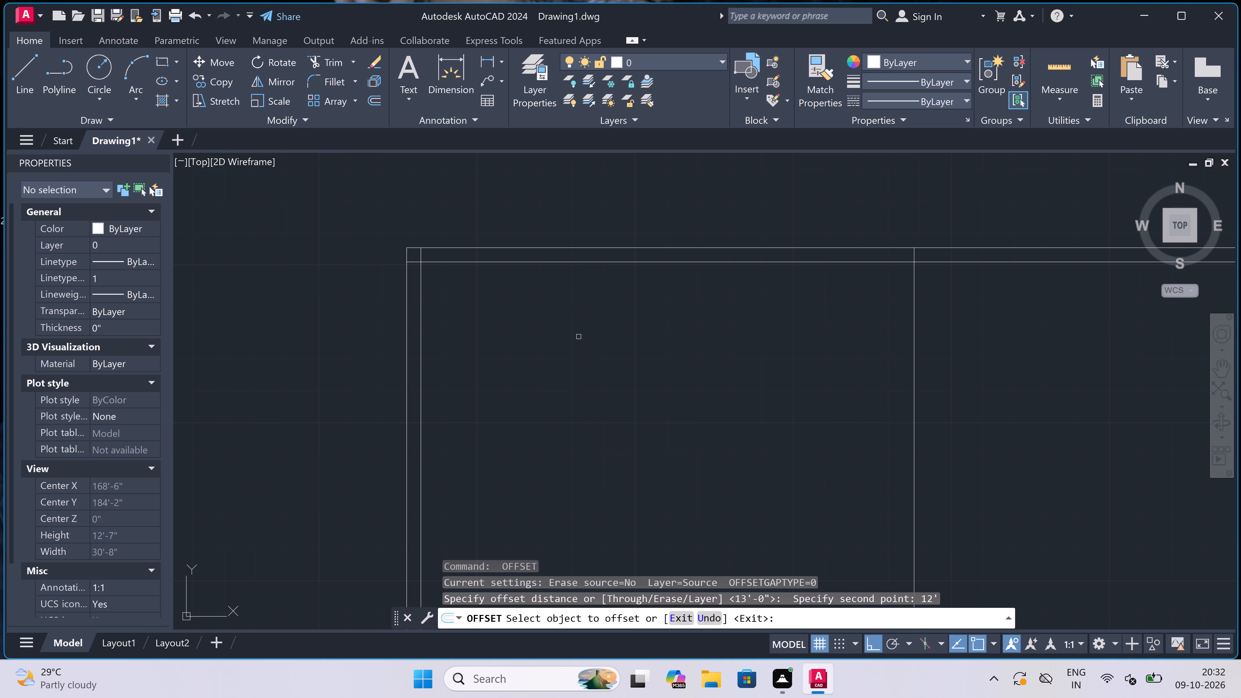
left_click_drag(590, 263, 591, 280)
left_click(592, 356)
scroll(592, 355, "down", 4)
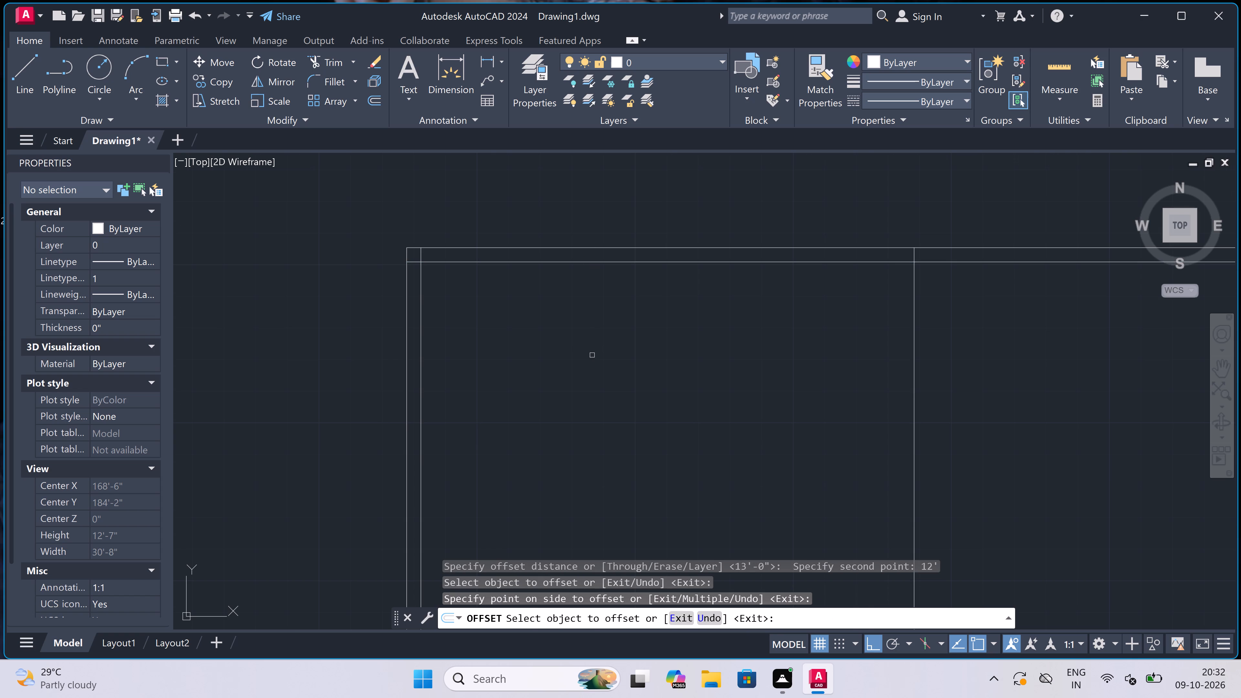
scroll(592, 355, "down", 1)
scroll(640, 376, "up", 3)
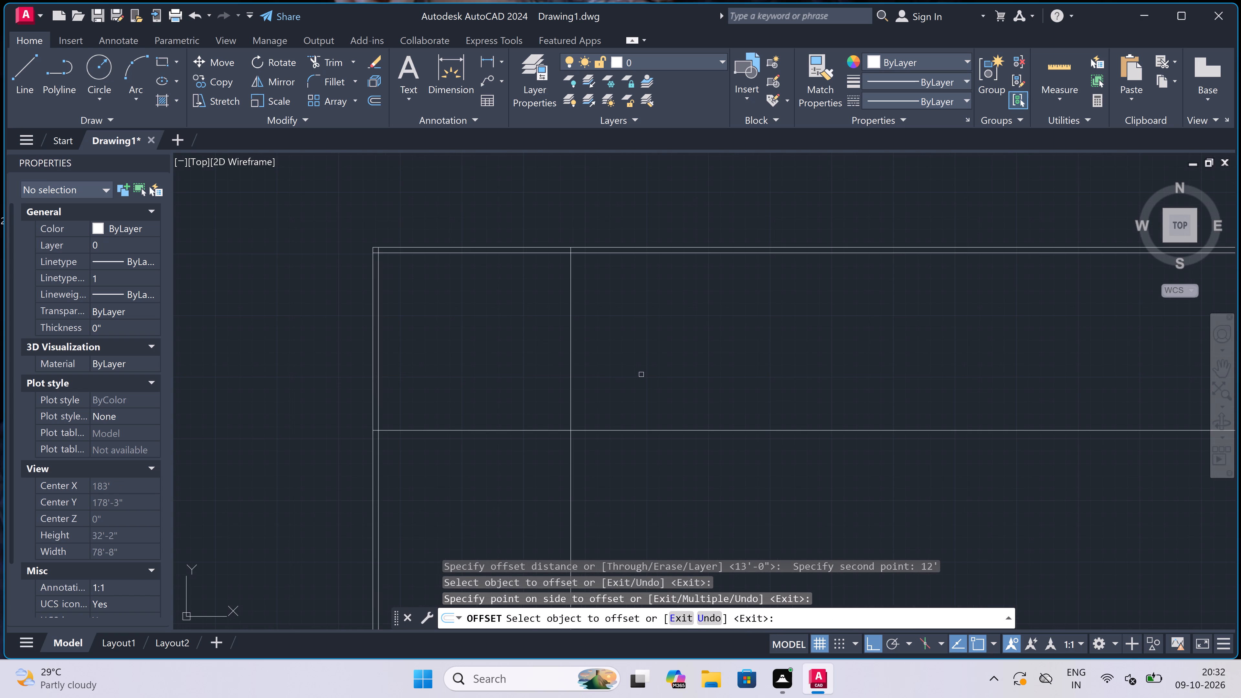
key("Escape")
Offset the room's right line to the right and its bottom line downward by 4.5" to form the partition walls.
key("space")
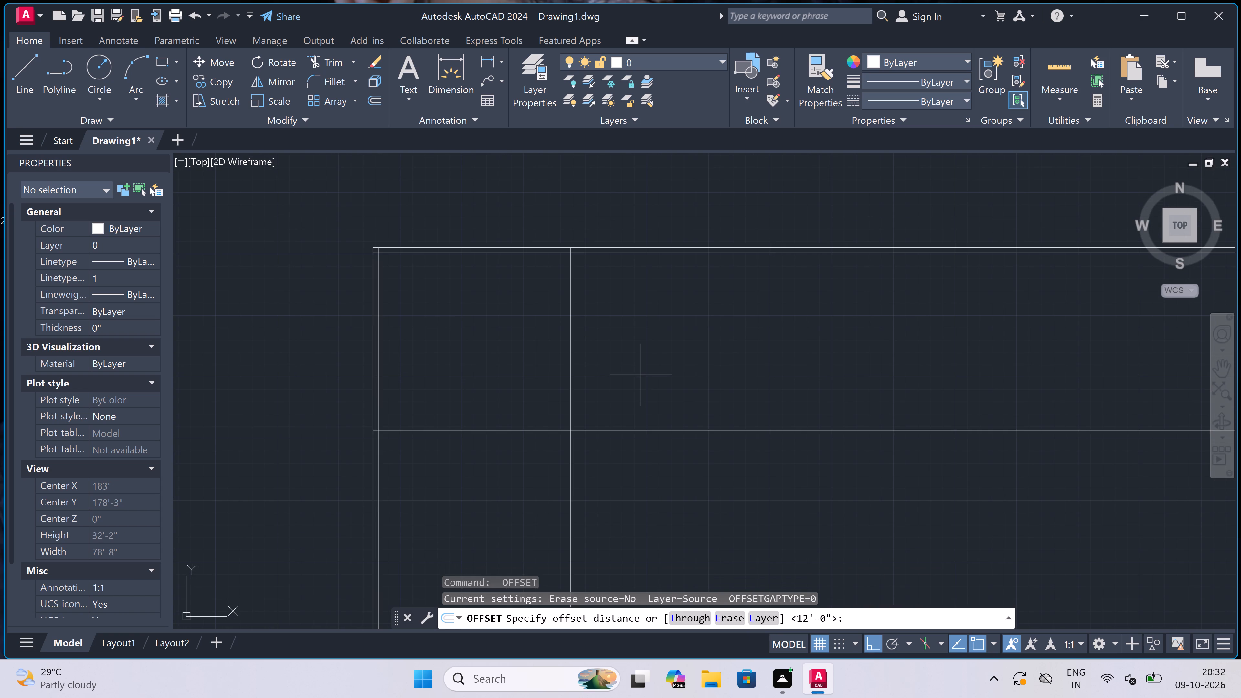
scroll(600, 376, "up", 1)
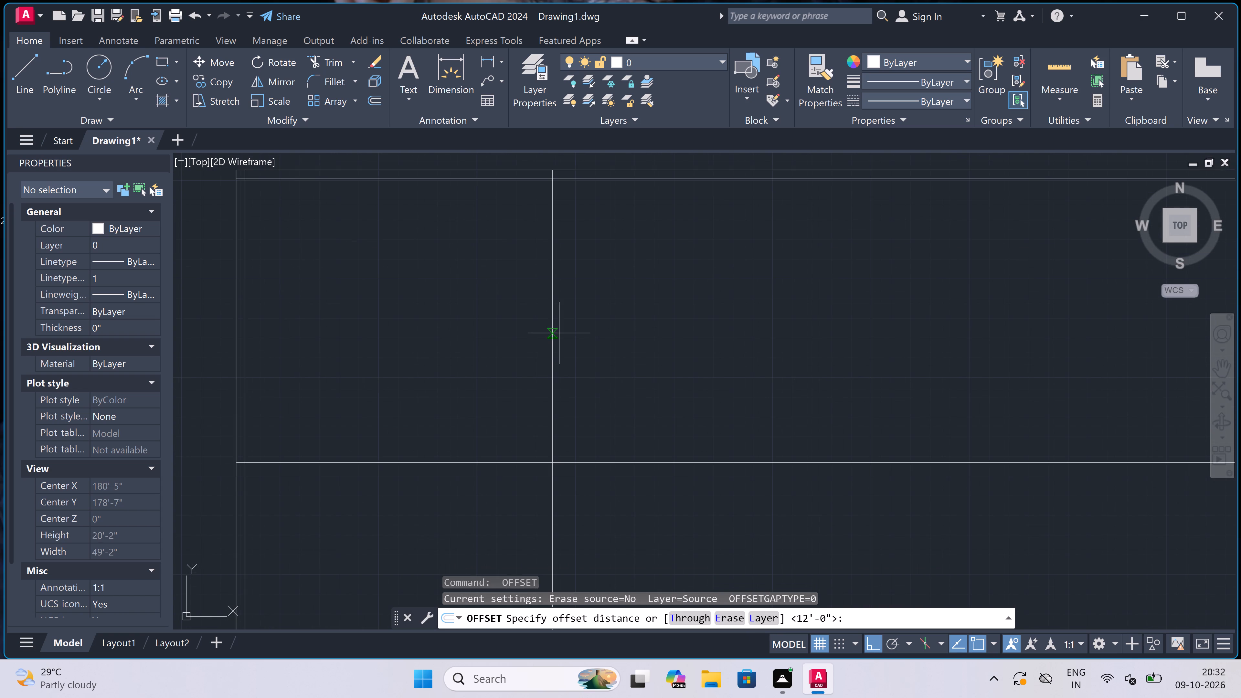
left_click(558, 332)
type("4.5")
type("\"")
key("space")
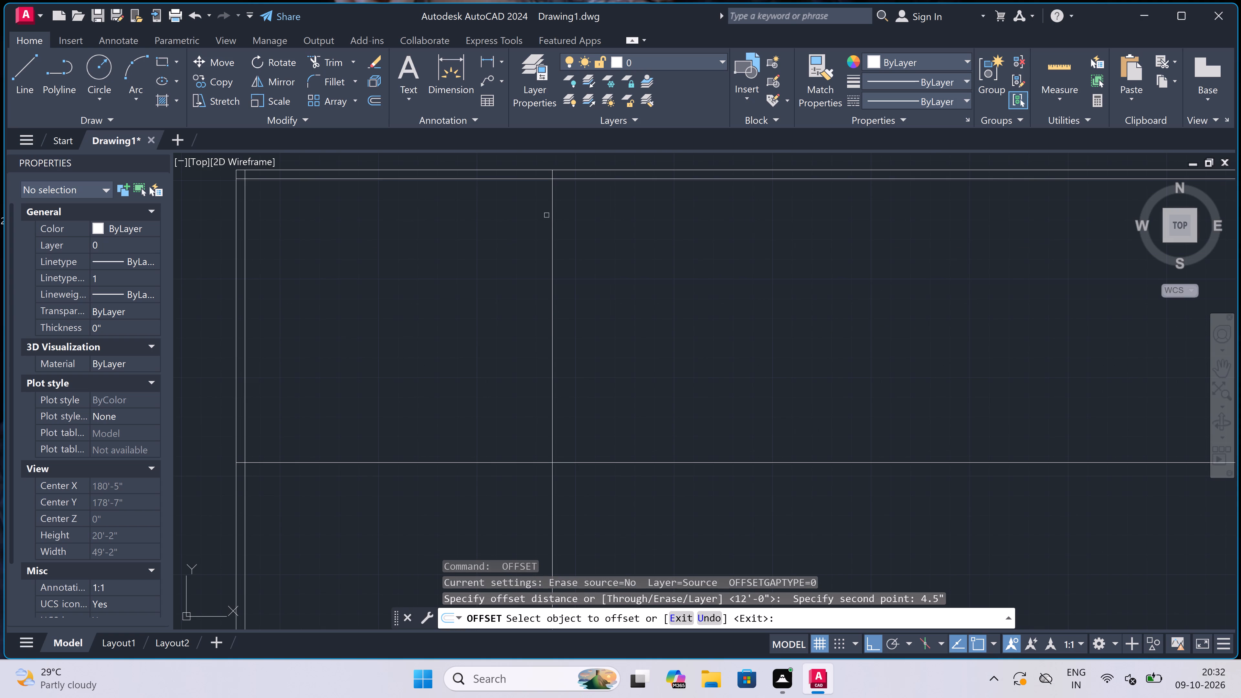
left_click_drag(552, 213, 557, 218)
left_click(714, 254)
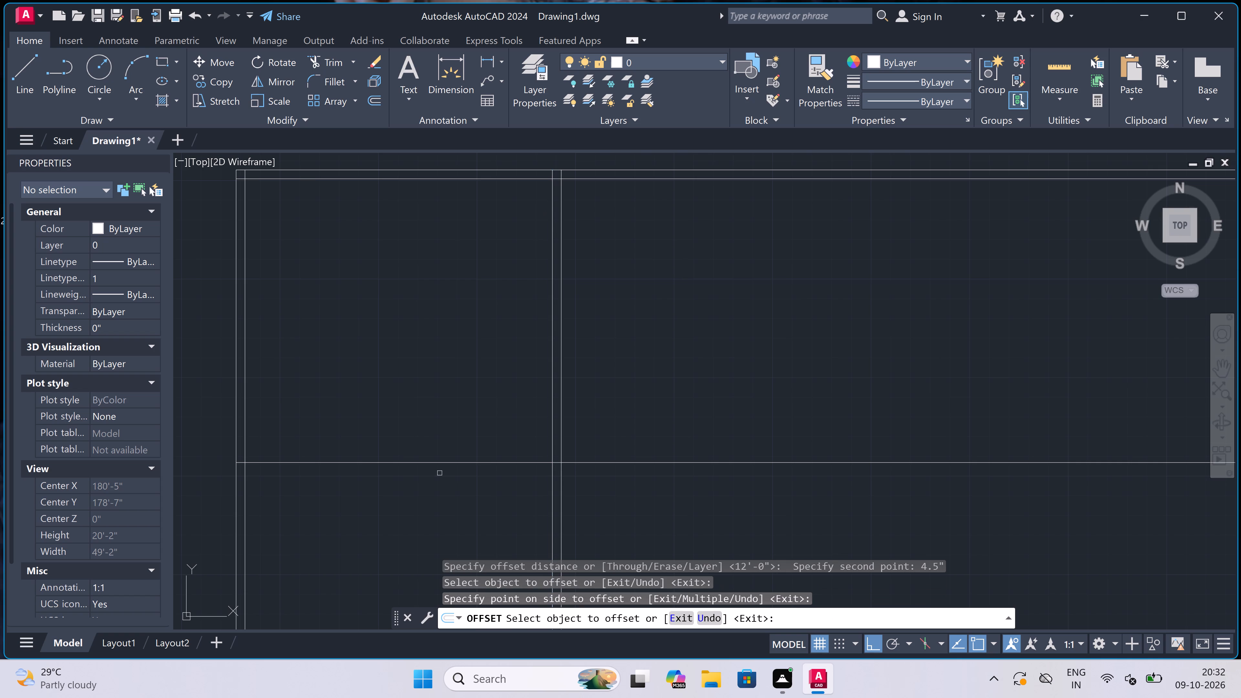
left_click_drag(441, 462, 441, 466)
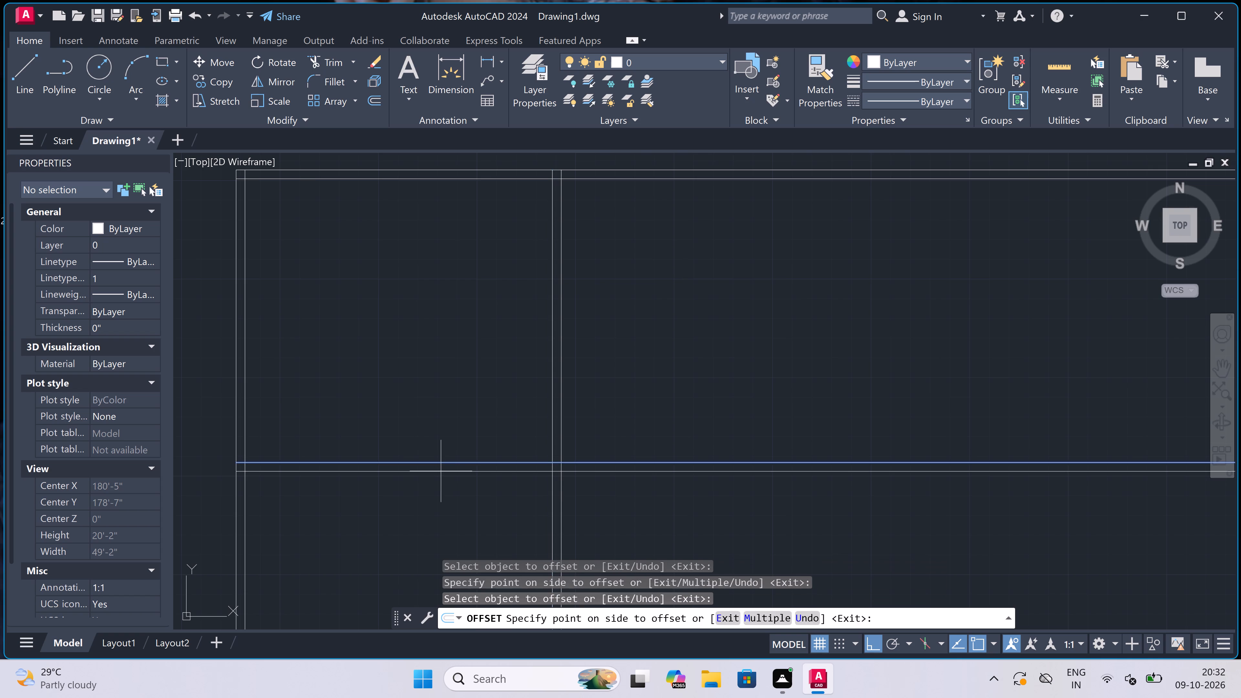
left_click(439, 483)
key("Escape")
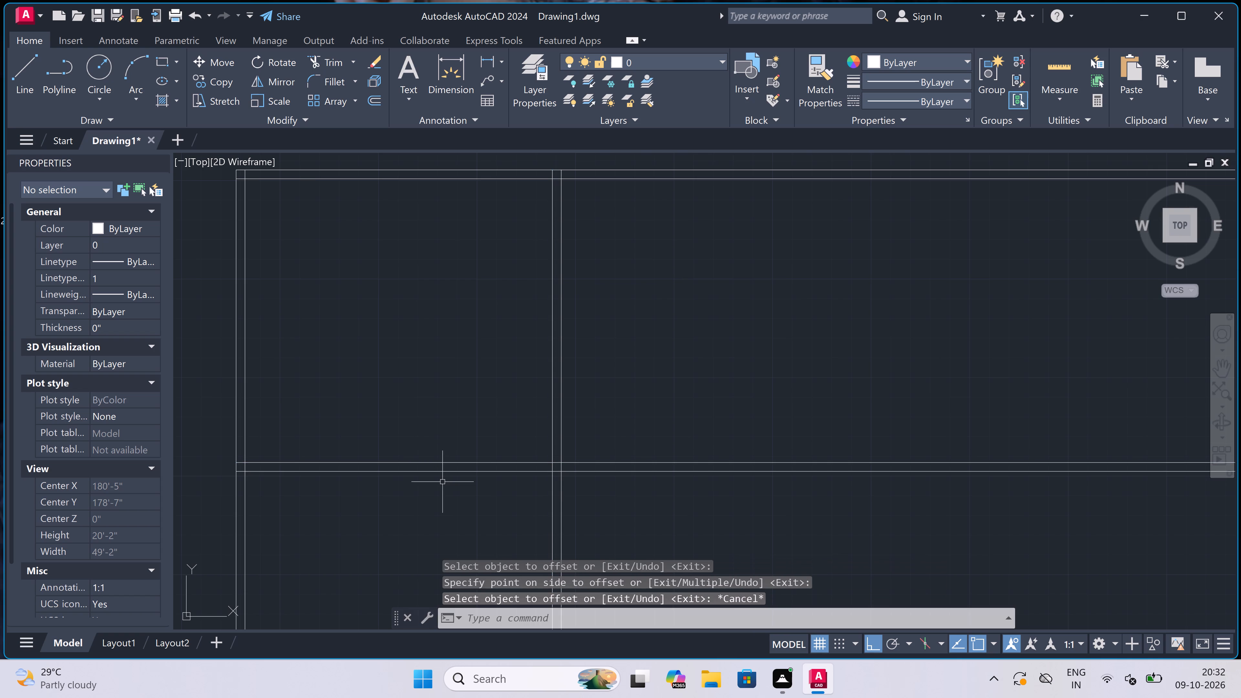
Offset the right line of the first room's vertical partition wall 10' to the right to set the second room's width.
key("space")
scroll(496, 388, "down", 1)
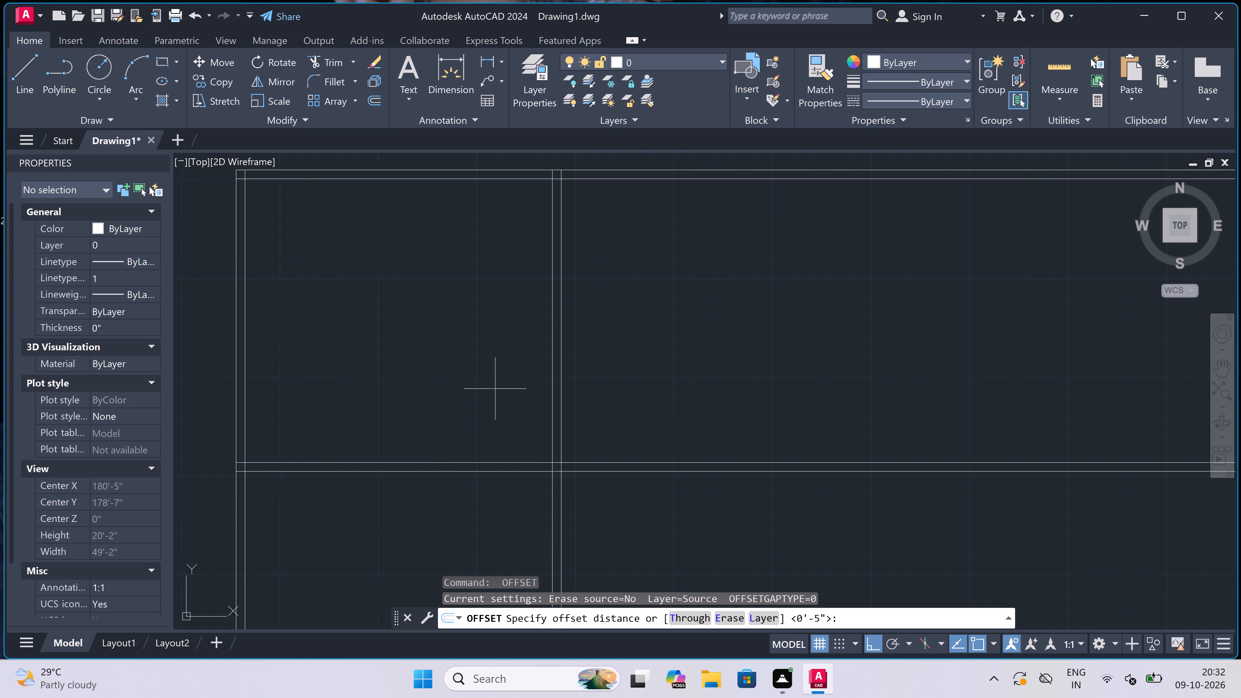
scroll(496, 388, "down", 1)
scroll(514, 324, "up", 3)
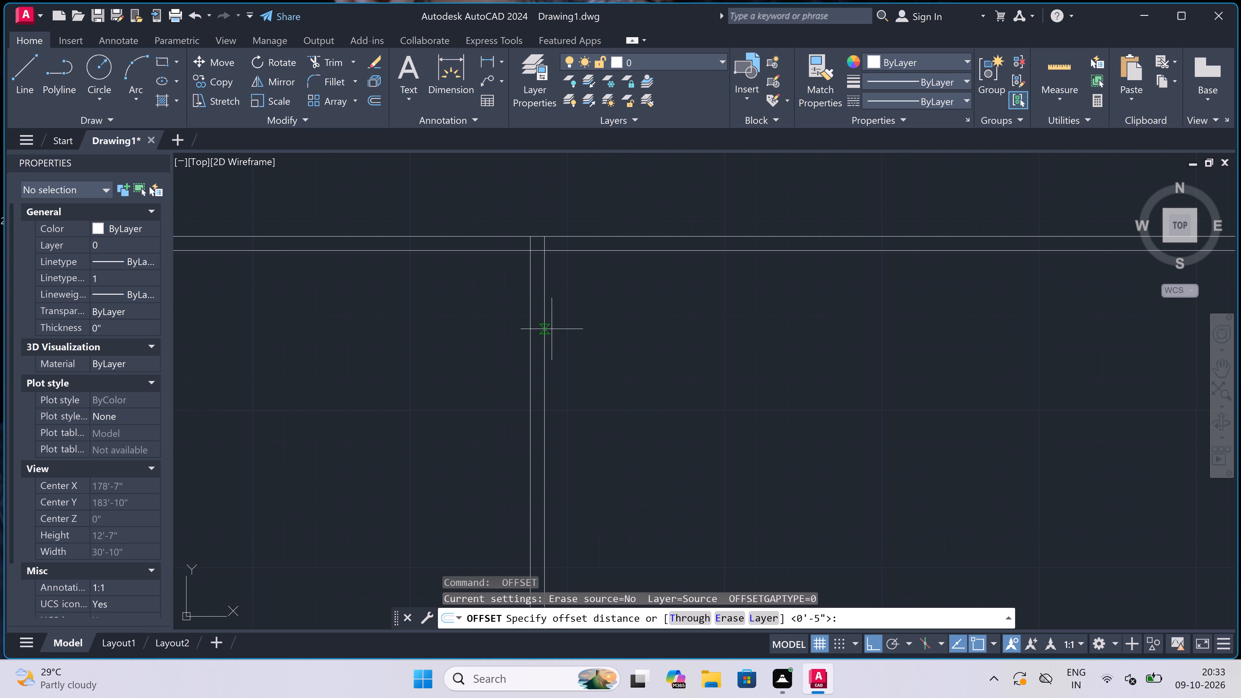
left_click(546, 326)
type("10'")
key("space")
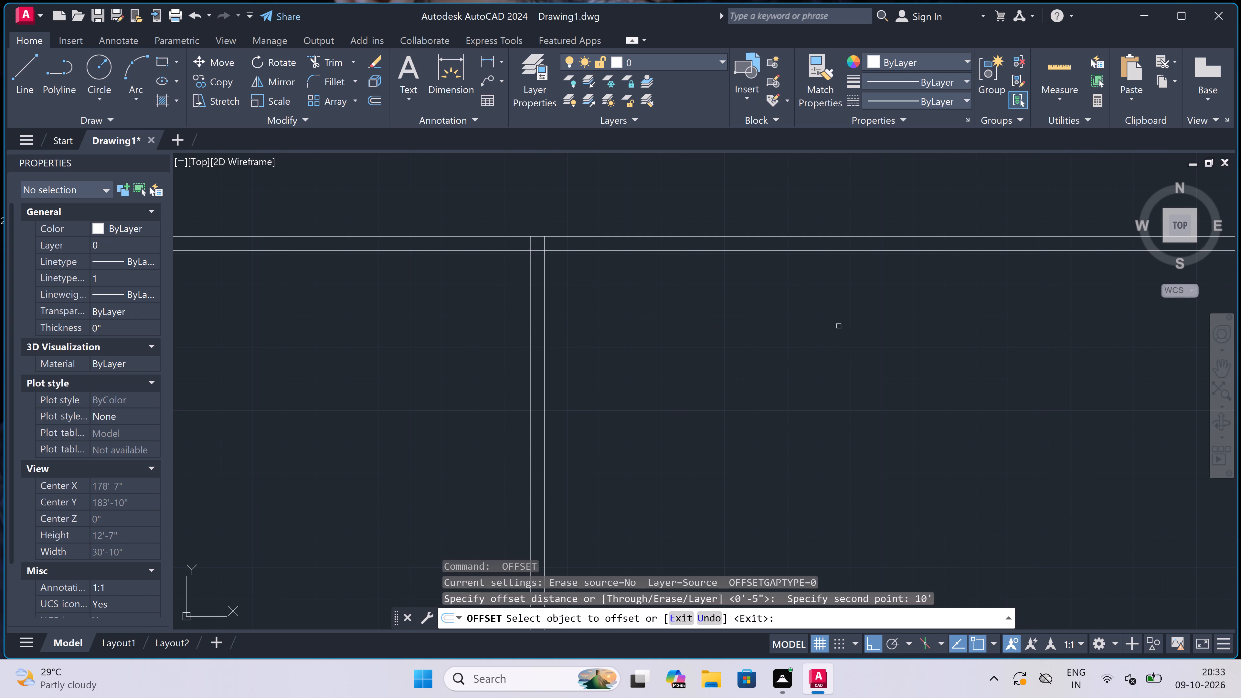
left_click_drag(542, 321, 551, 319)
left_click(716, 311)
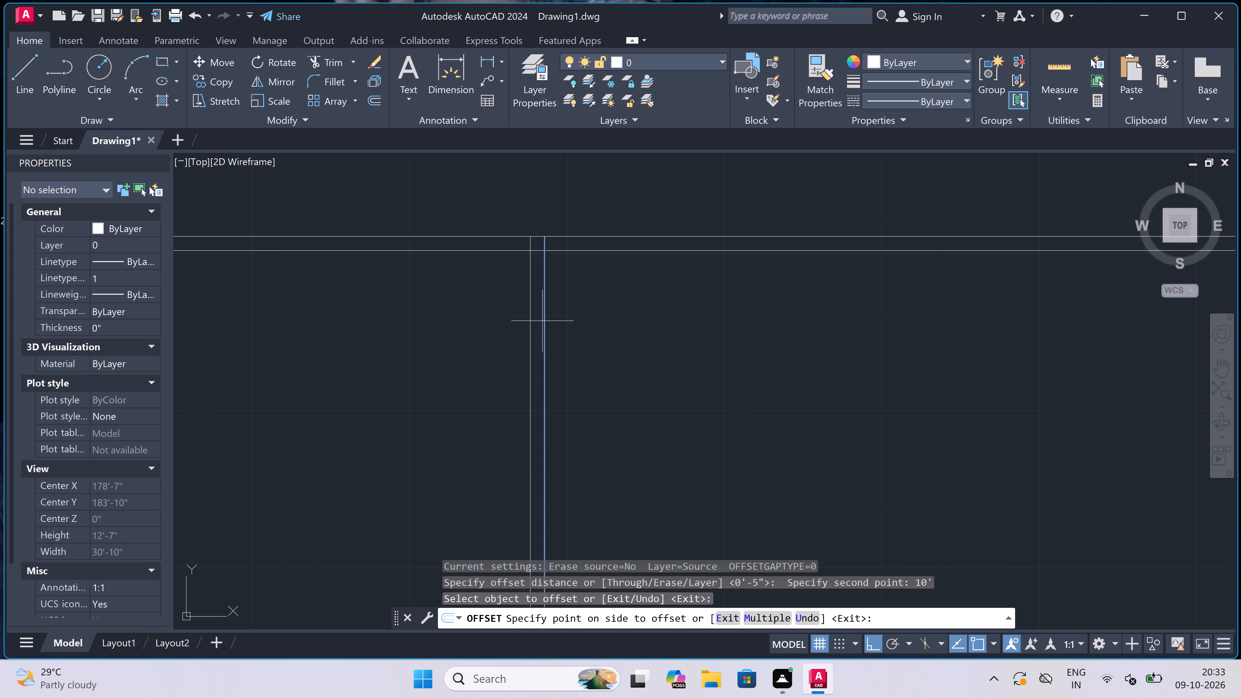
key("Escape")
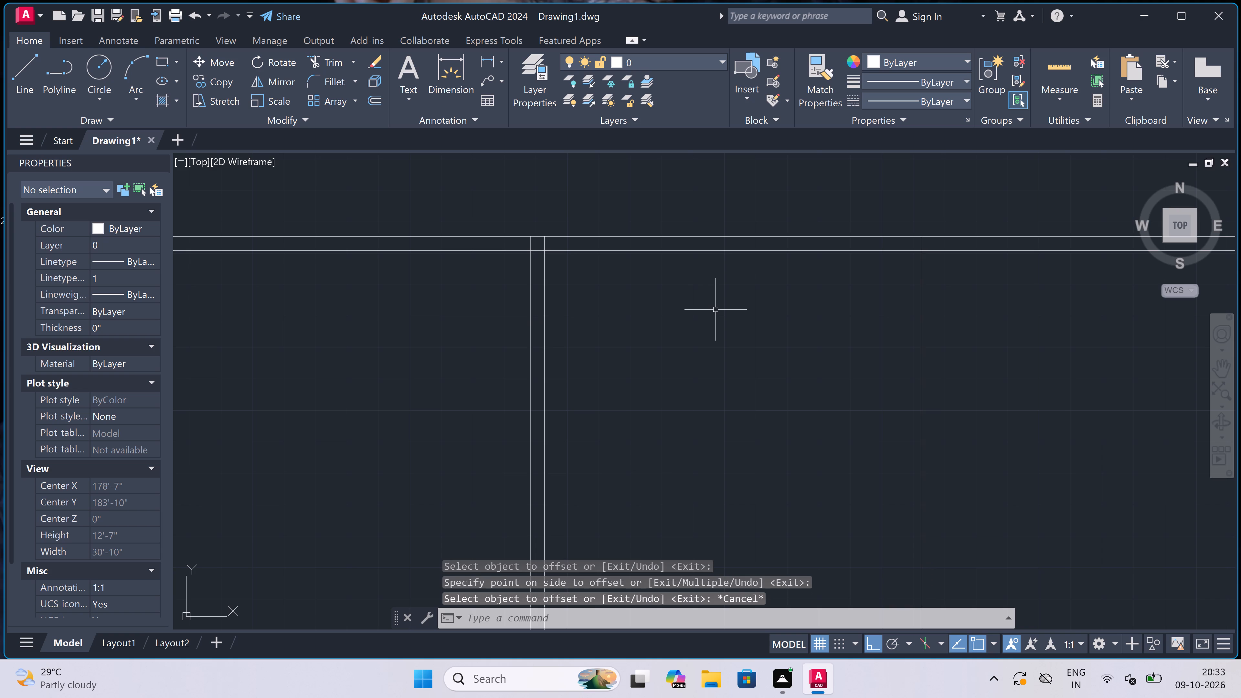
Offset the second room's new right line 4.5" to the right to form its partition wall.
key("space")
scroll(719, 304, "down", 2)
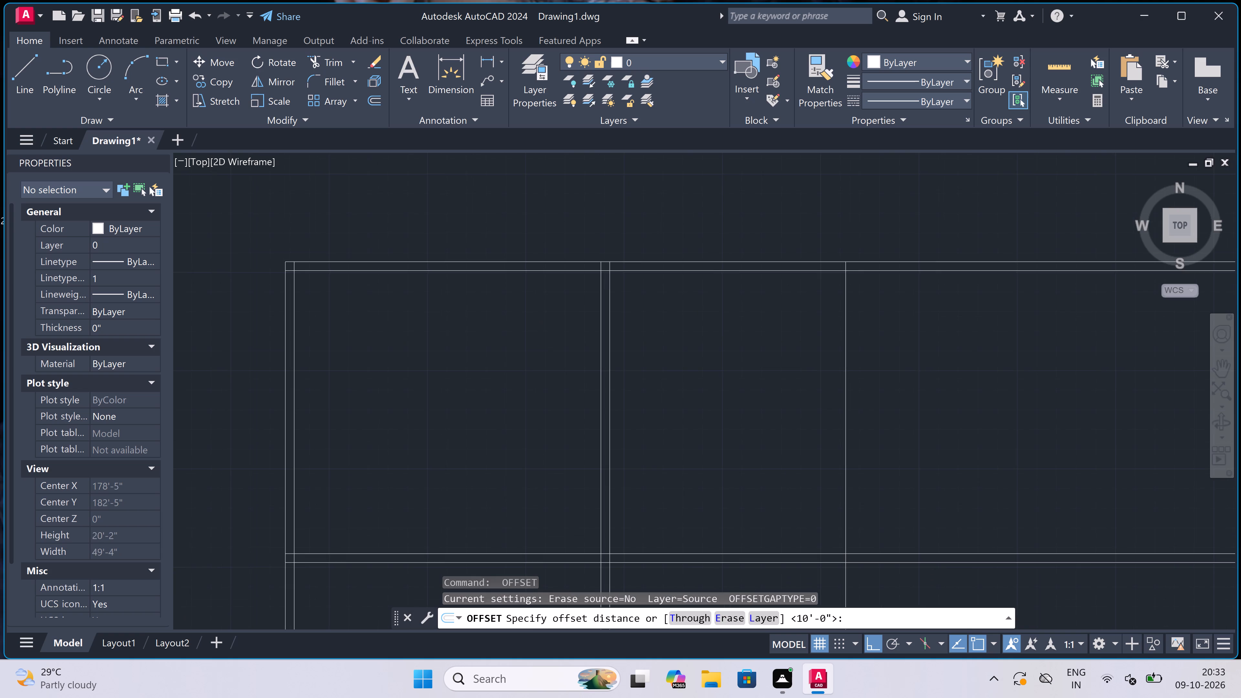
scroll(840, 284, "up", 2)
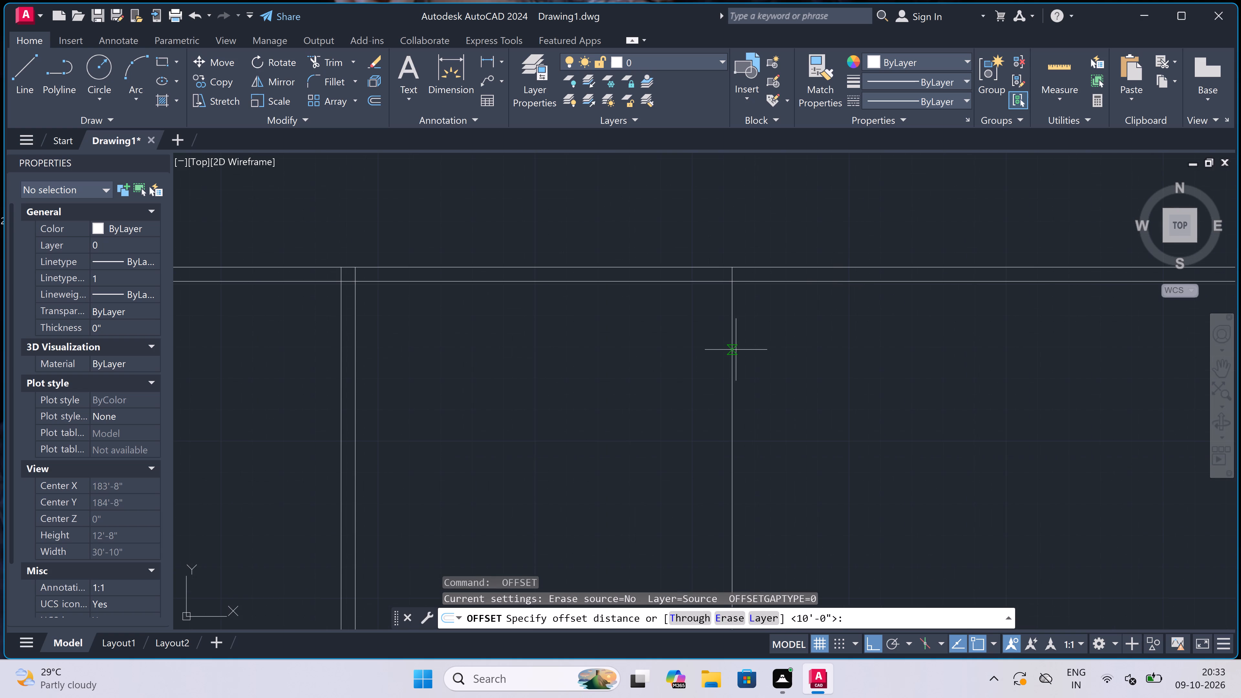
left_click(732, 347)
type("4.5\"")
key("space")
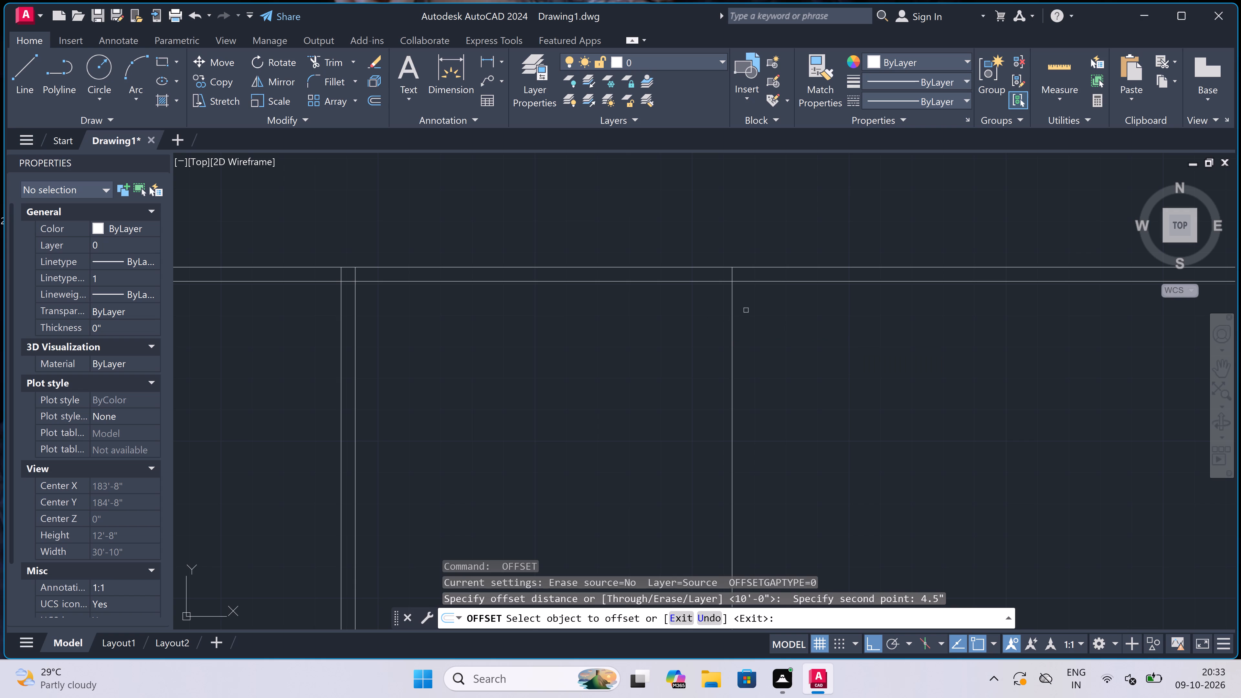
left_click(731, 308)
left_click(786, 310)
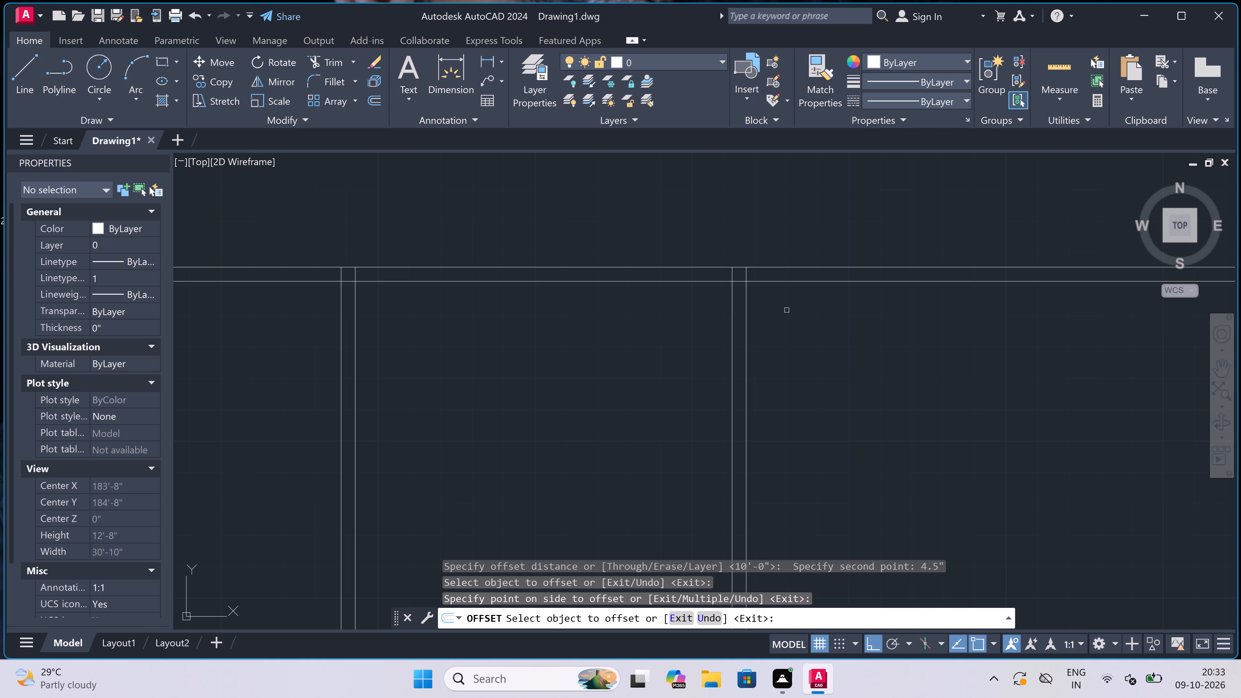
key("Escape")
Offset the inner line of the top wall 8' downward to set the second room's depth.
key("space")
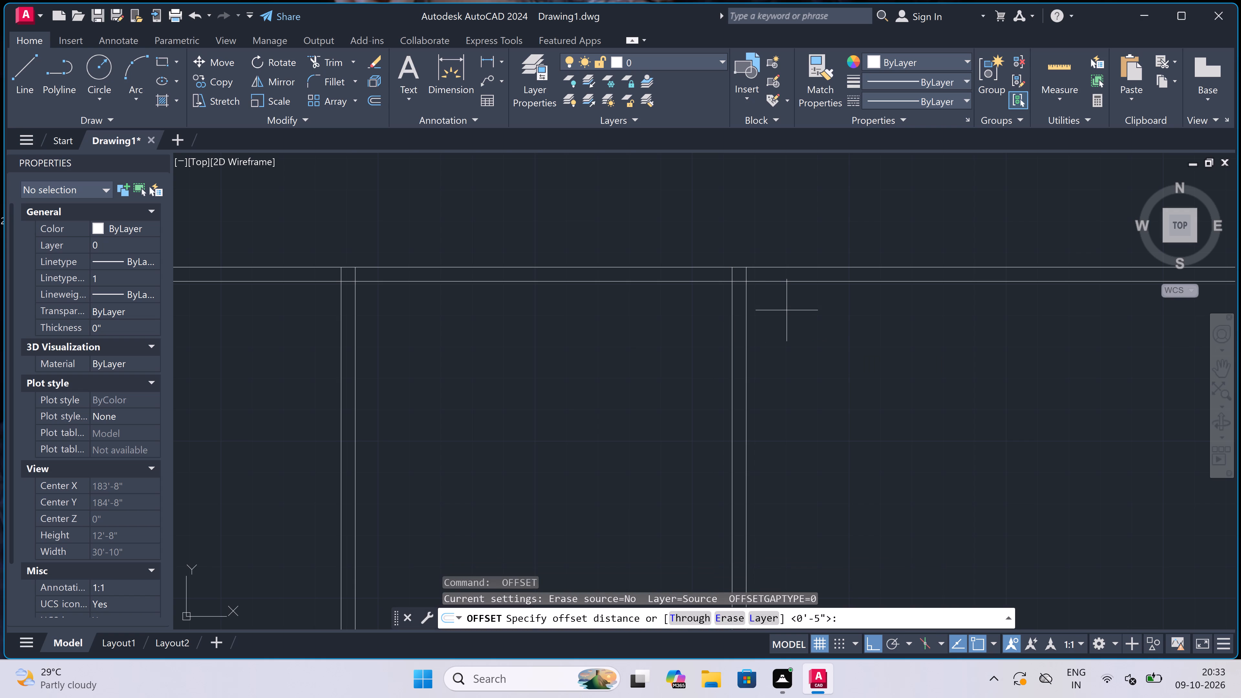
left_click(627, 281)
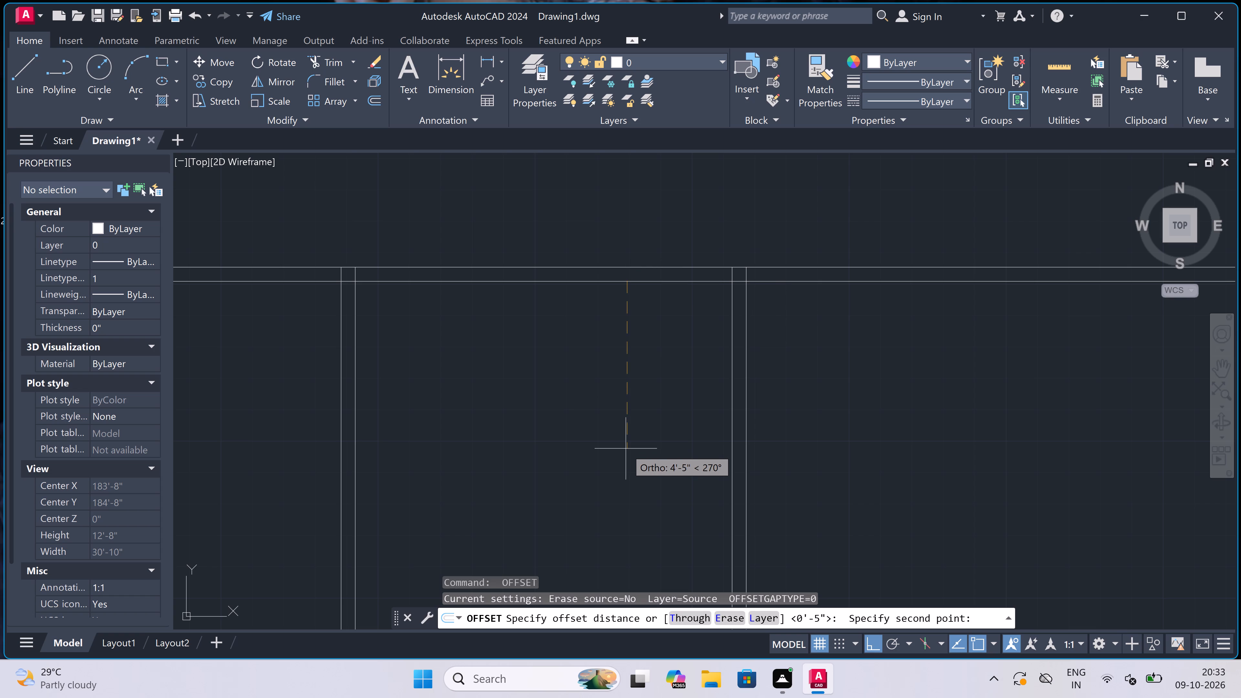
key("8")
type("'")
key("space")
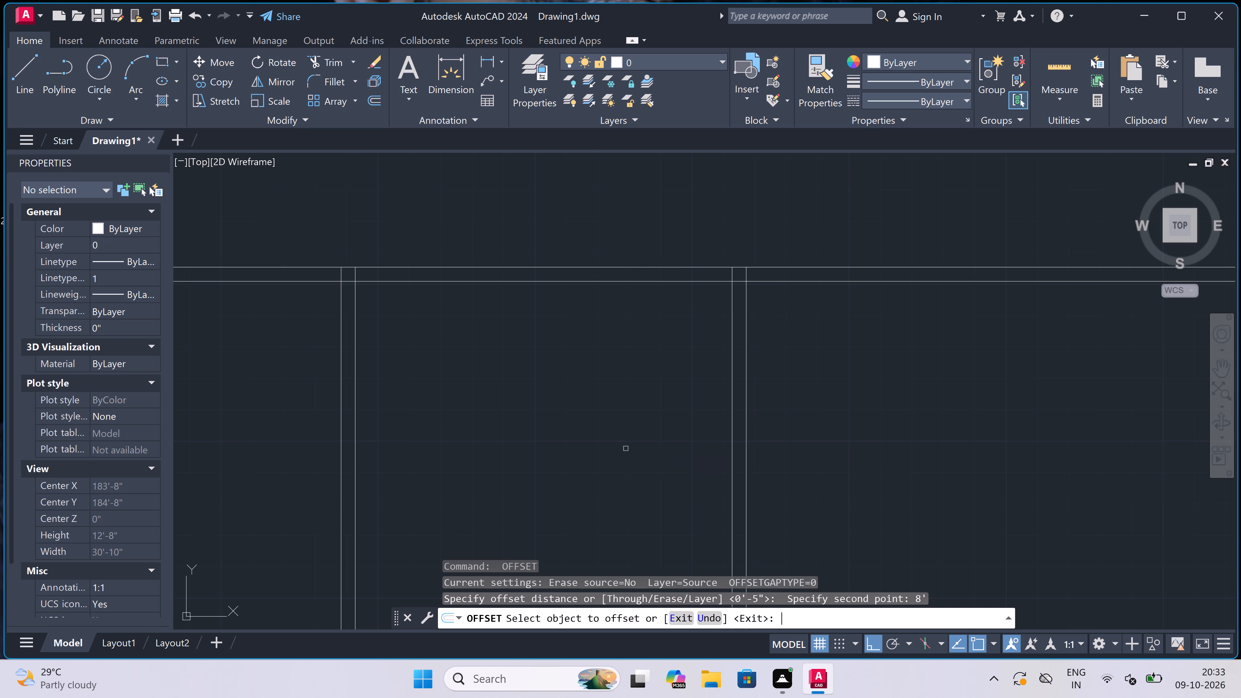
left_click(610, 282)
left_click(617, 360)
scroll(617, 359, "down", 4)
scroll(611, 428, "up", 2)
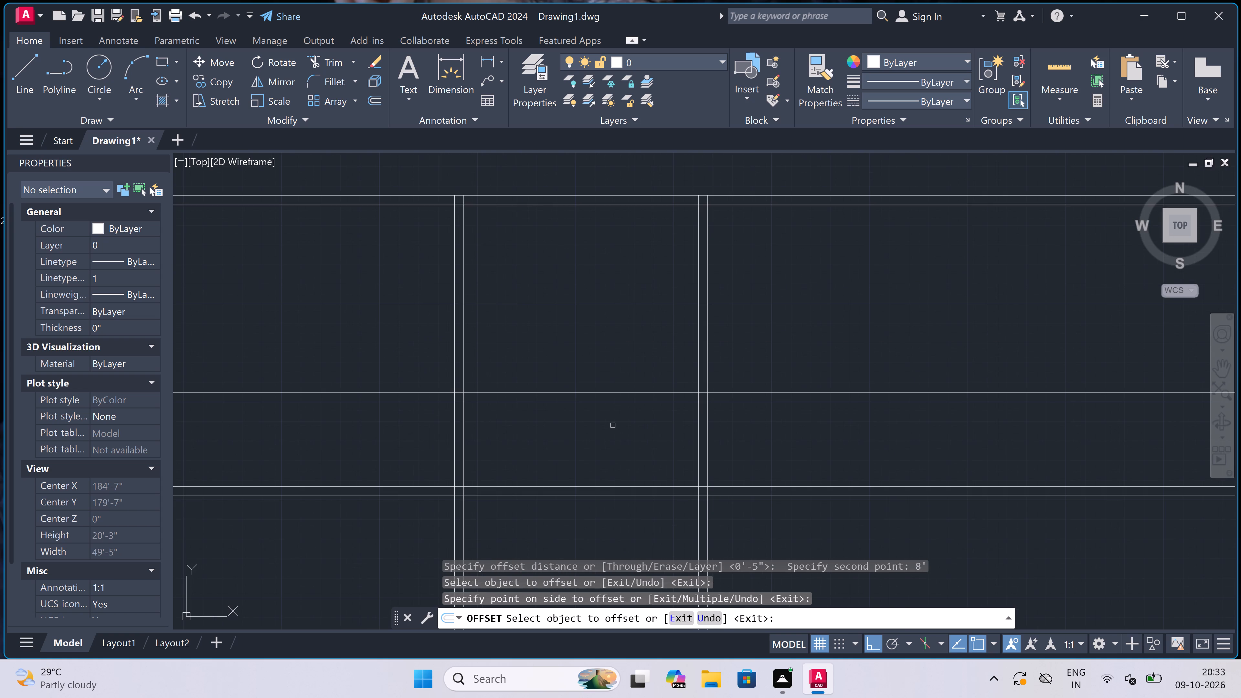
key("Escape")
Offset the new horizontal line at the second room's bottom 4.5" downward to form the partition wall.
key("space")
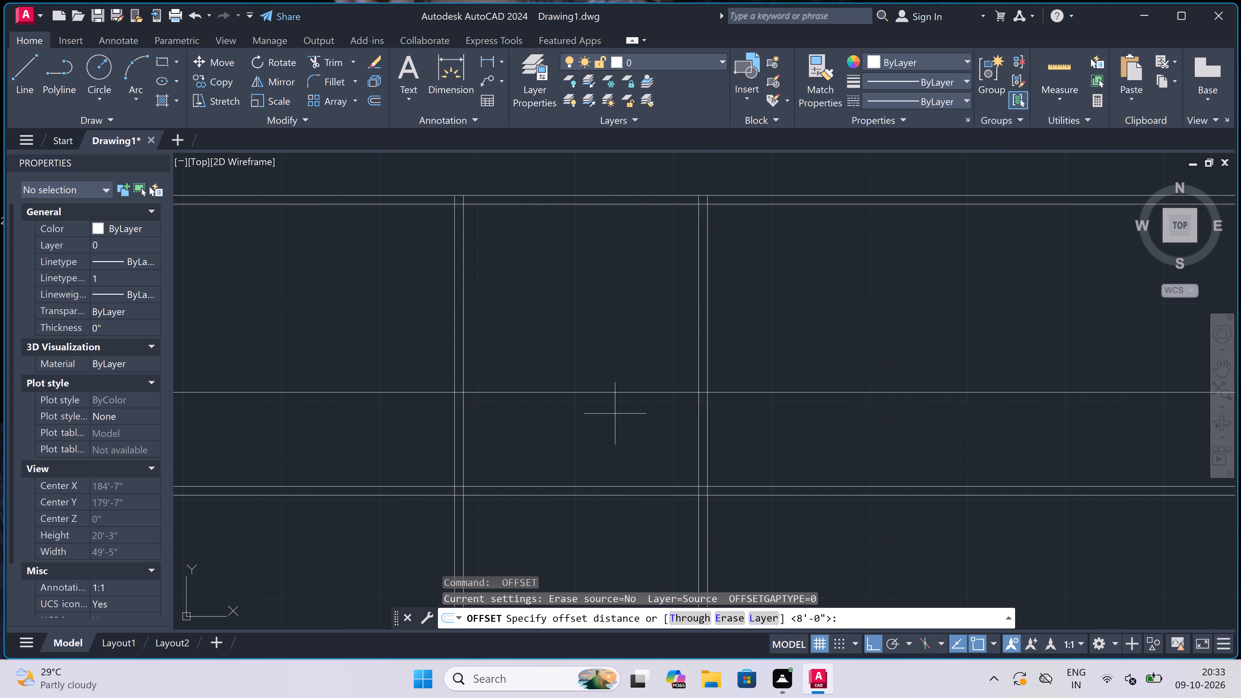
left_click(605, 391)
scroll(603, 444, "up", 1)
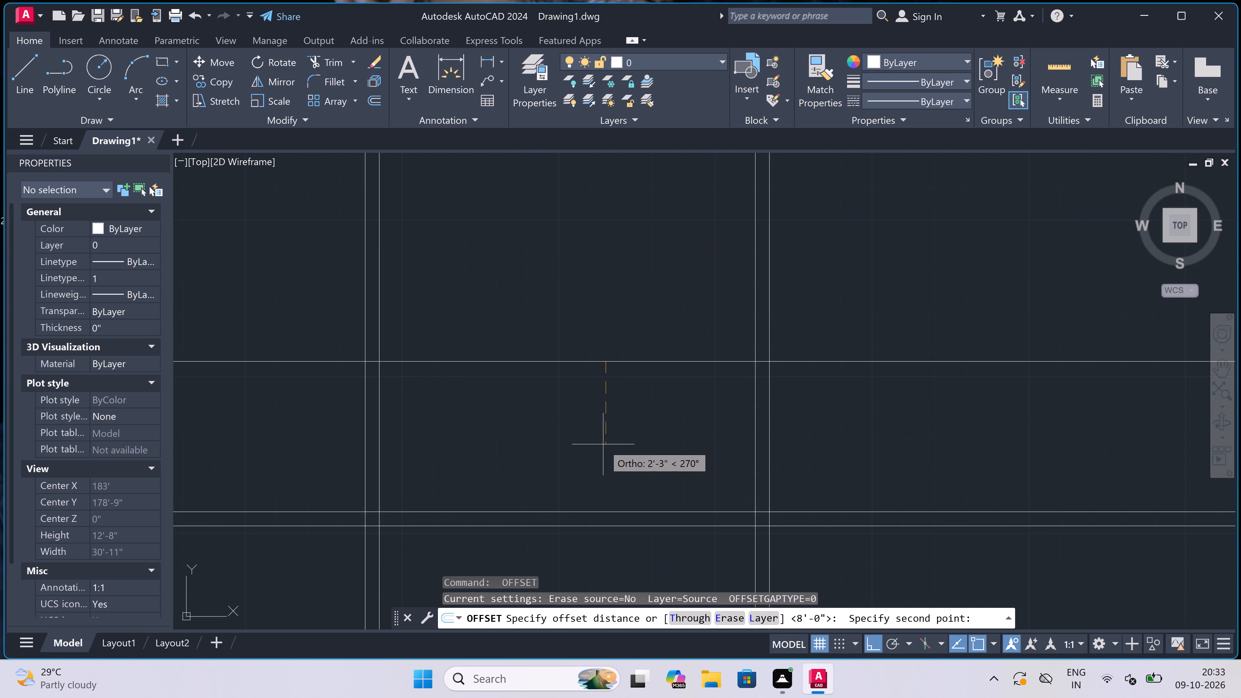
type("4.5\"")
key("space")
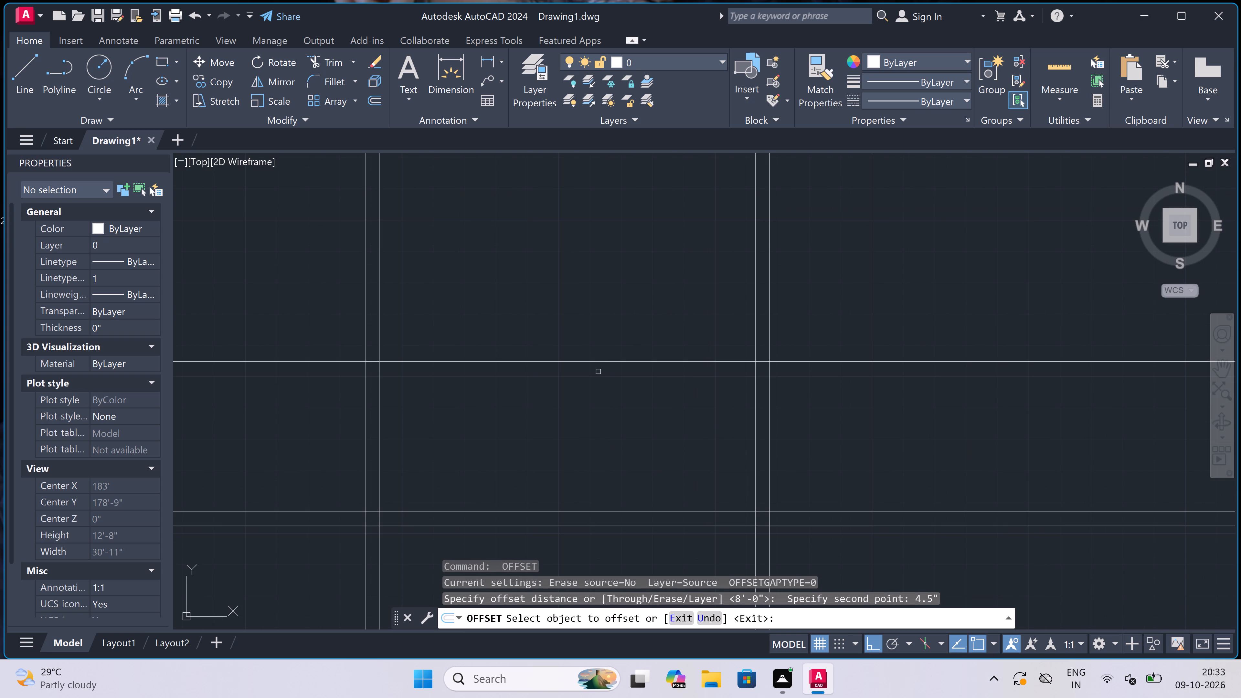
left_click_drag(599, 363, 599, 373)
left_click(599, 399)
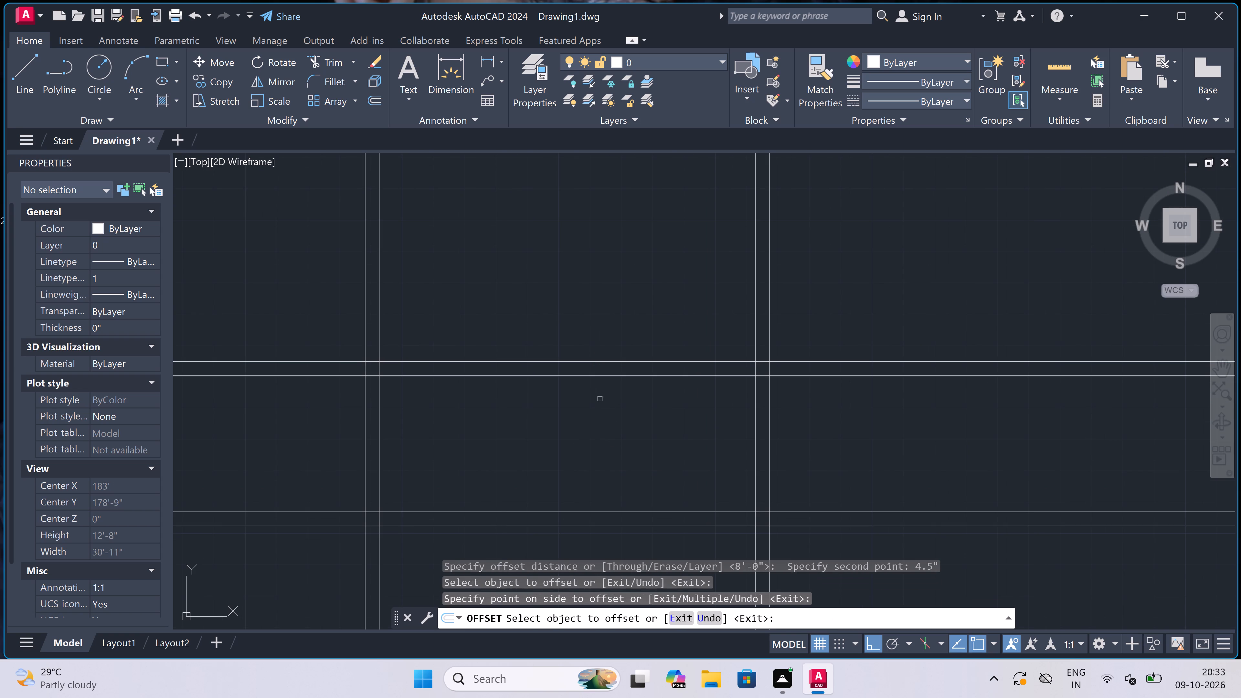
key("Escape")
Trim both lines of the upper horizontal partition wall where they cross the first room.
type("tr")
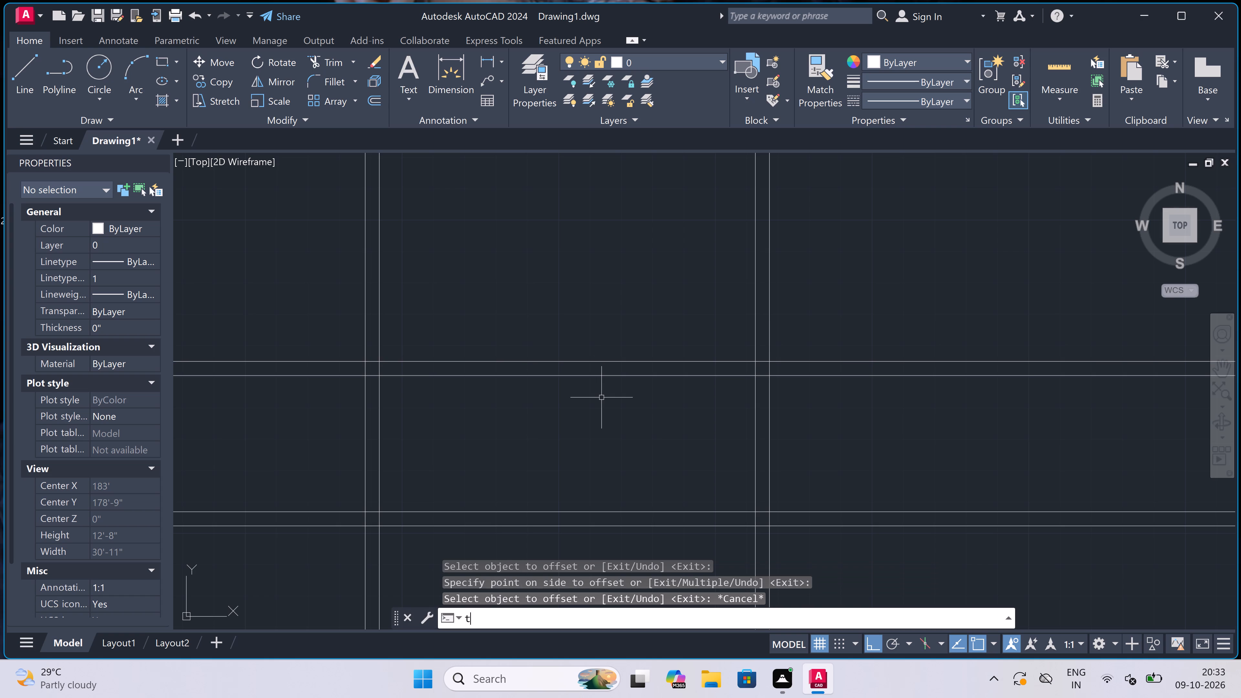
key("space")
scroll(602, 397, "down", 3)
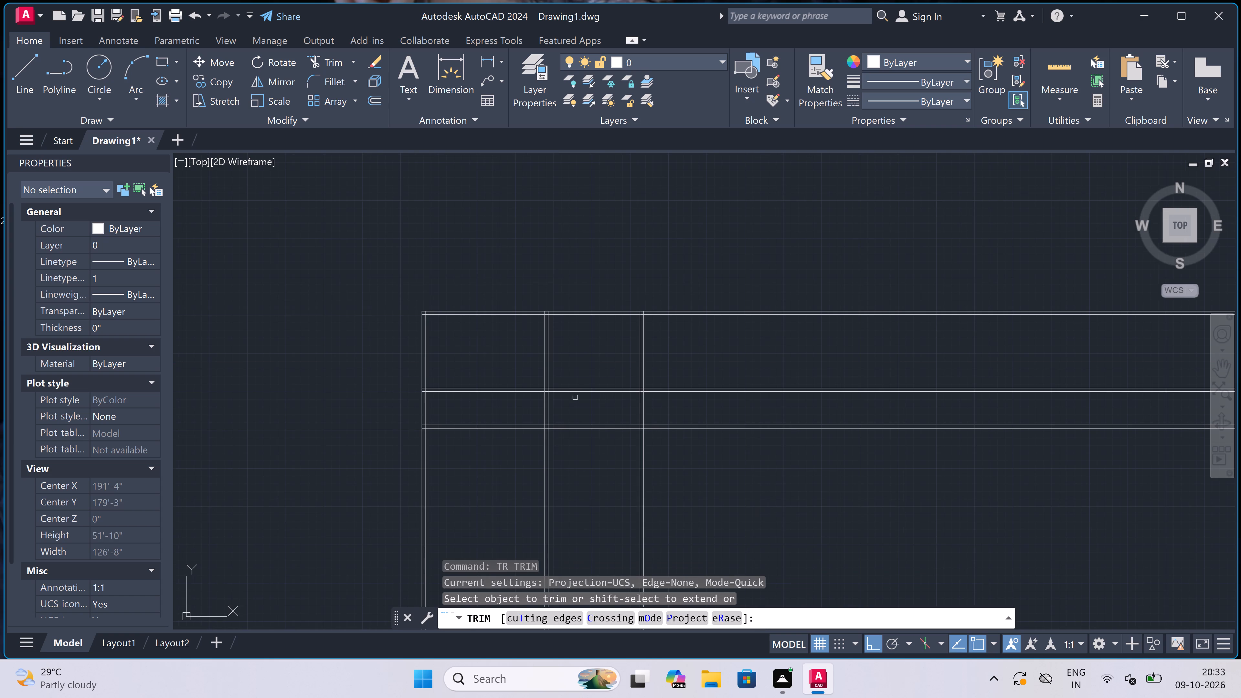
left_click(524, 403)
left_click(529, 350)
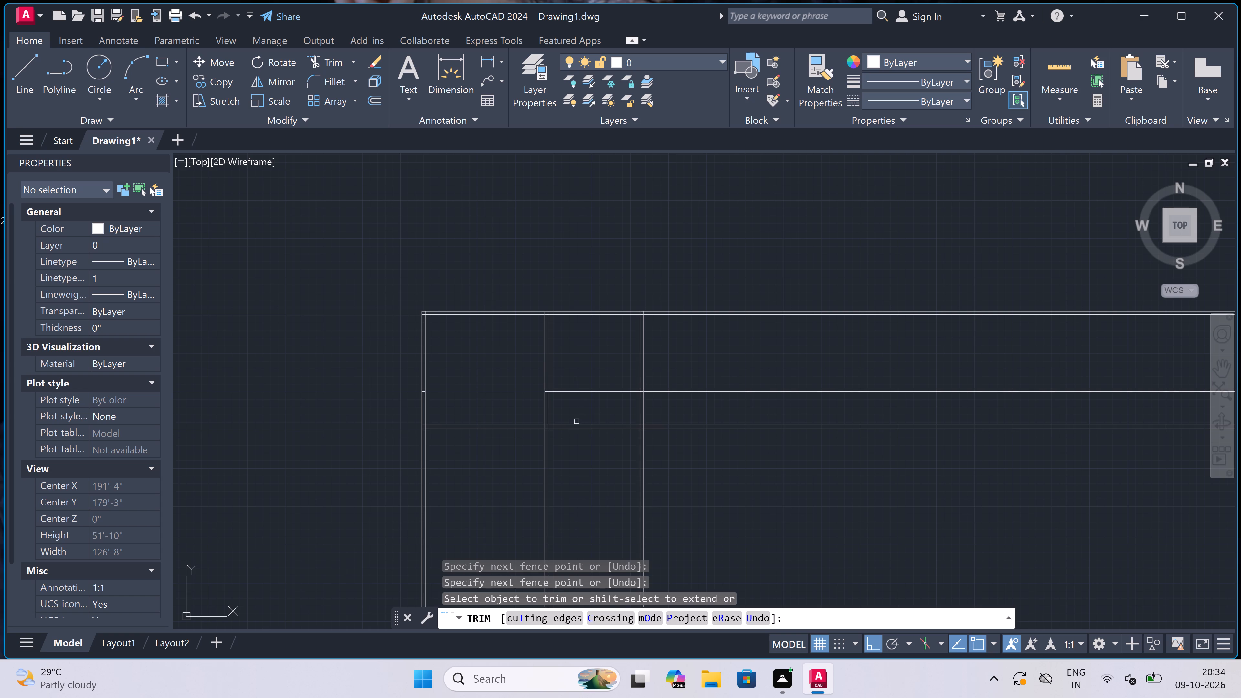
scroll(559, 428, "down", 1)
scroll(628, 391, "up", 2)
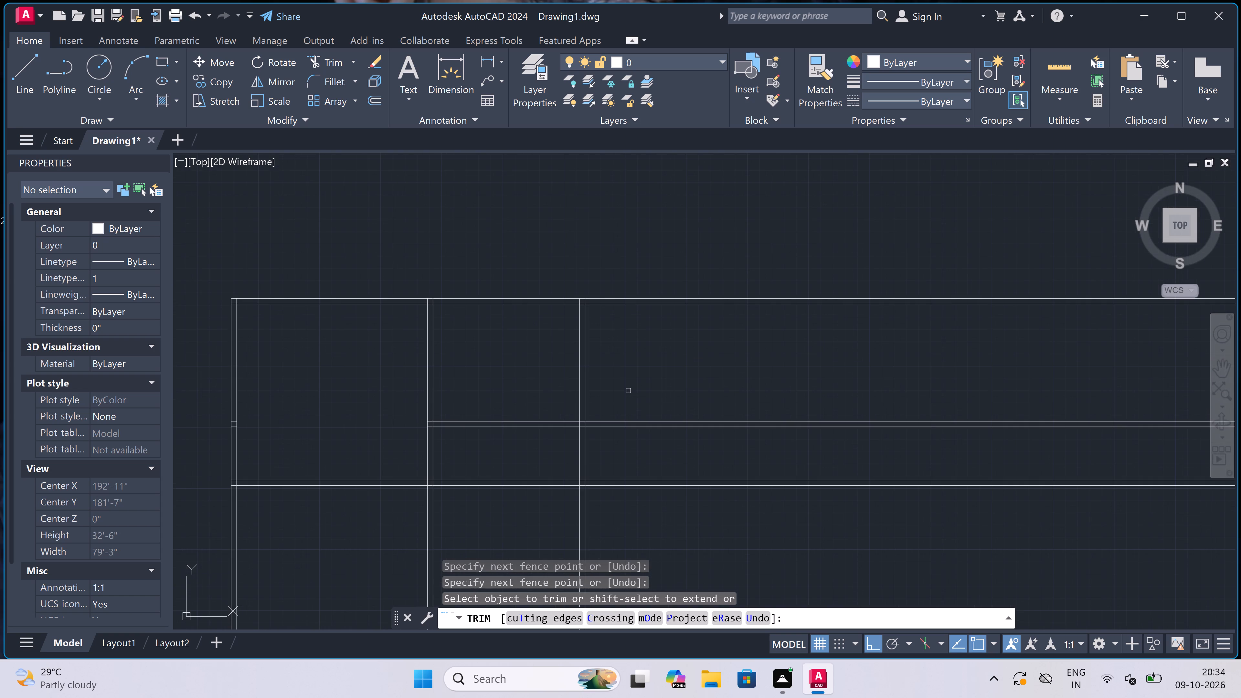
key("Escape")
Offset the right line of the second vertical partition wall 10' to the right to set the third room's width.
type("o")
key("space")
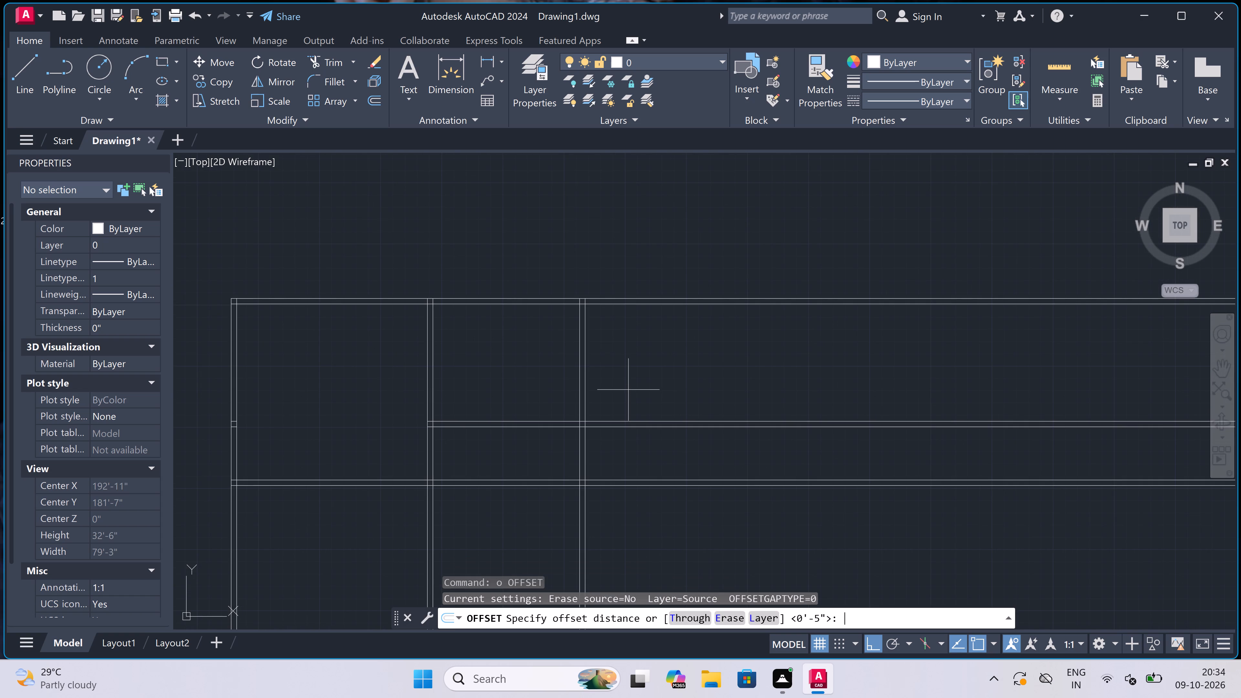
scroll(628, 390, "up", 1)
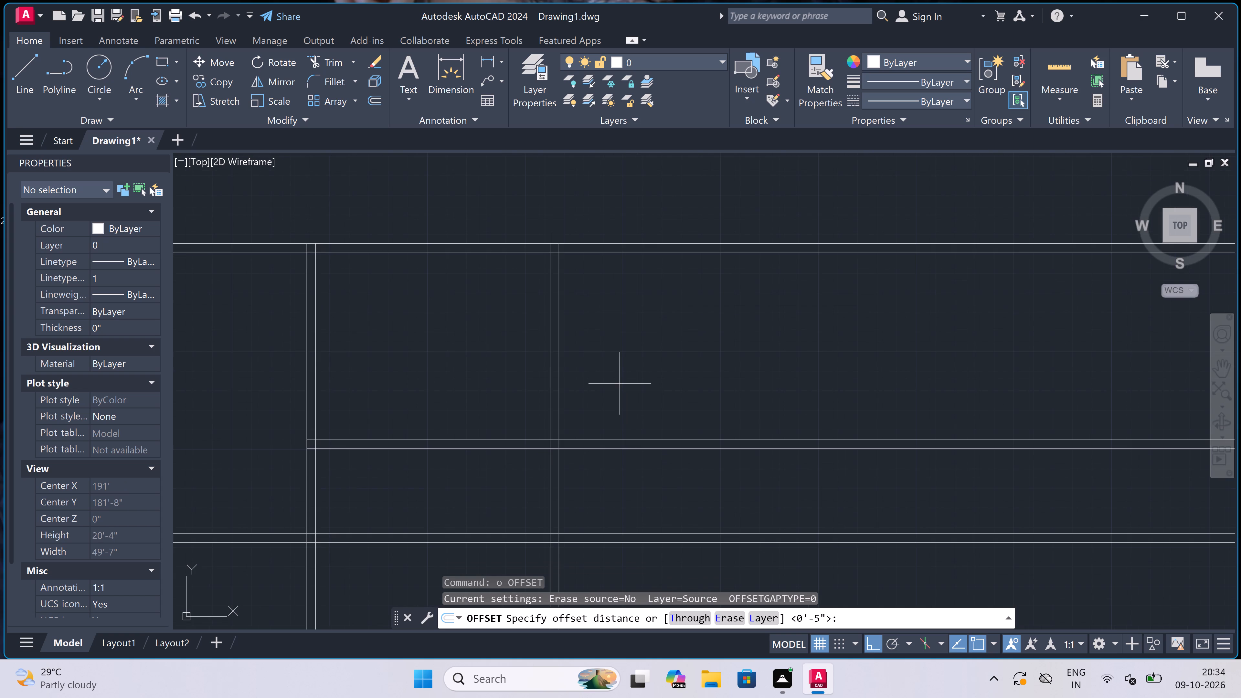
left_click(563, 331)
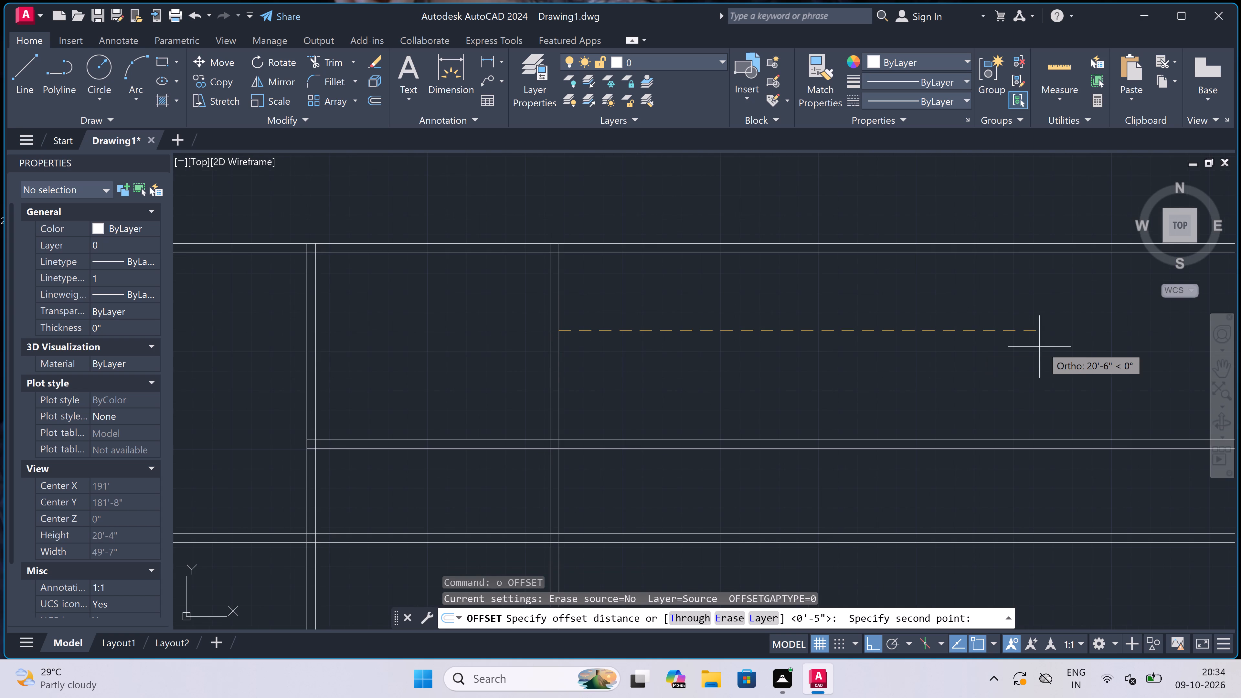
type("10'")
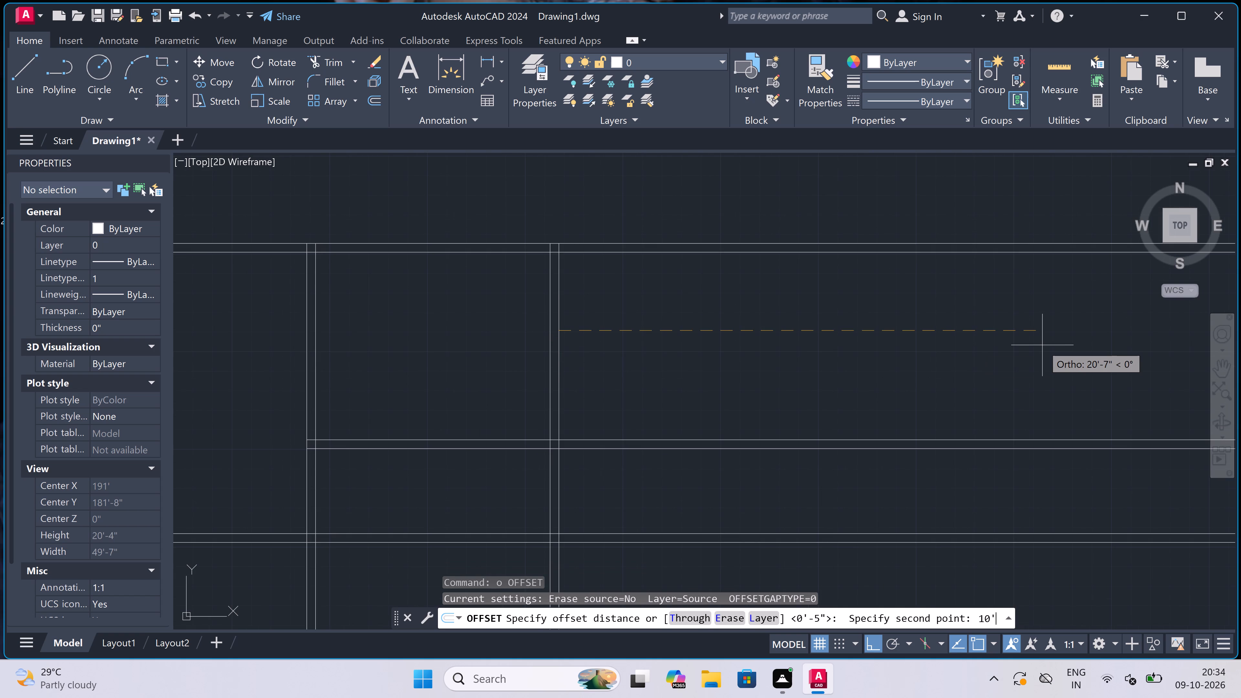
key("space")
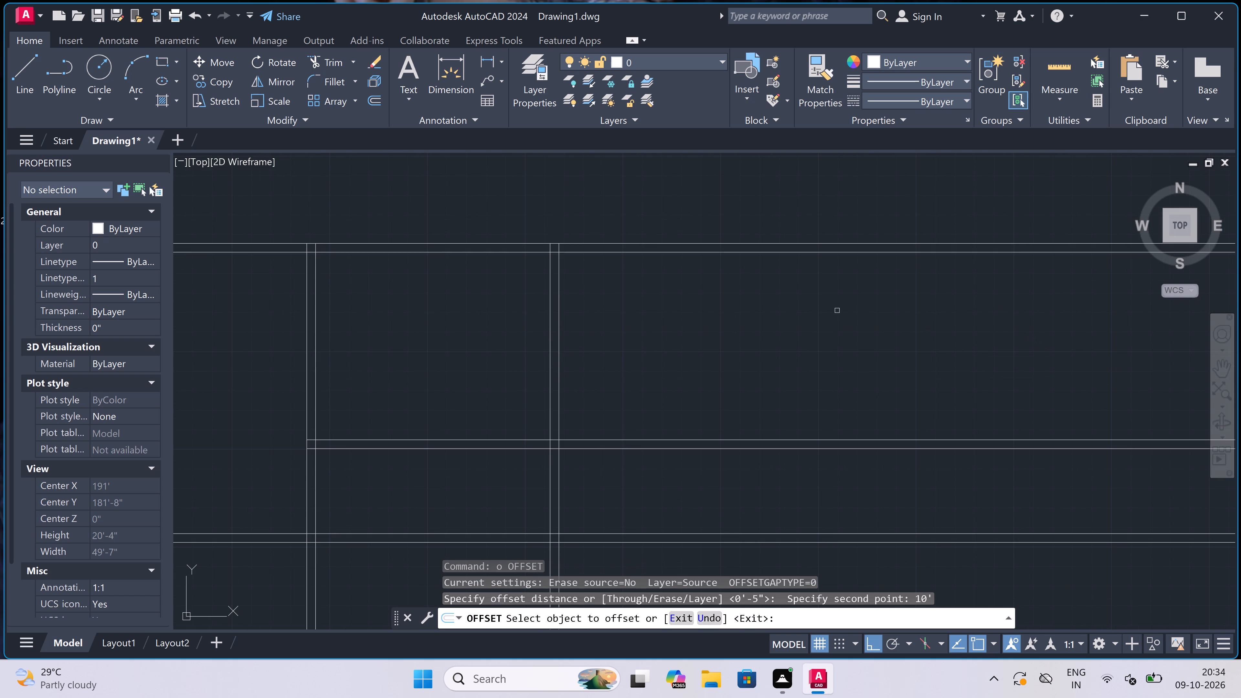
left_click(558, 308)
left_click(826, 341)
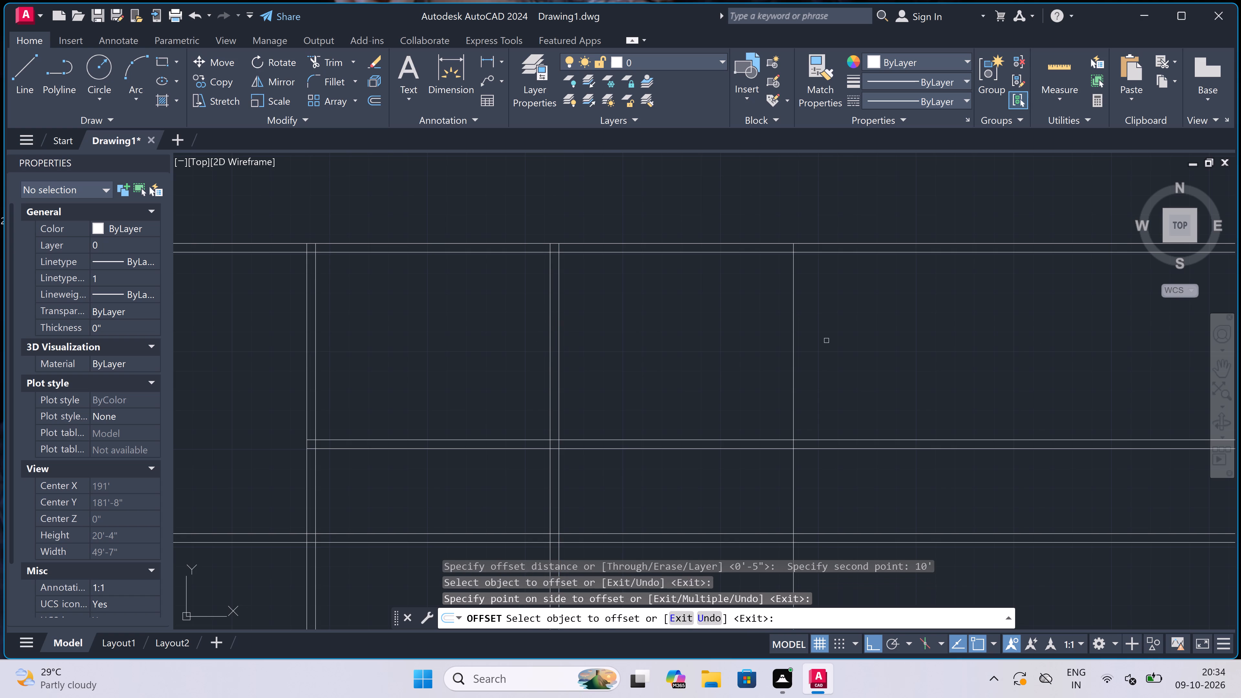
key("Escape")
Offset the third room's new right line 4.5" to the right to form its partition wall.
key("space")
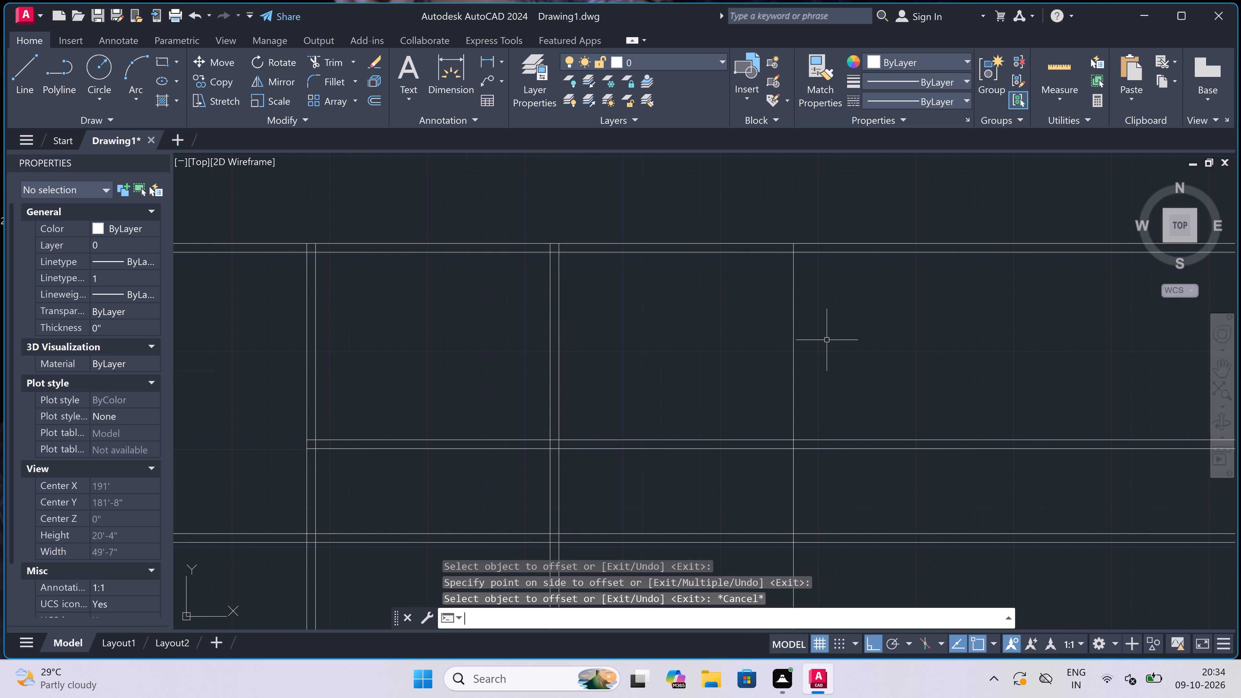
scroll(827, 340, "up", 1)
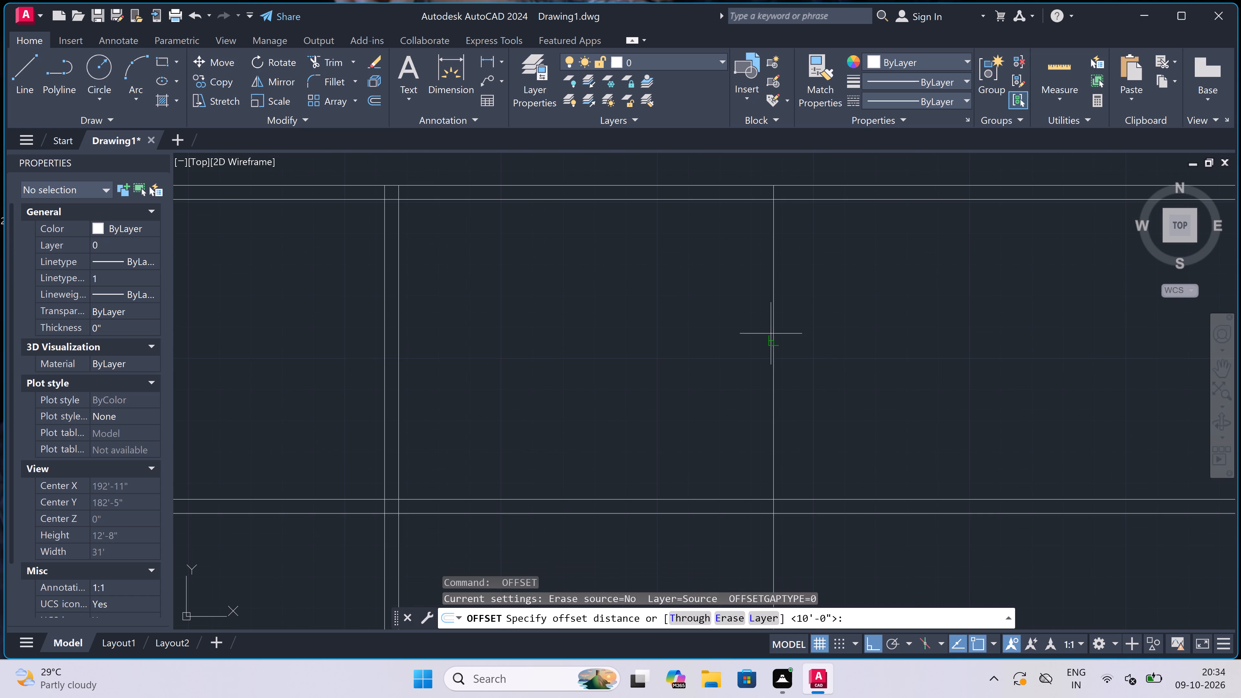
left_click(772, 332)
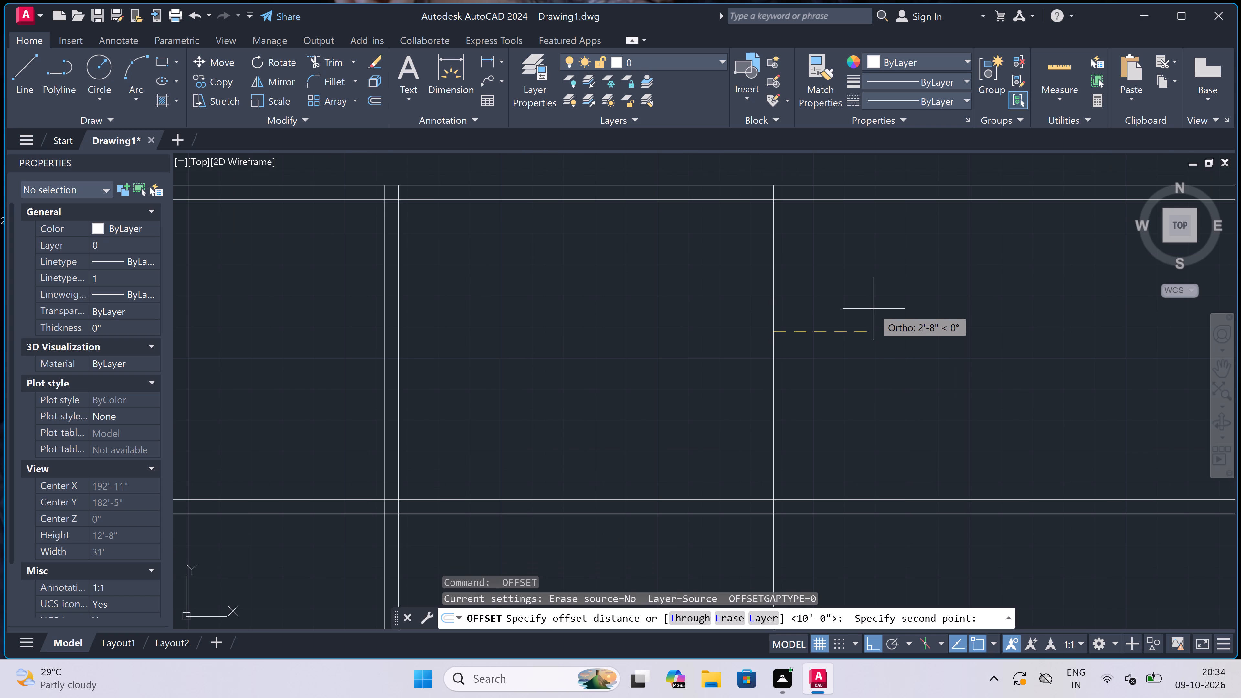
type("4.5")
type("\"")
key("space")
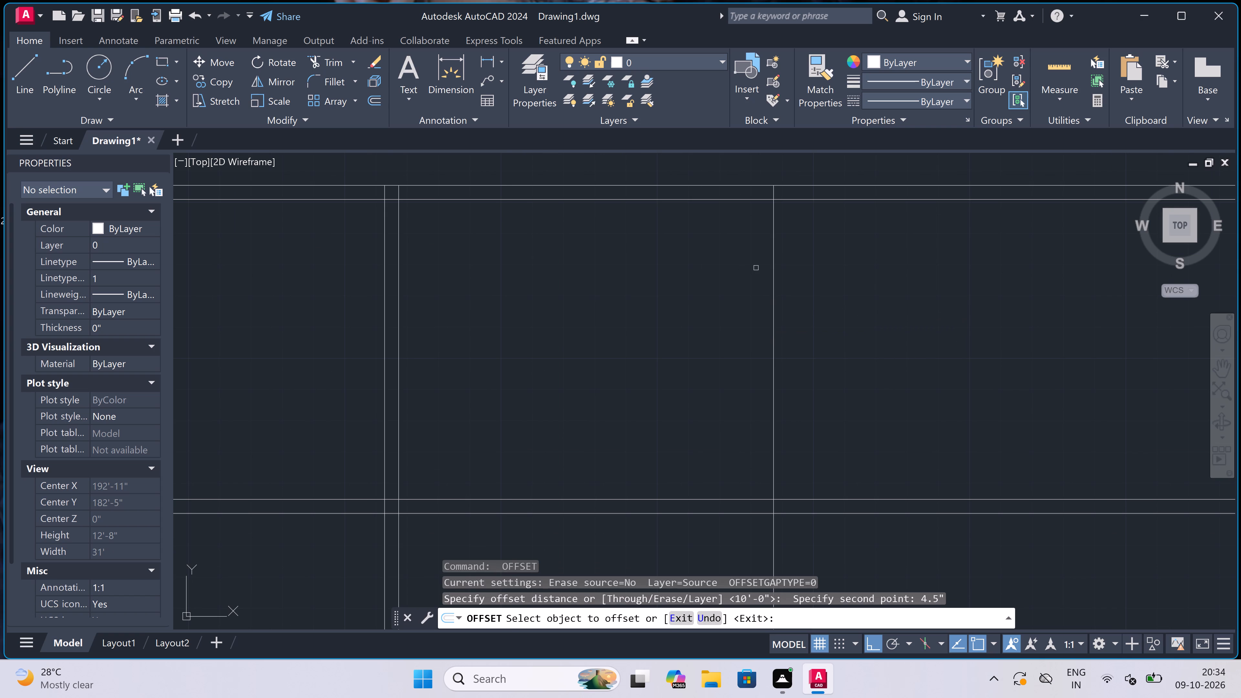
left_click(779, 260)
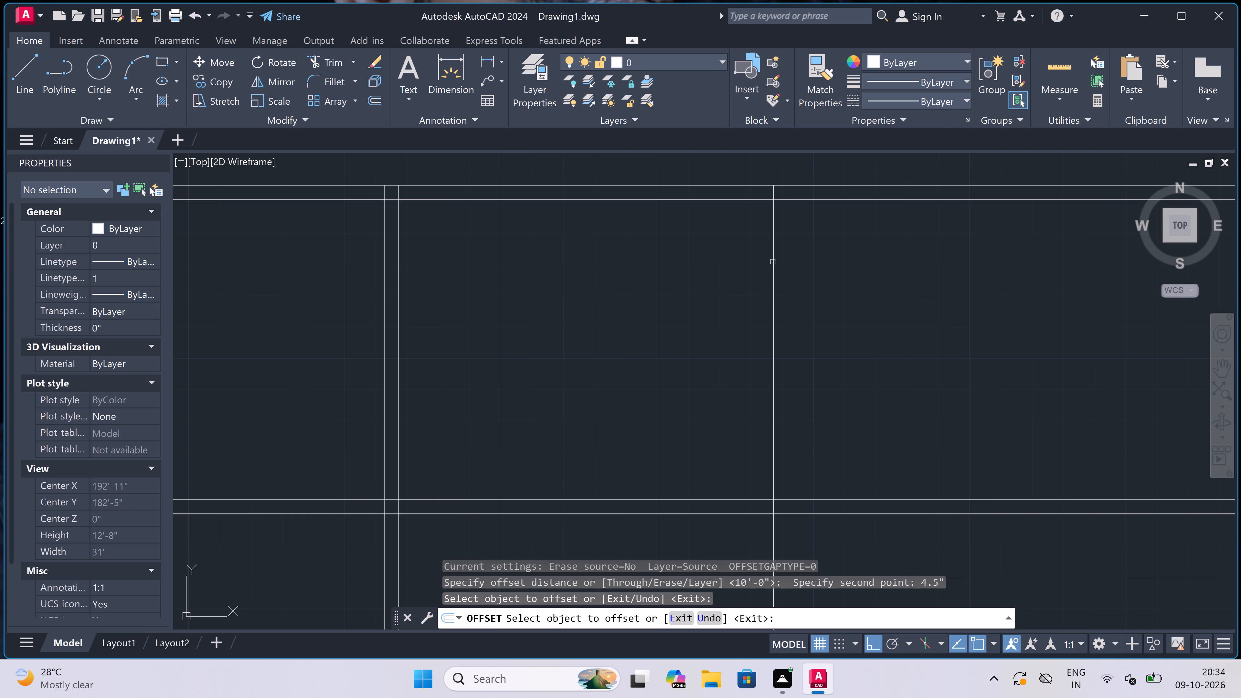
left_click(773, 262)
left_click(809, 264)
scroll(663, 314, "down", 5)
scroll(695, 315, "up", 2)
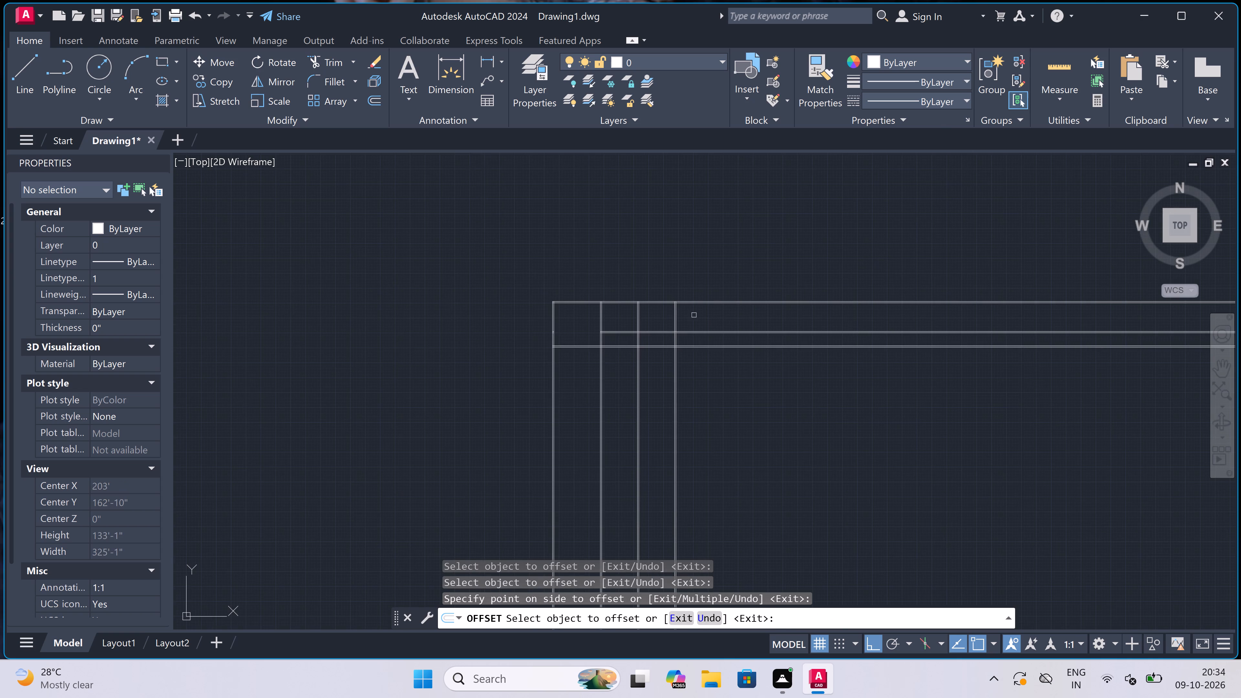
scroll(695, 315, "up", 1)
key("Escape")
Offset the right line of the third vertical partition wall 13' to the right to set the fourth room's width.
key("space")
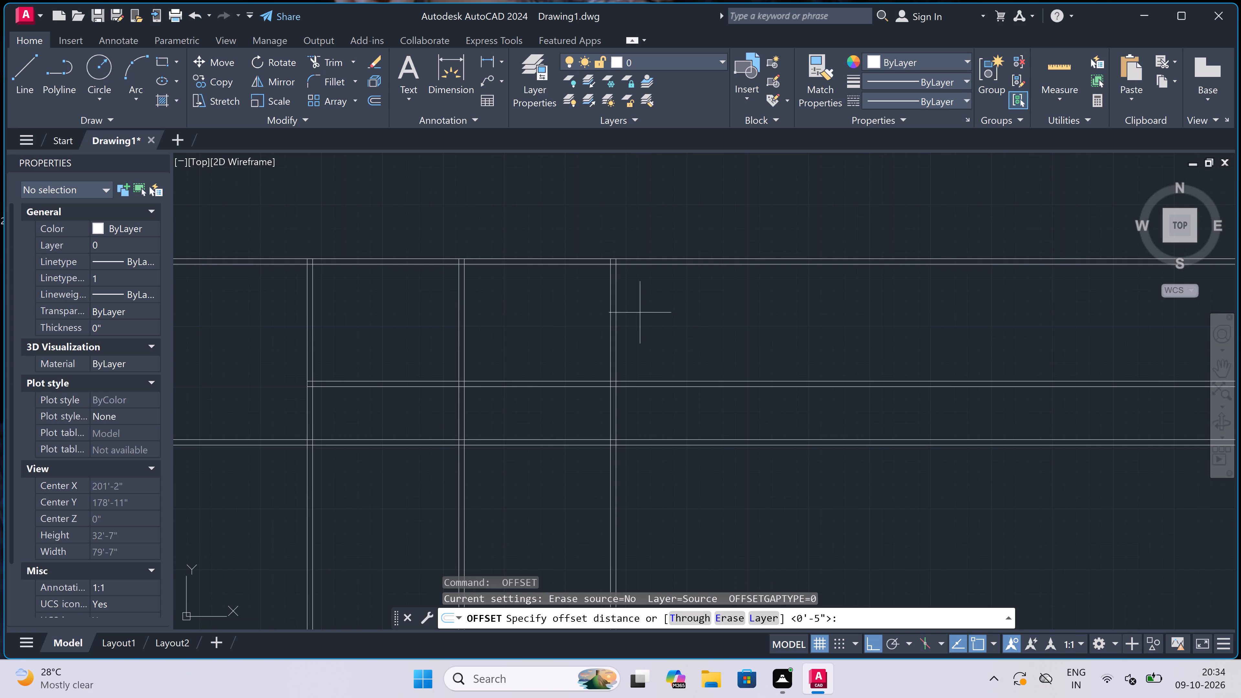
scroll(629, 310, "up", 1)
left_click(613, 309)
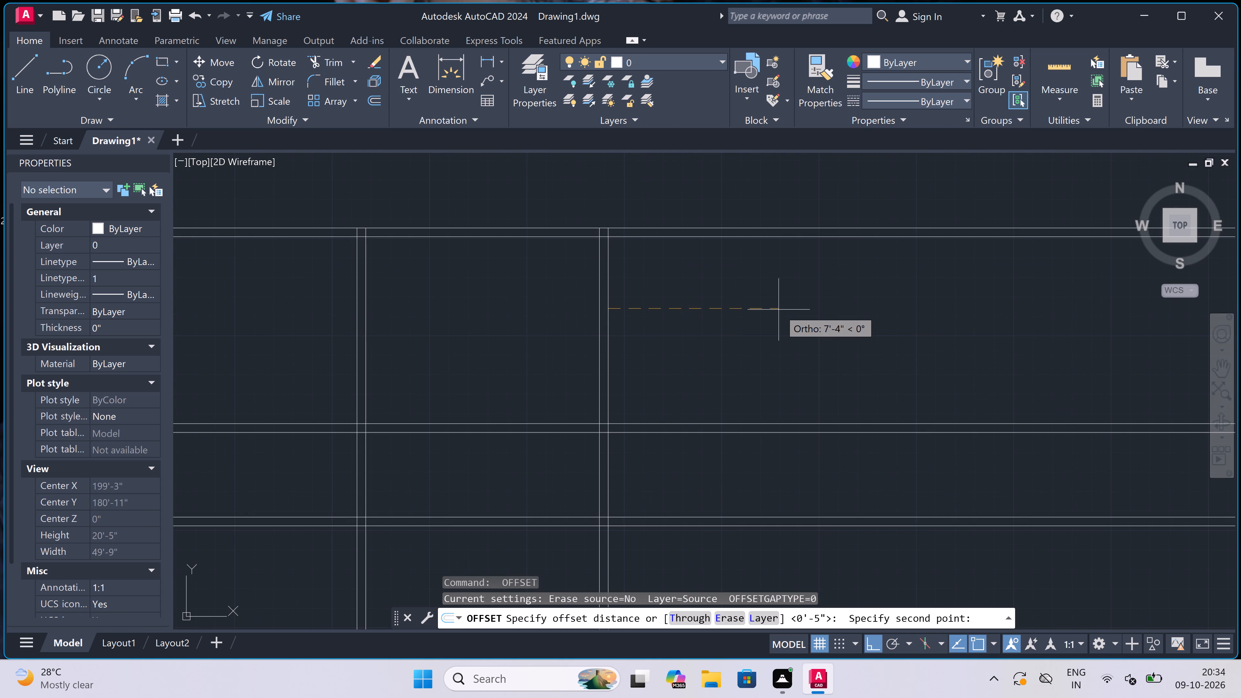
key("1")
type("3'")
key("space")
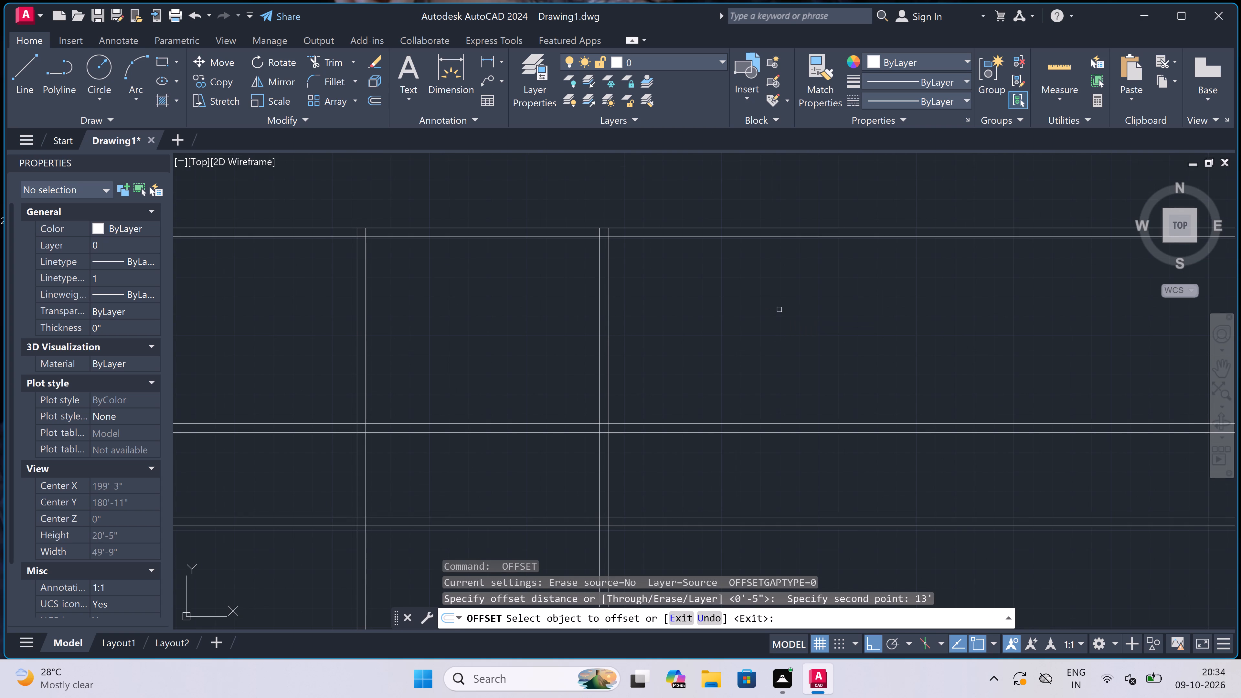
left_click(609, 287)
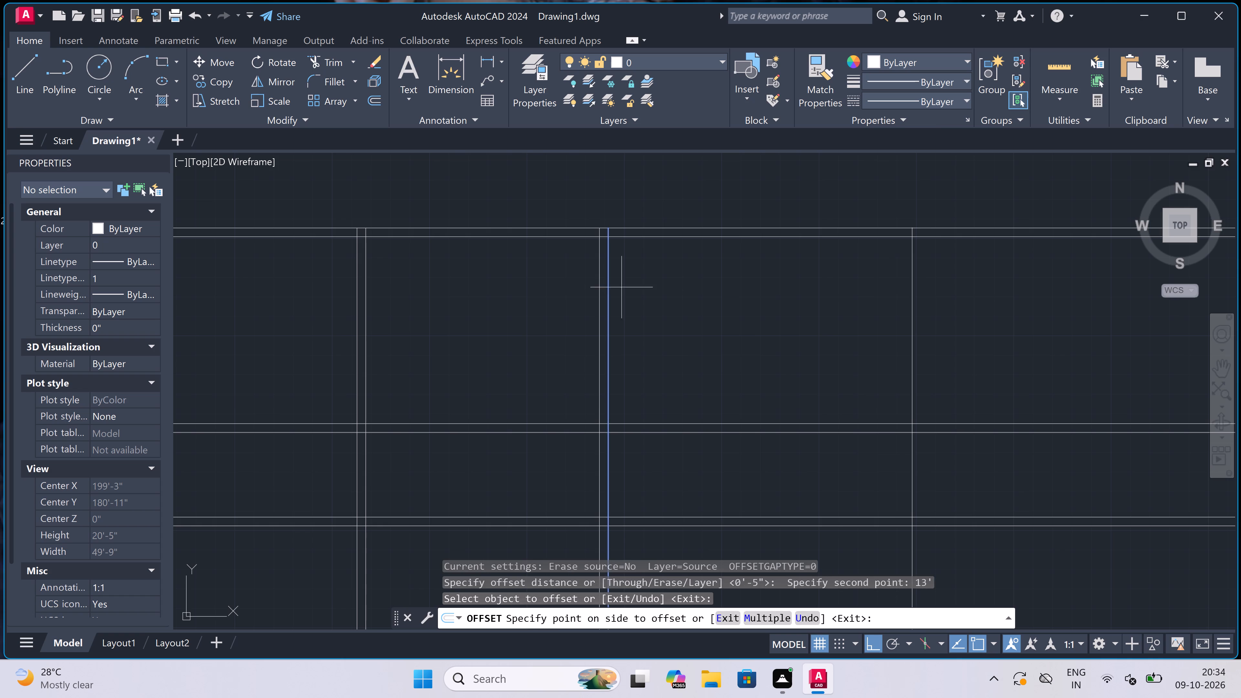
left_click(779, 296)
key("Escape")
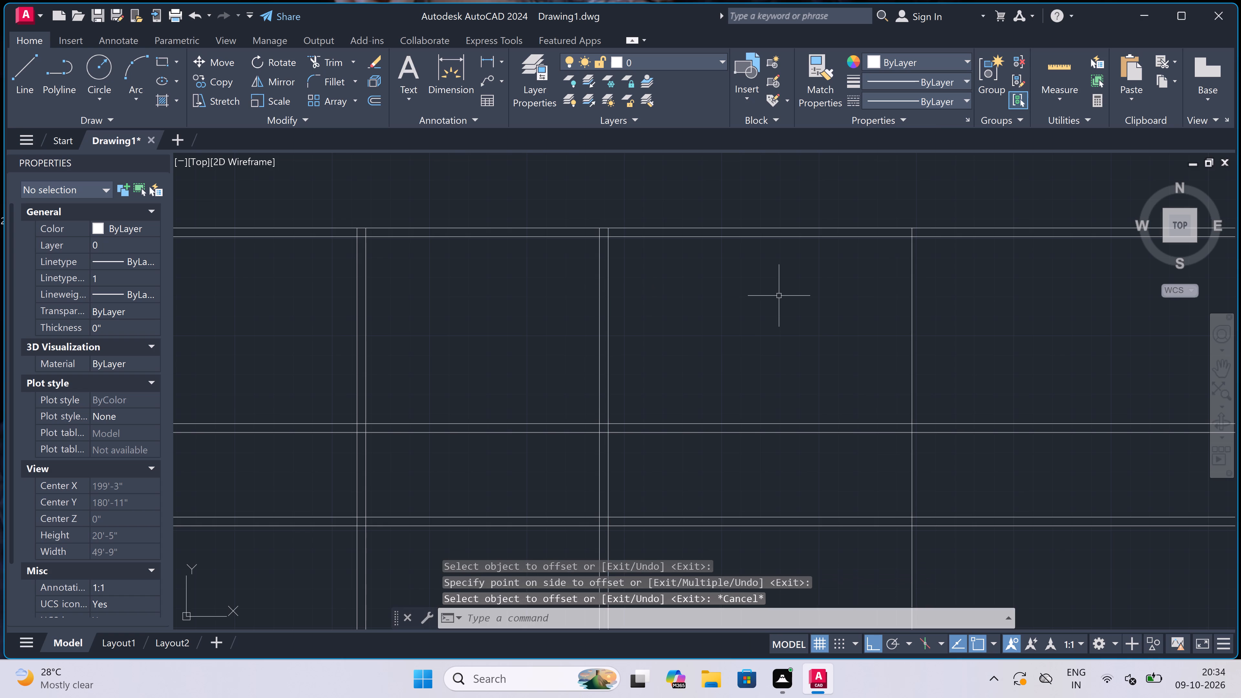
Offset the fourth room's new right line 4.5" to the right to form the end wall.
key("space")
scroll(778, 296, "down", 3)
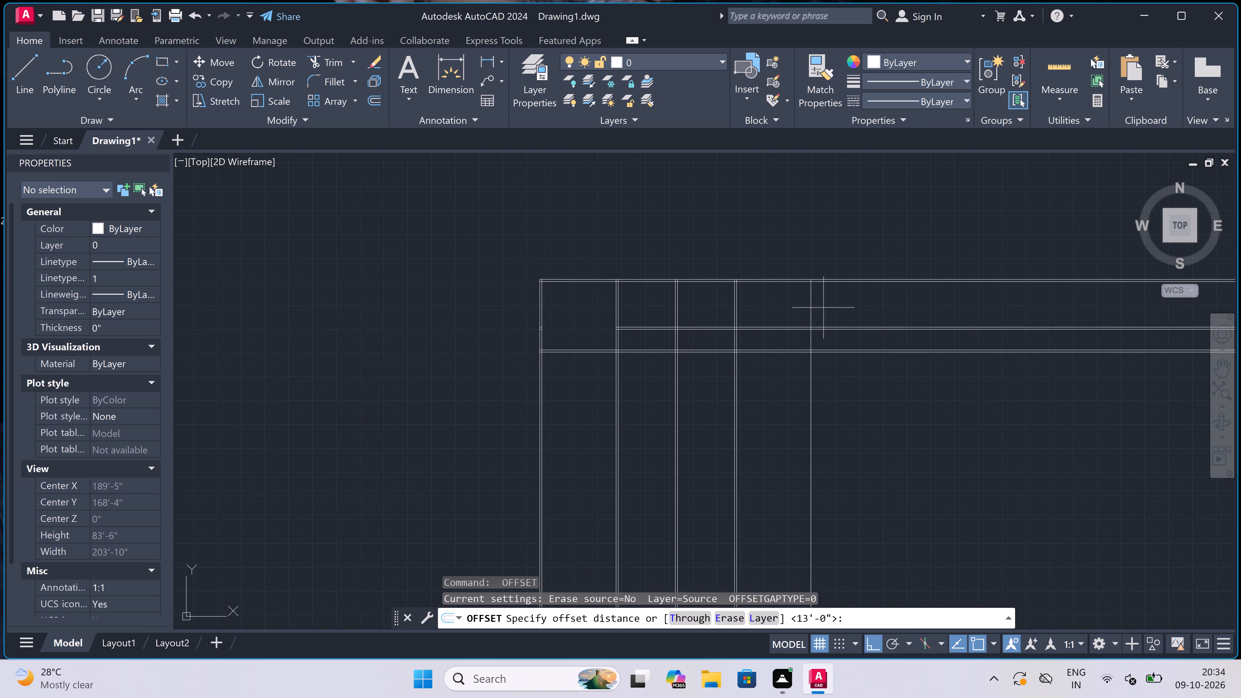
scroll(836, 308, "up", 2)
scroll(764, 301, "up", 1)
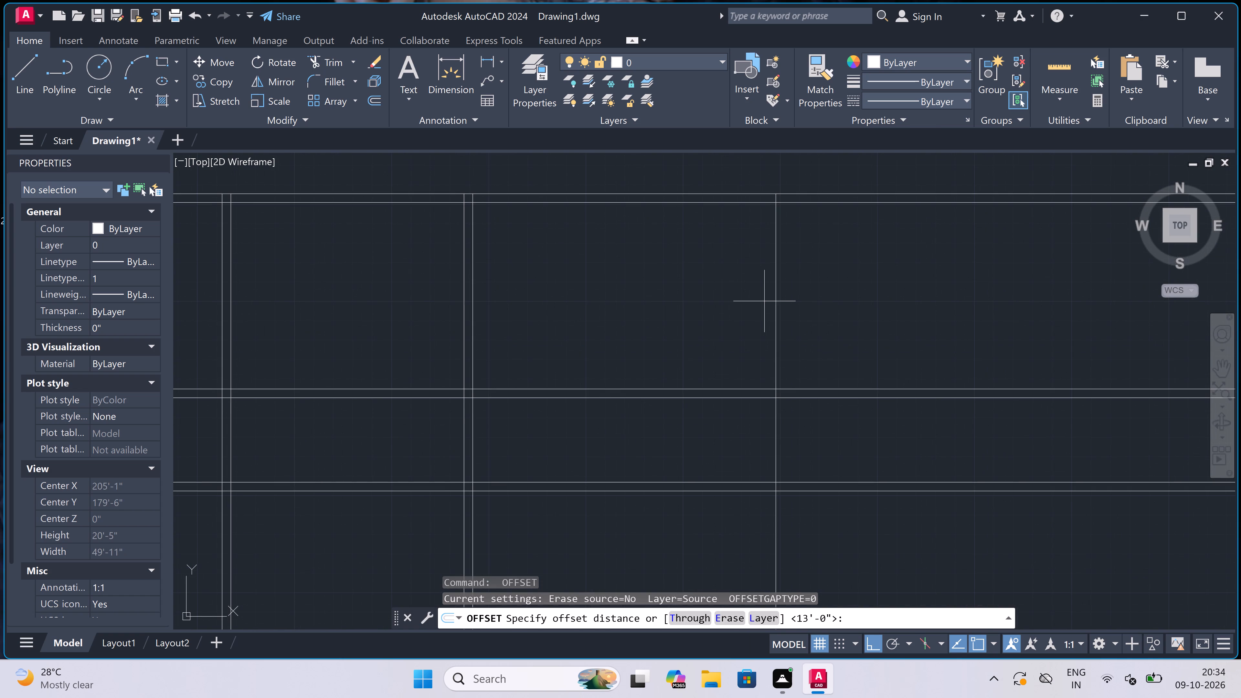
left_click(777, 295)
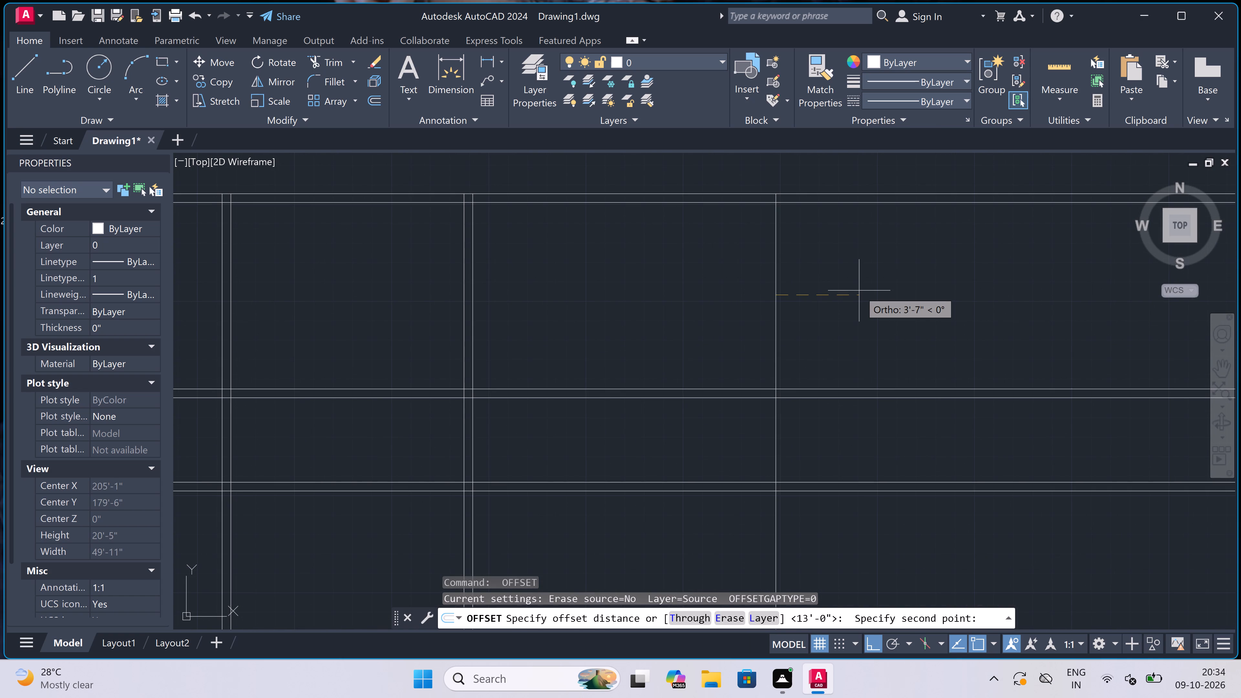
key("4")
type(".5")
type("\"")
key("space")
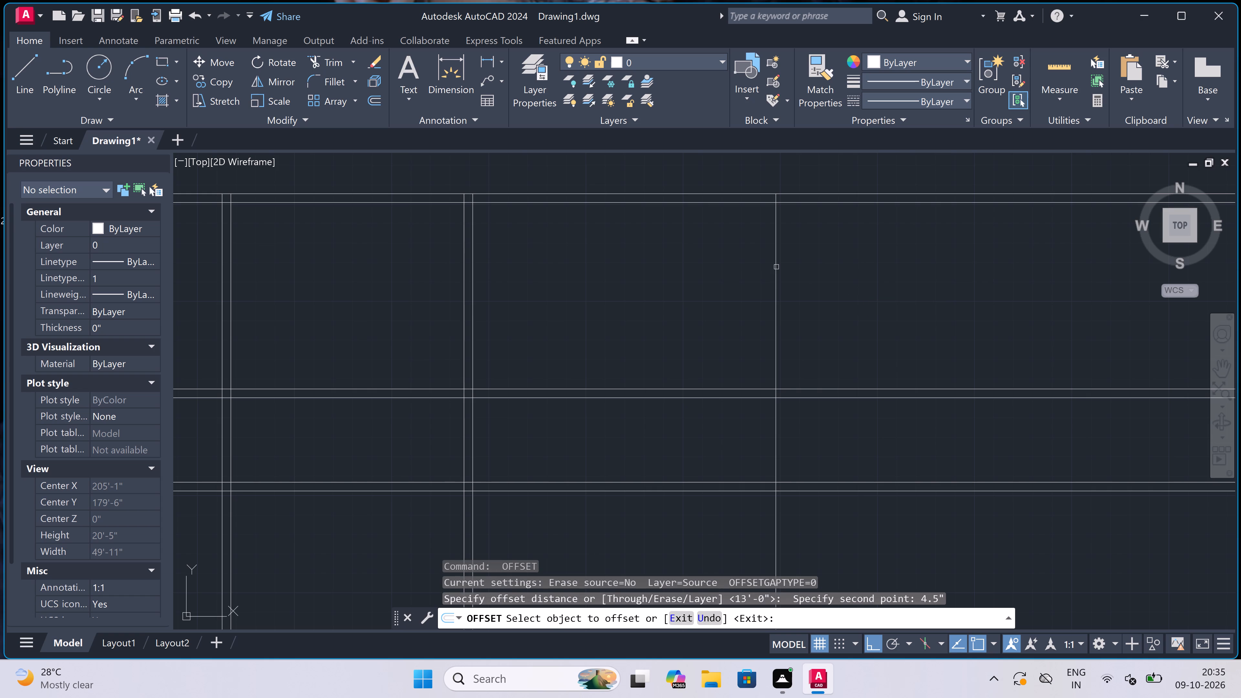
left_click_drag(778, 267, 783, 267)
left_click(840, 265)
key("Escape")
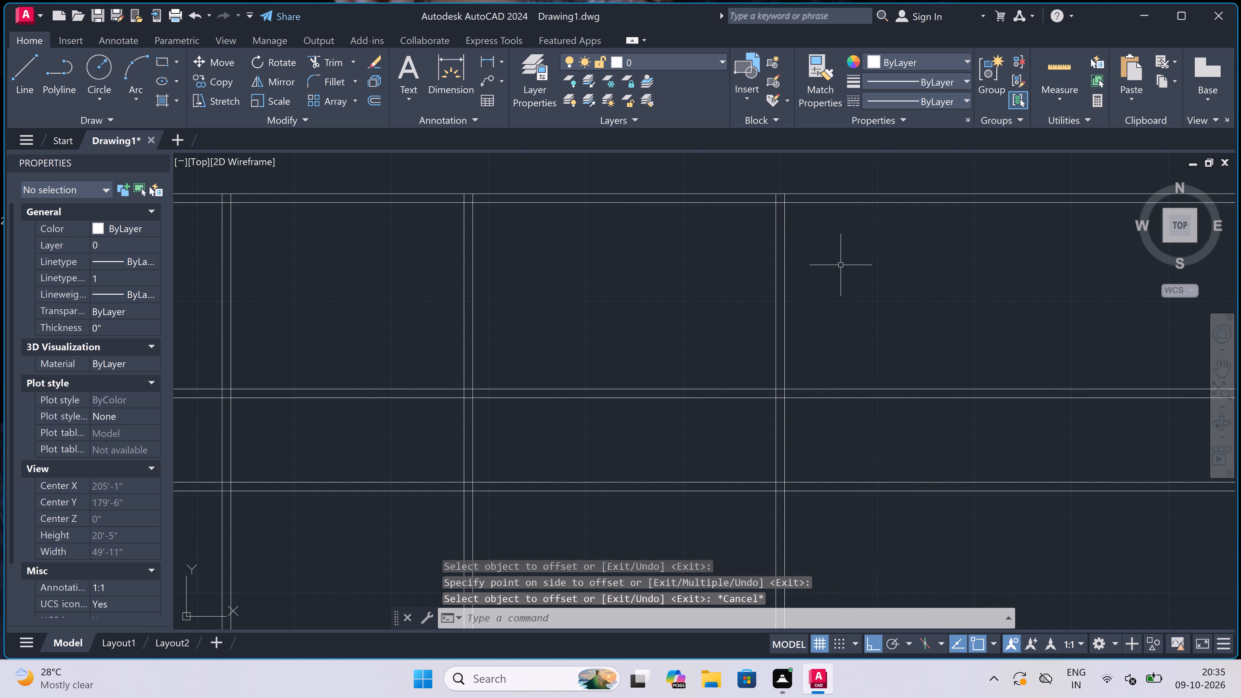
Trim all the horizontal wall lines that run past the fourth room's right wall.
type("tr")
key("space")
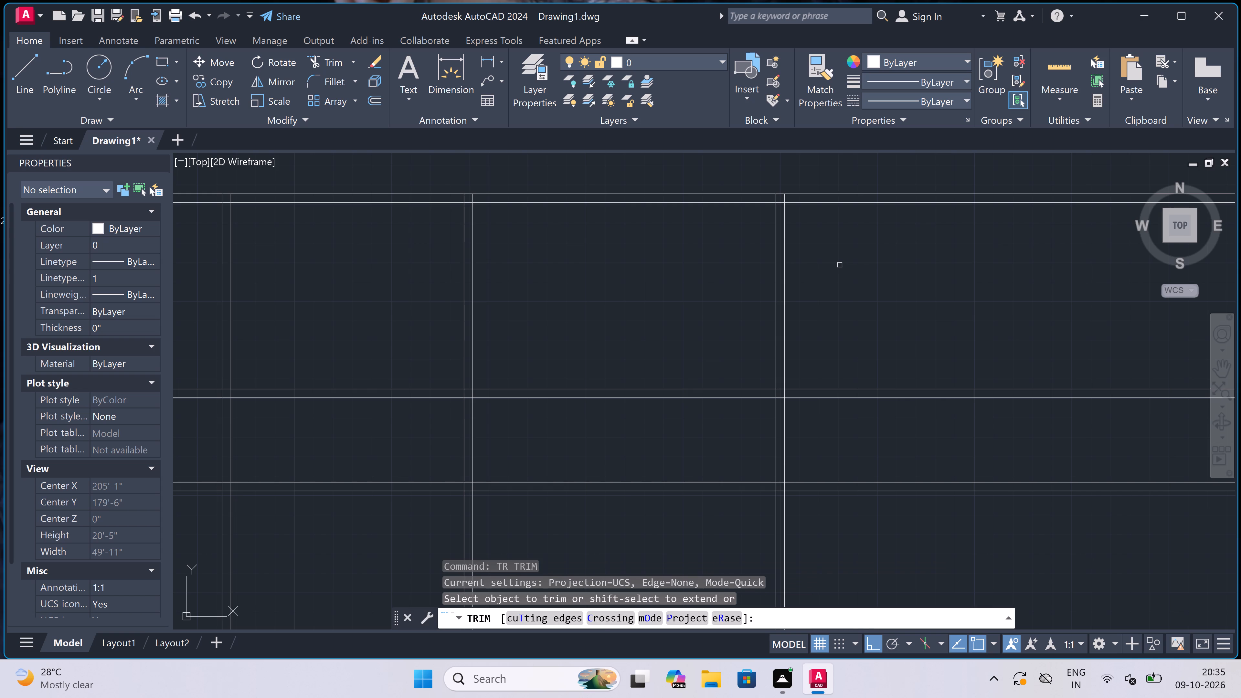
scroll(840, 265, "down", 3)
left_click(851, 210)
left_click(858, 380)
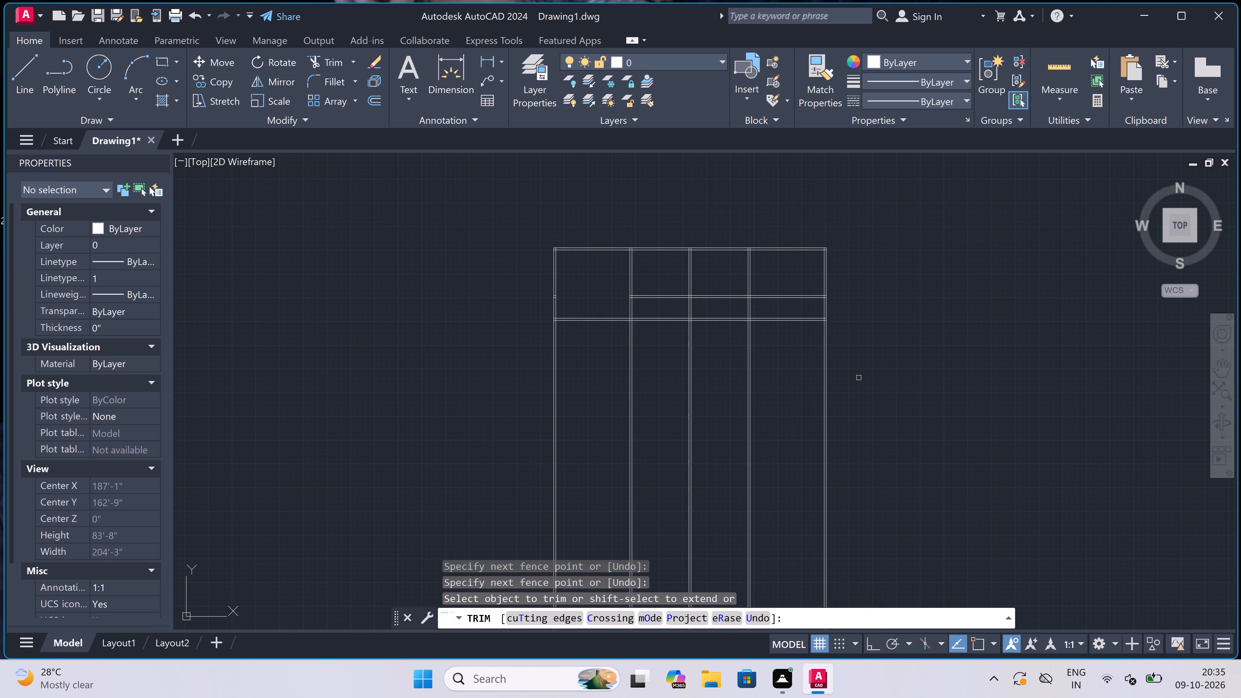
Trim both lines of the upper horizontal partition wall where they cross the fourth room.
scroll(800, 284, "up", 1)
left_click(800, 283)
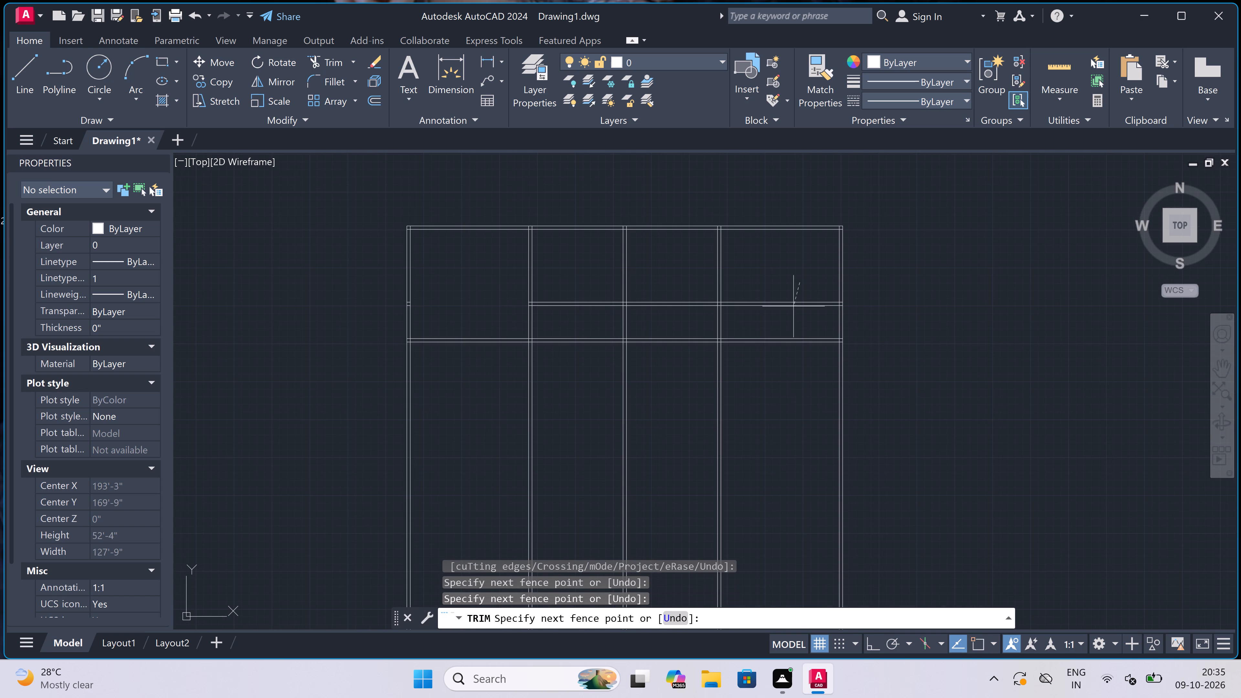
left_click(792, 311)
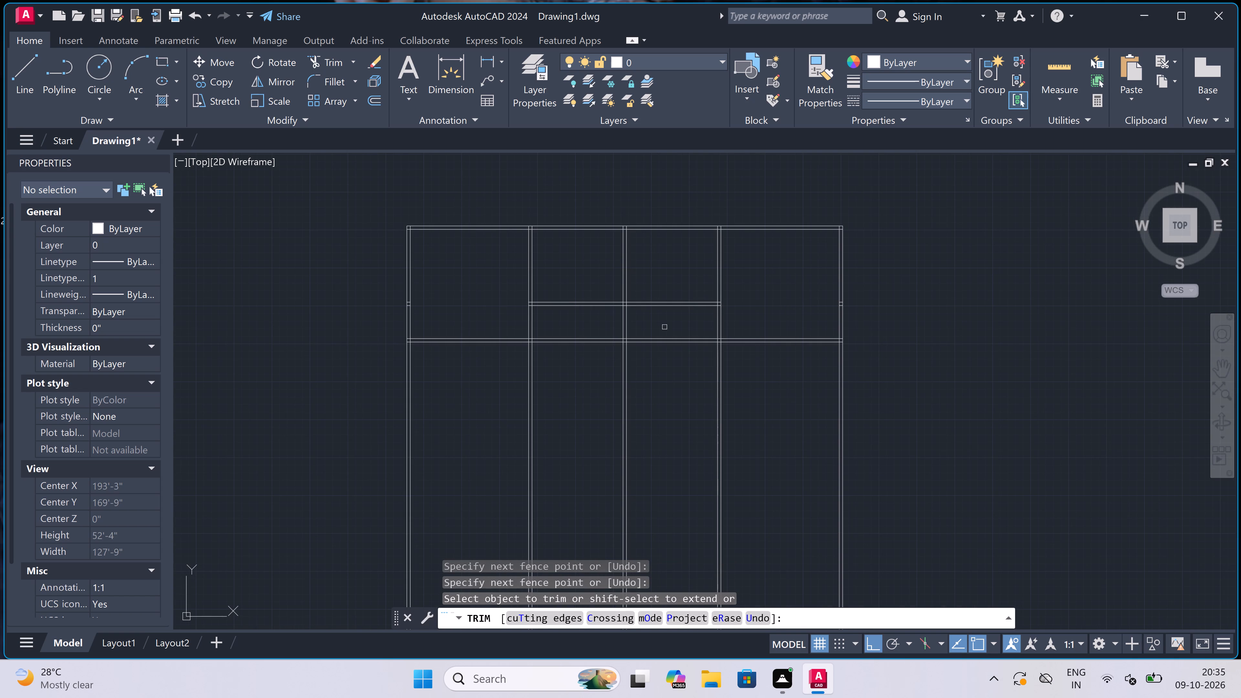
Trim the lower horizontal wall's lines across the second and third rooms, including the leftover pieces inside the partition between them.
left_click(665, 326)
left_click(662, 374)
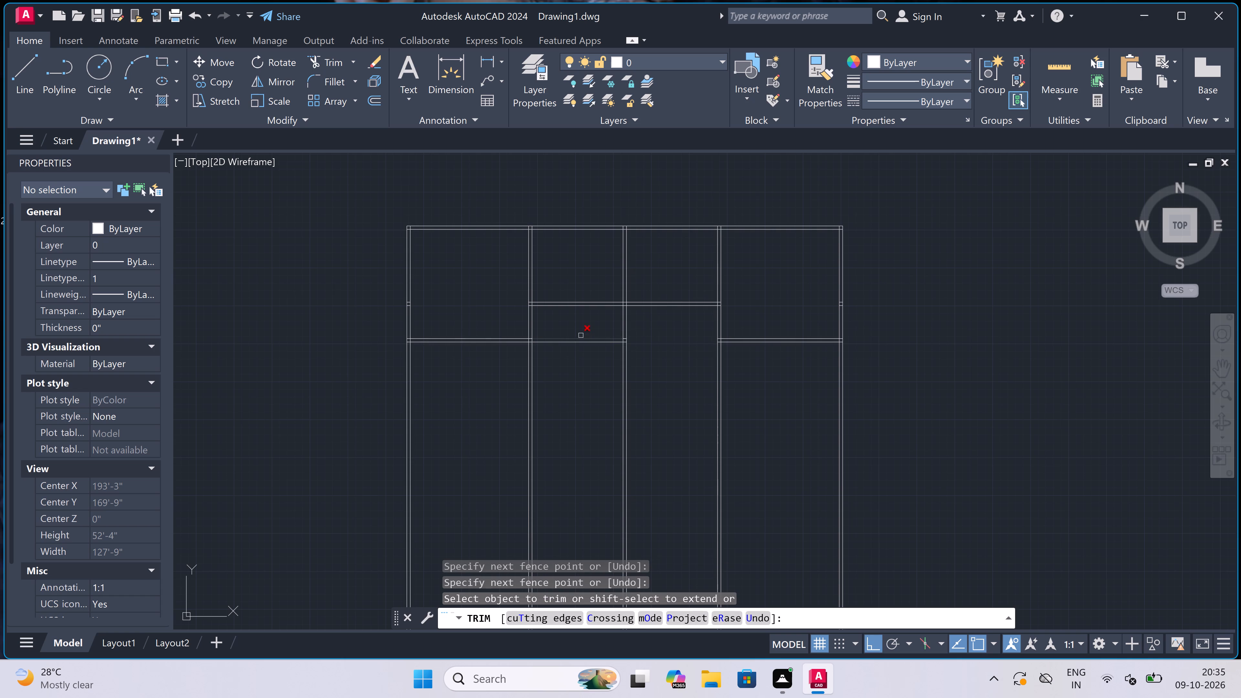
left_click(582, 329)
left_click(574, 369)
scroll(620, 340, "up", 2)
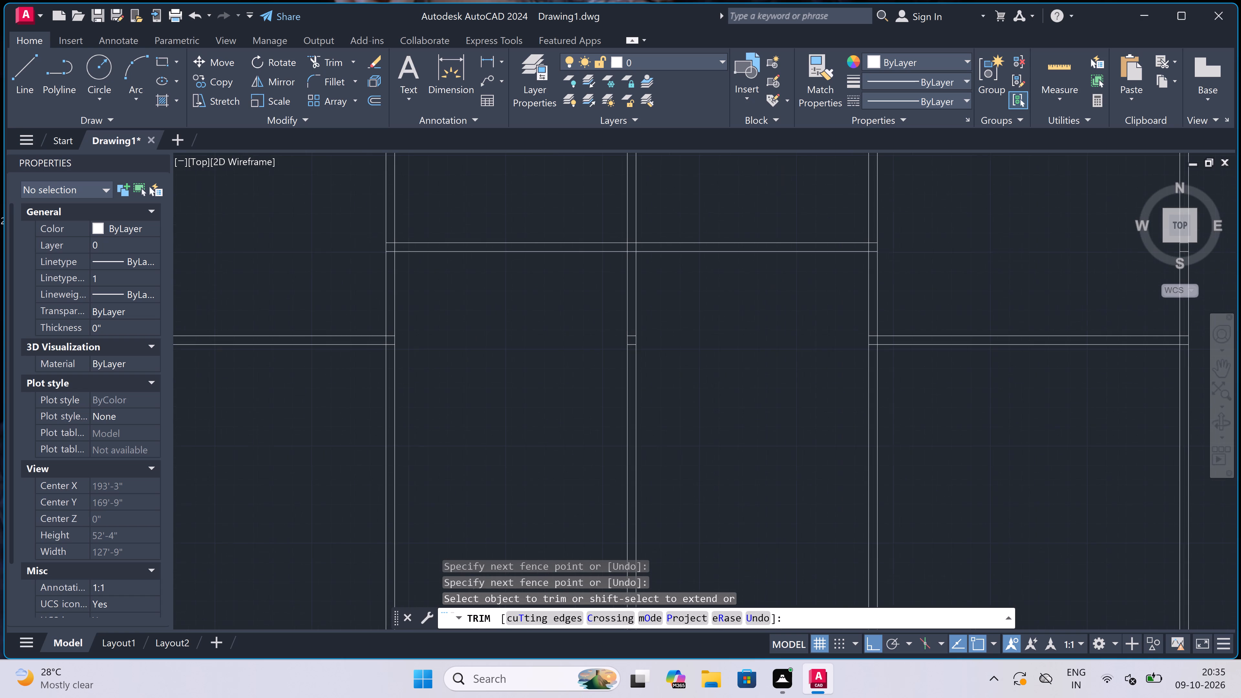
scroll(633, 325, "up", 2)
left_click(631, 319)
left_click(627, 405)
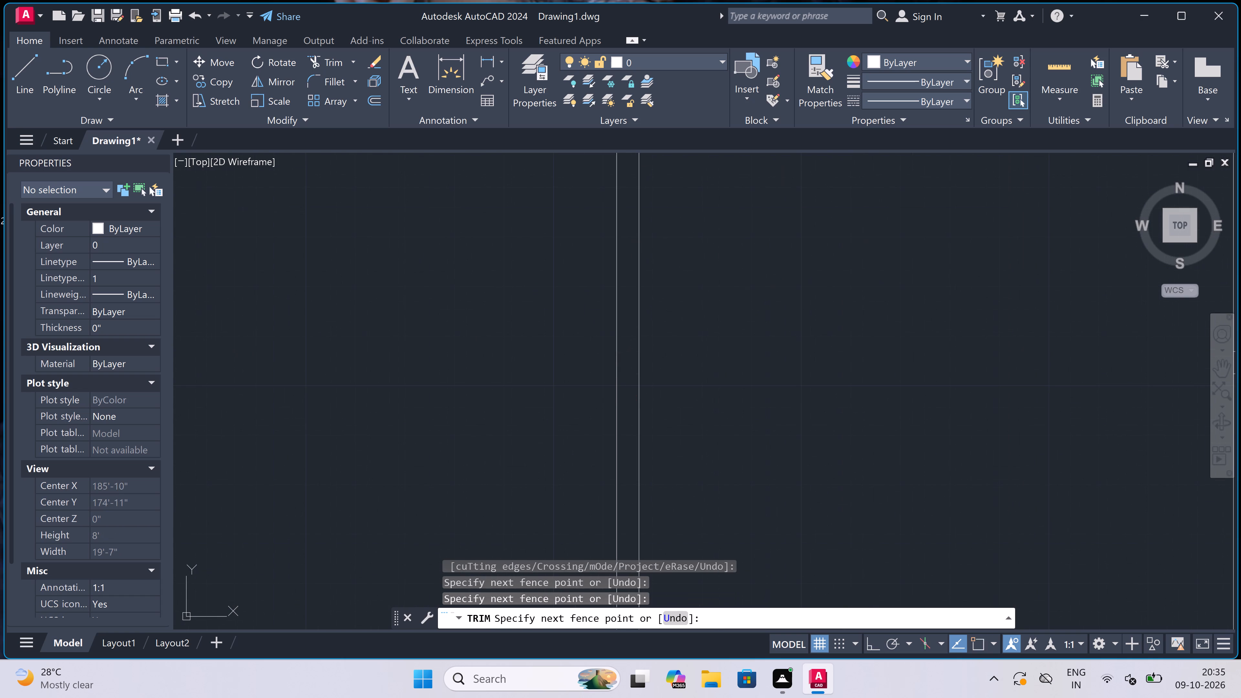
Trim the overlapping lines where the upper and lower horizontal walls meet the first vertical partition wall, opening the lower wall's junction.
scroll(627, 404, "down", 4)
scroll(538, 401, "up", 2)
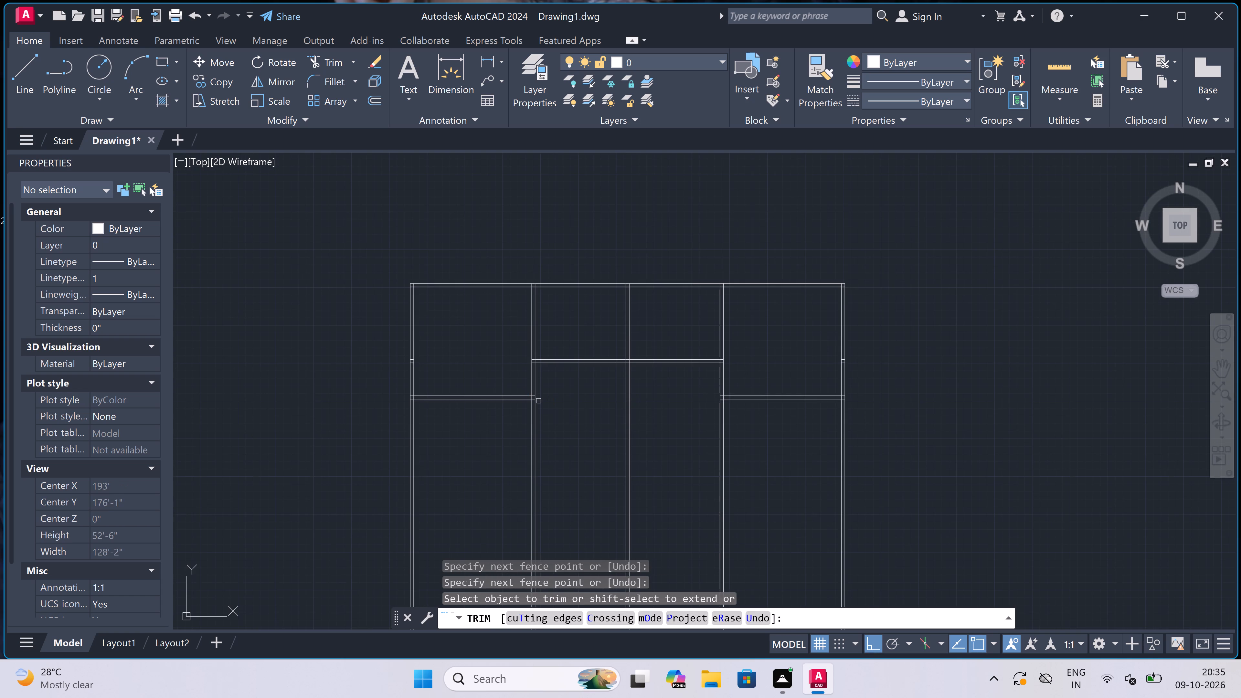
scroll(538, 401, "up", 2)
scroll(515, 233, "down", 2)
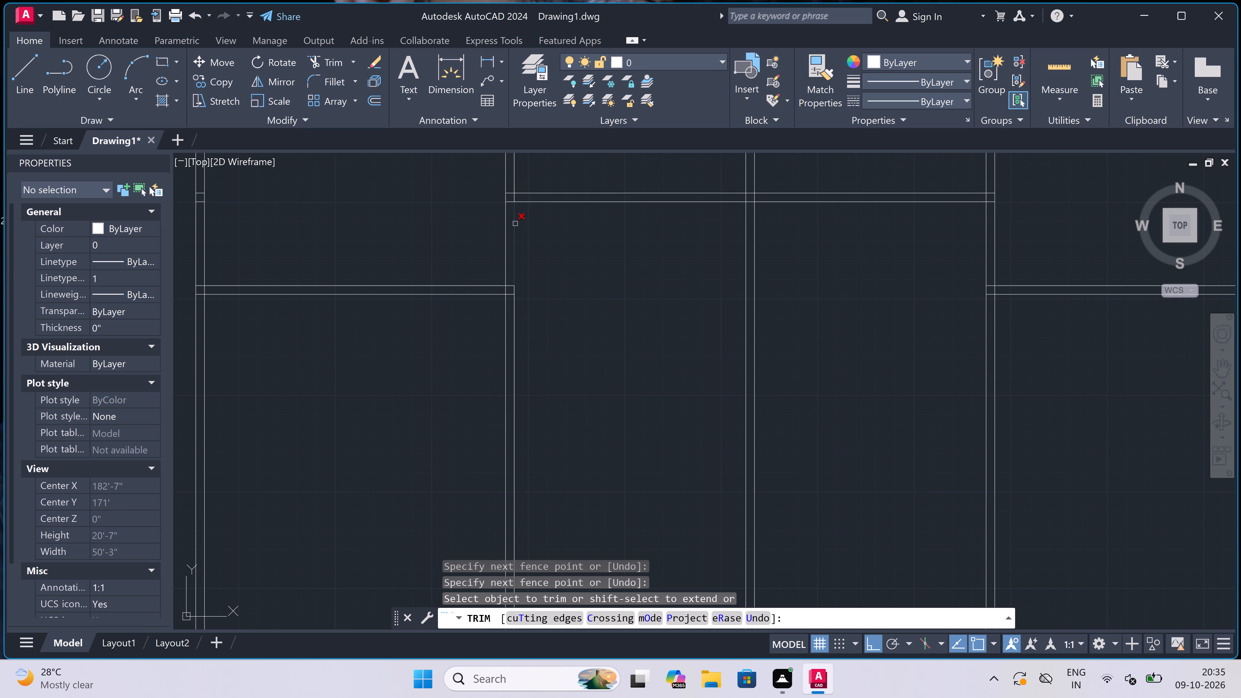
scroll(508, 186, "up", 1)
left_click(513, 184)
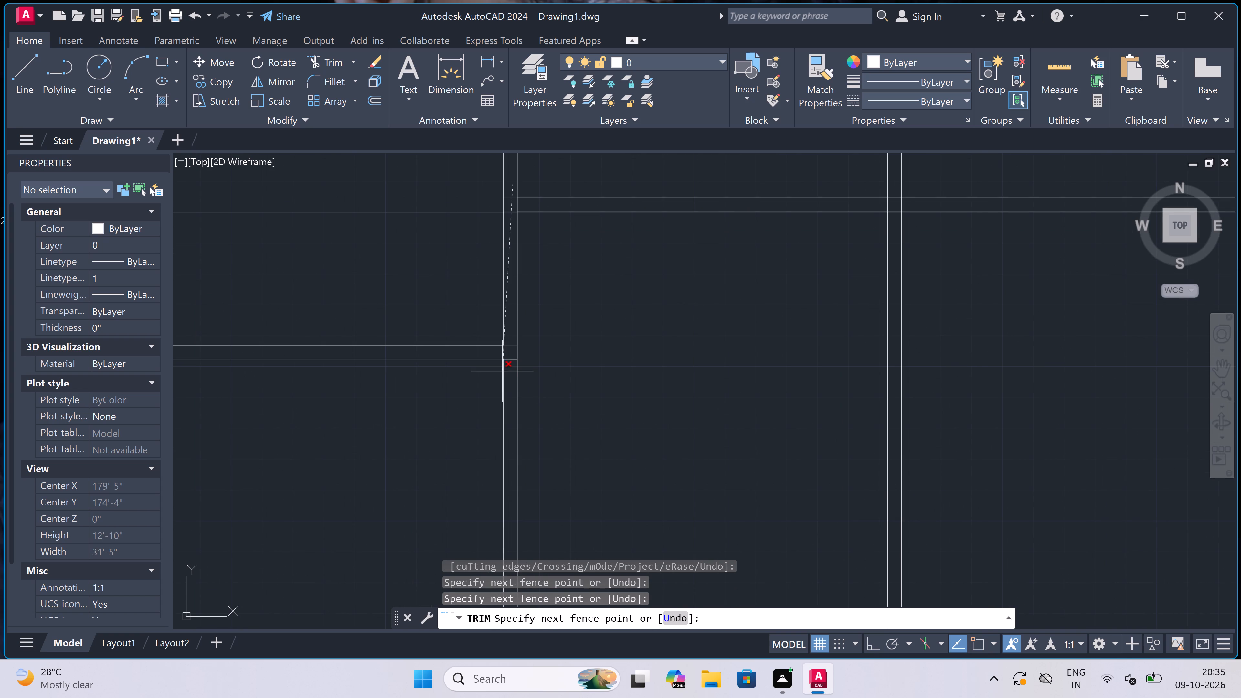
scroll(508, 363, "up", 2)
left_click(509, 363)
scroll(505, 349, "up", 2)
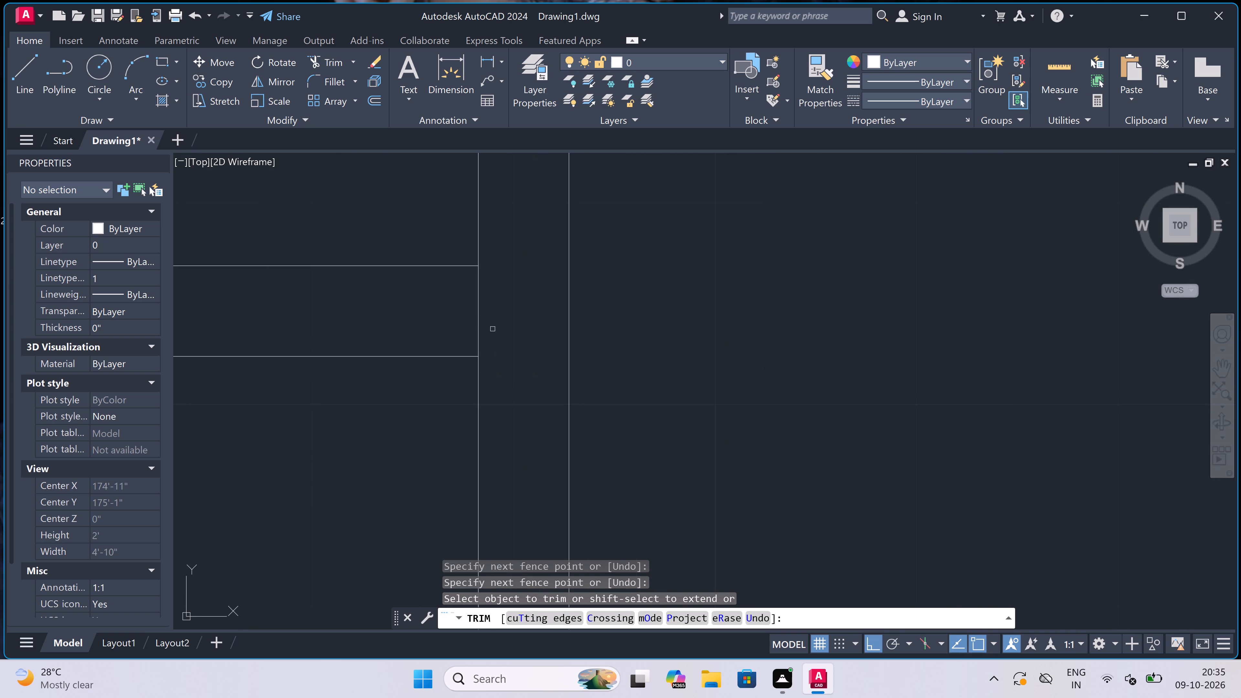
left_click_drag(459, 316, 461, 316)
left_click(508, 315)
Trim the horizontal line pieces inside the left outer wall and open its inner line at the lower horizontal wall's junction.
scroll(509, 315, "down", 5)
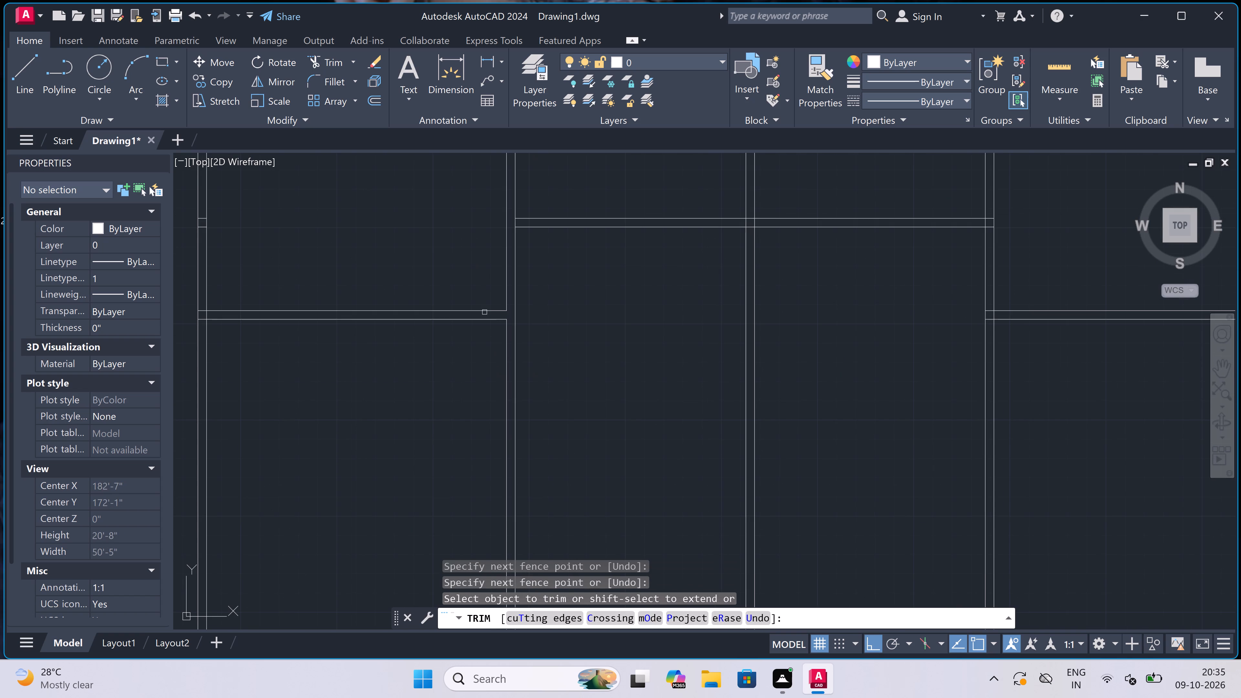
scroll(314, 273, "down", 4)
scroll(274, 259, "up", 4)
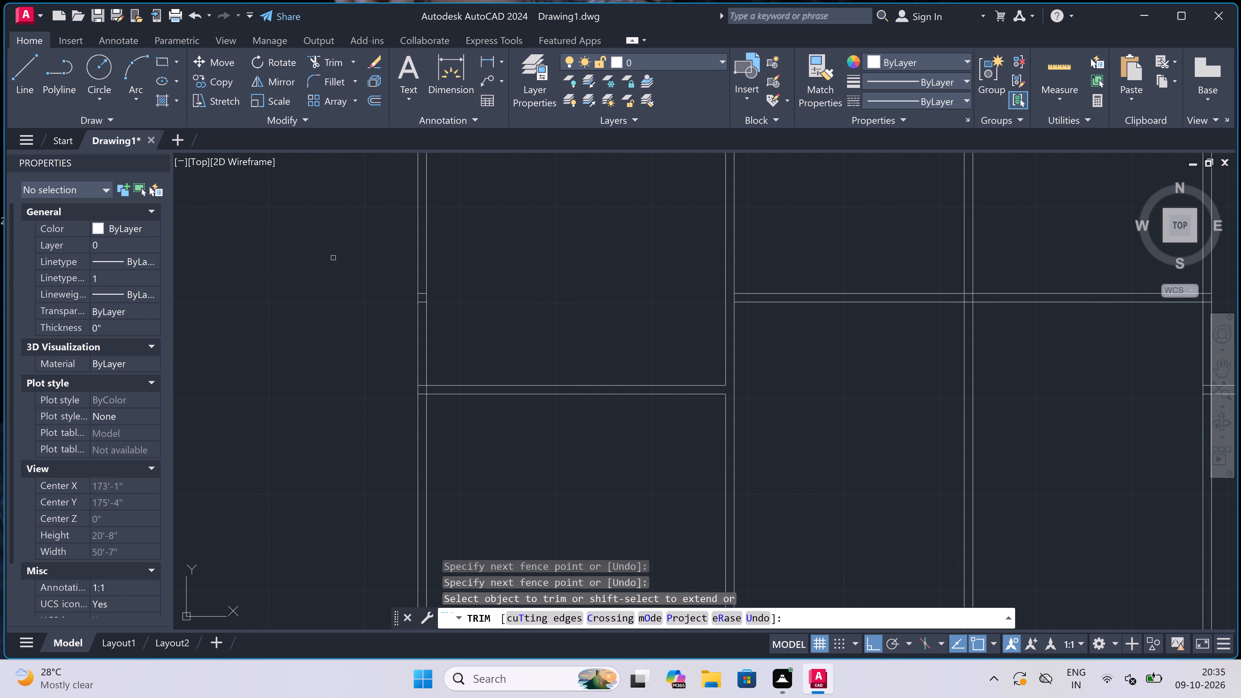
scroll(417, 305, "up", 1)
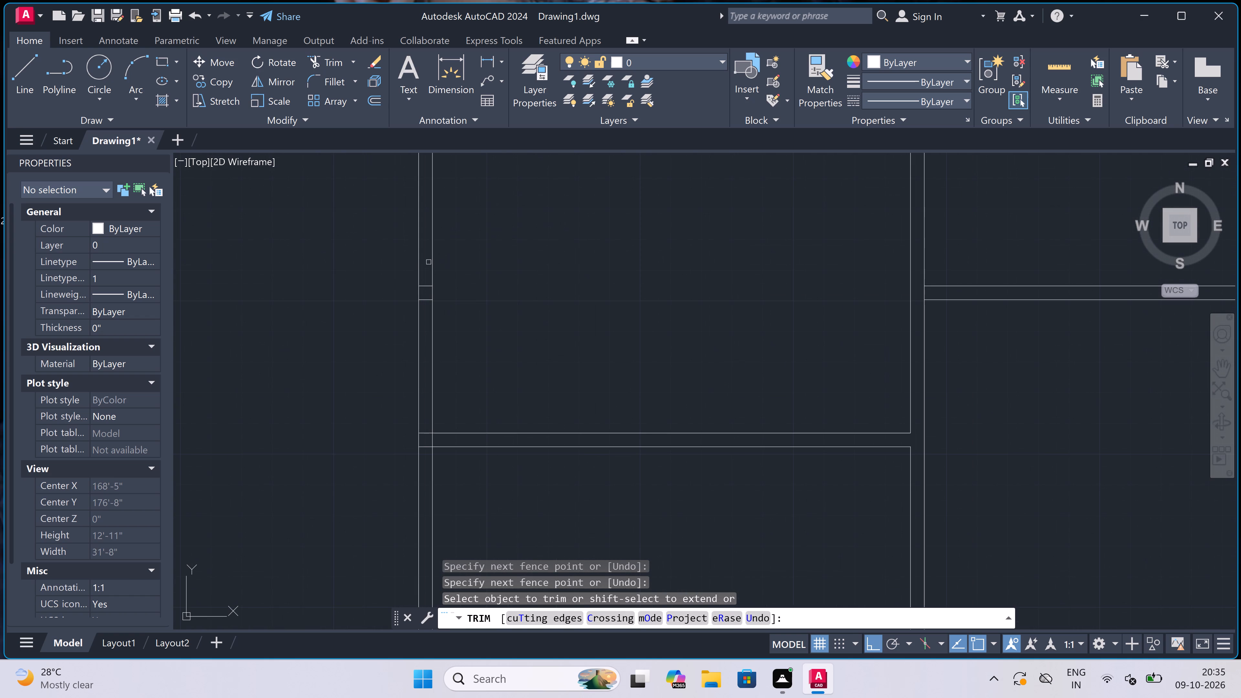
left_click(429, 263)
scroll(426, 502, "up", 2)
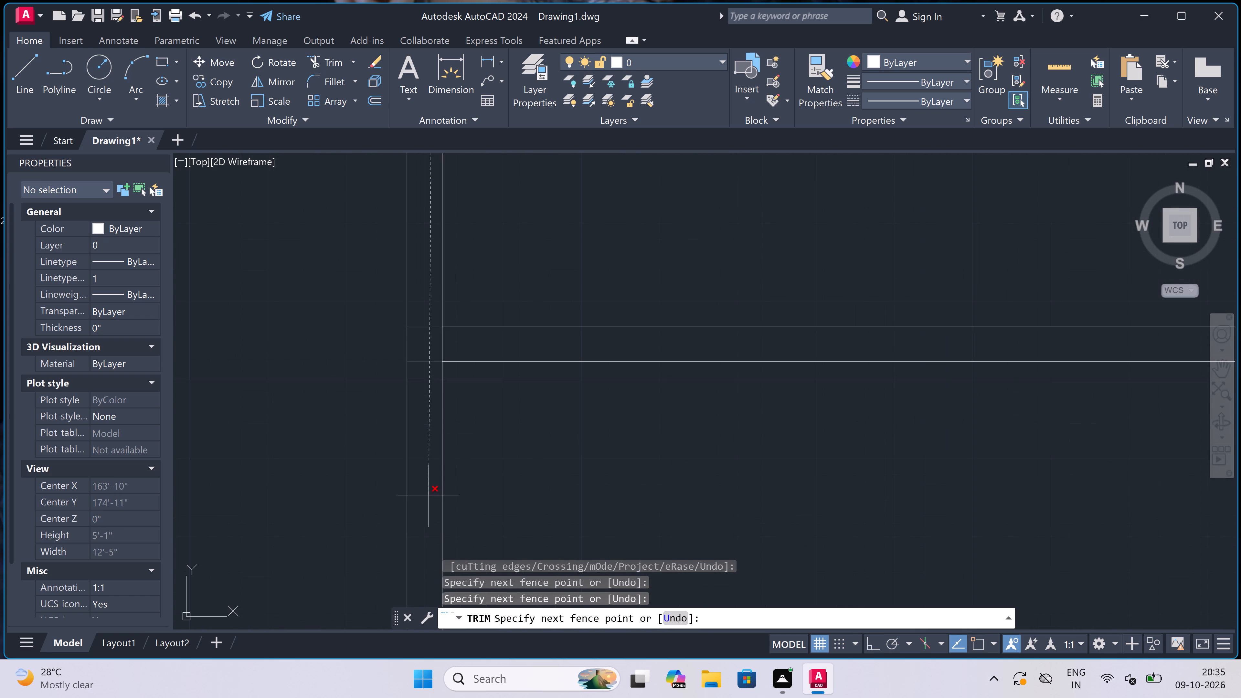
left_click(432, 473)
scroll(450, 370, "up", 1)
left_click(426, 337)
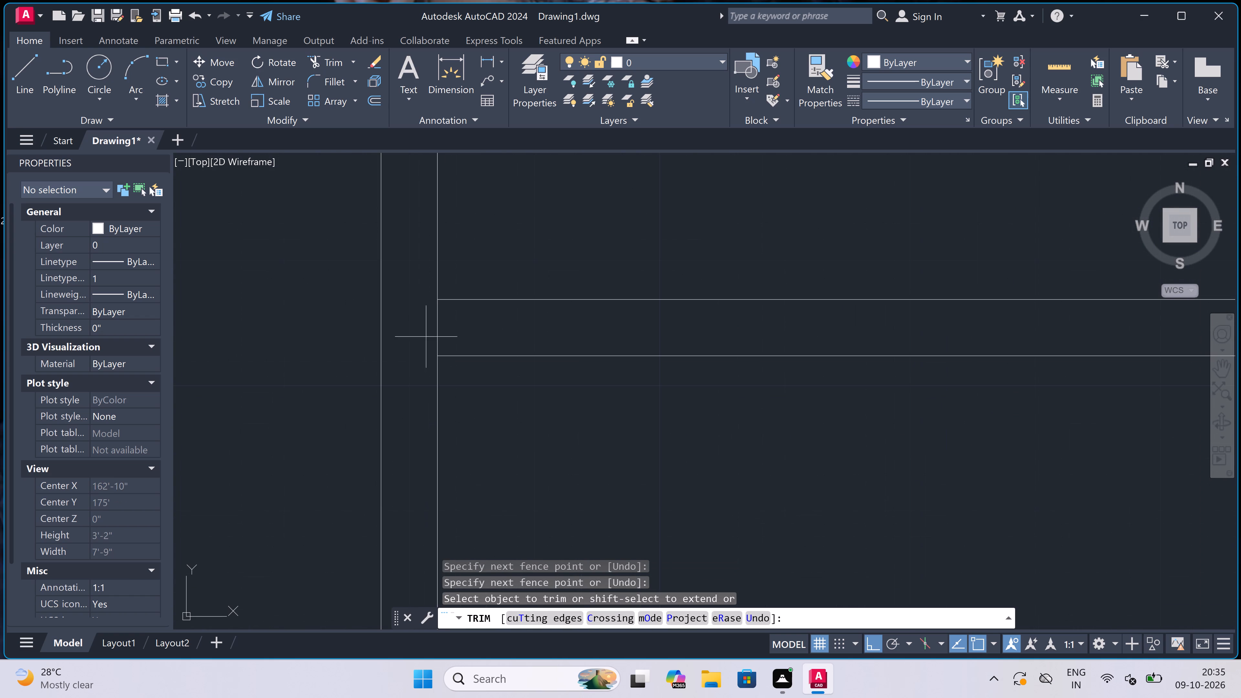
left_click(462, 334)
Trim the overlapping inner wall lines at the plan's top-left corner.
scroll(462, 334, "down", 8)
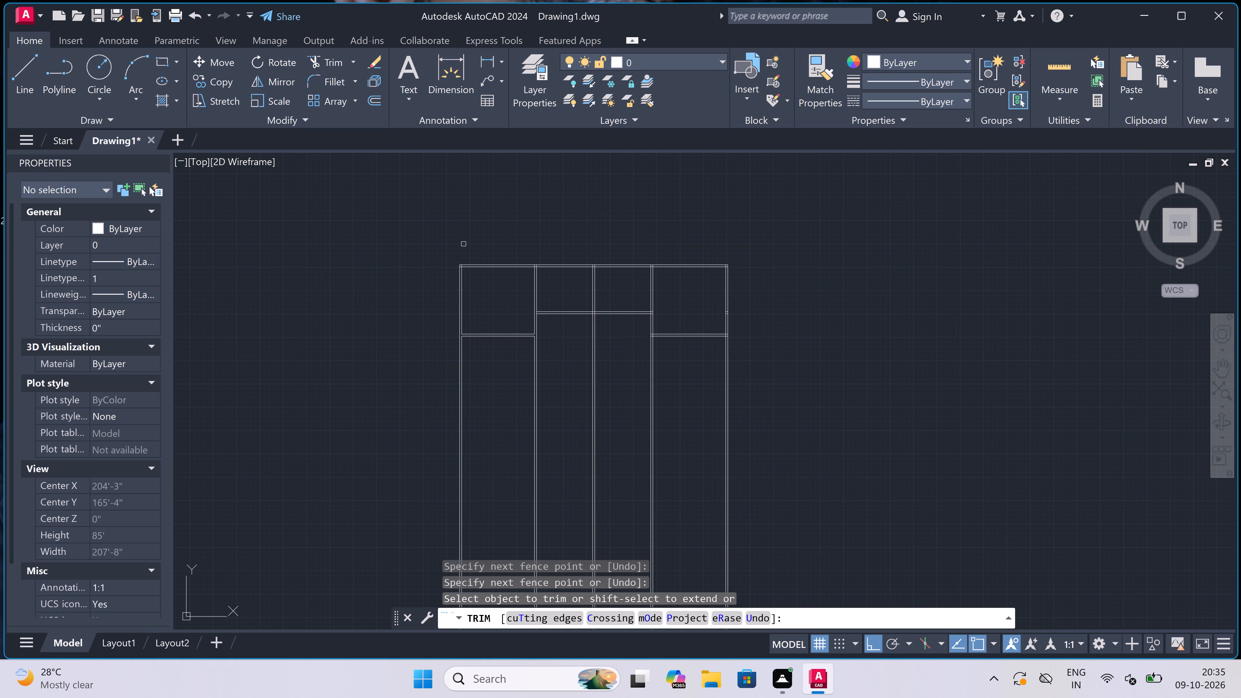
scroll(458, 276, "up", 4)
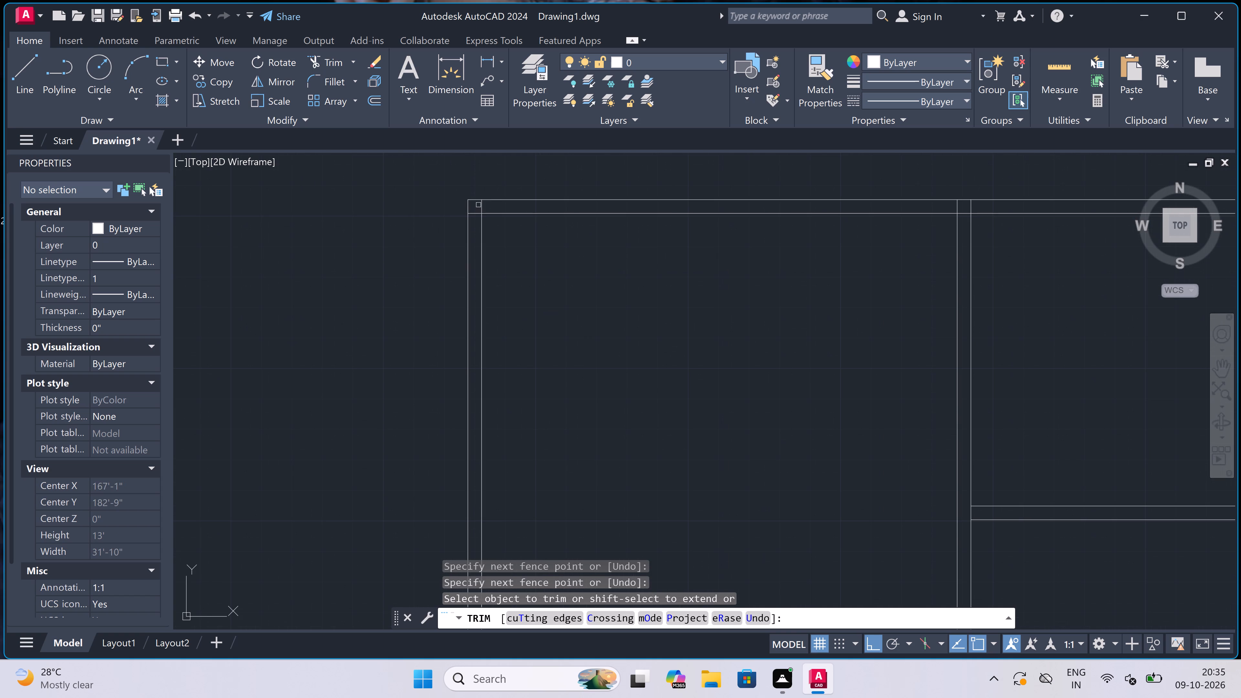
scroll(478, 205, "up", 3)
left_click(479, 206)
left_click(505, 208)
left_click(483, 216)
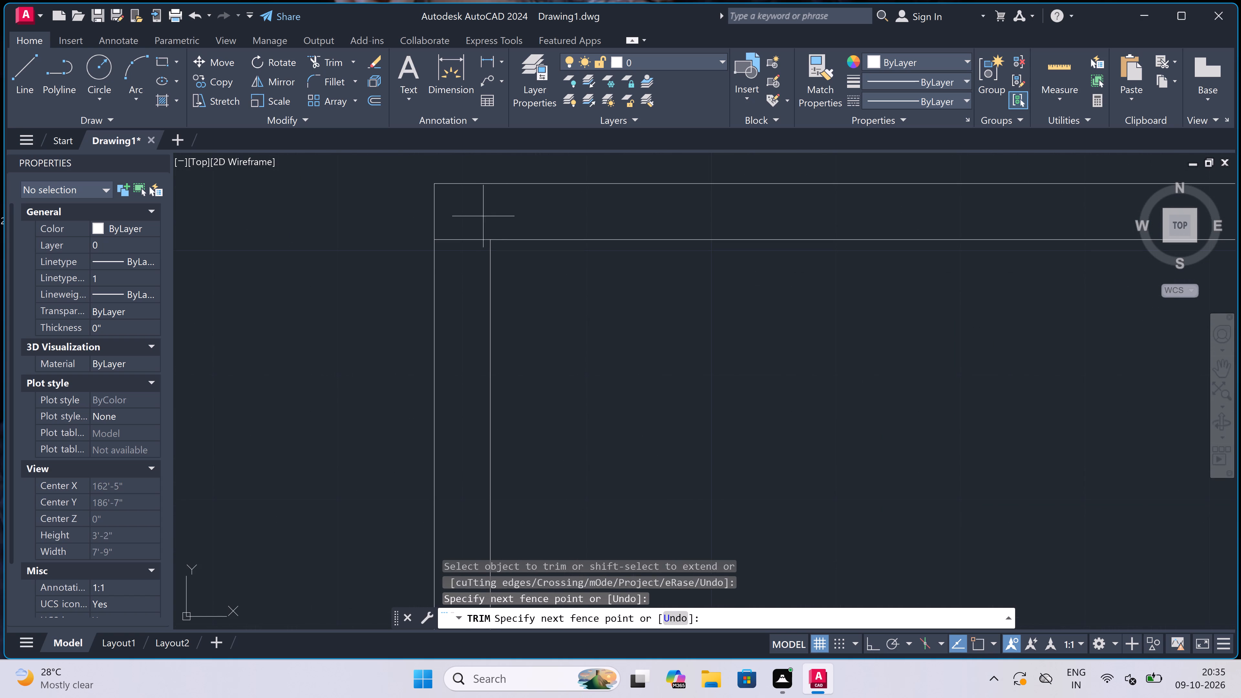
left_click(462, 268)
scroll(466, 253, "down", 6)
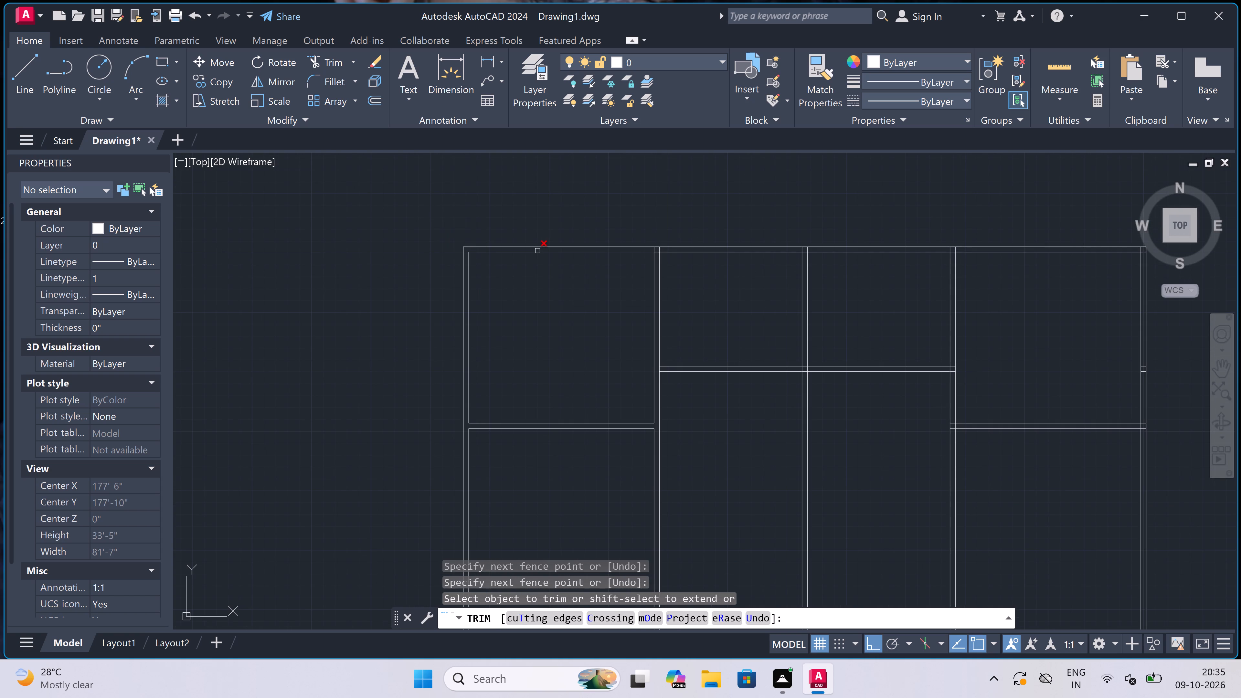
Trim the overlapping lines where the first vertical partition wall meets the top outer wall, leaving an open T-junction.
scroll(652, 249, "up", 4)
scroll(711, 254, "up", 2)
left_click(710, 254)
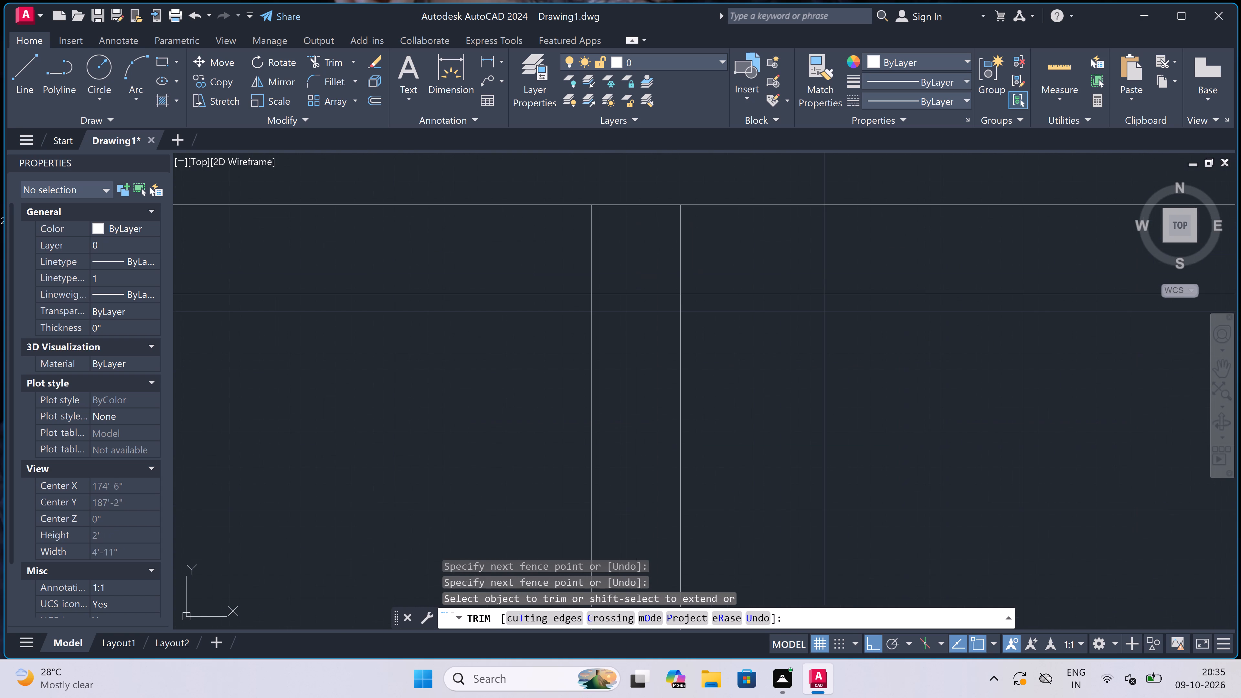
left_click(579, 255)
left_click(610, 255)
left_click(628, 317)
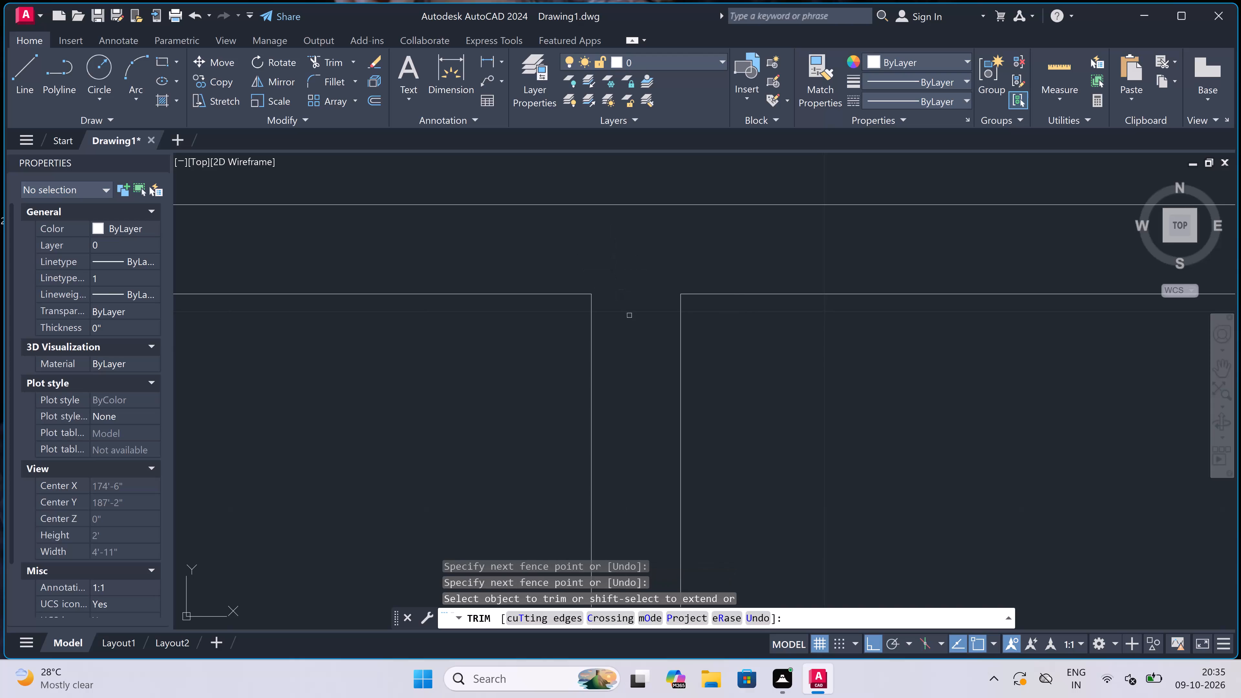
scroll(627, 263, "down", 8)
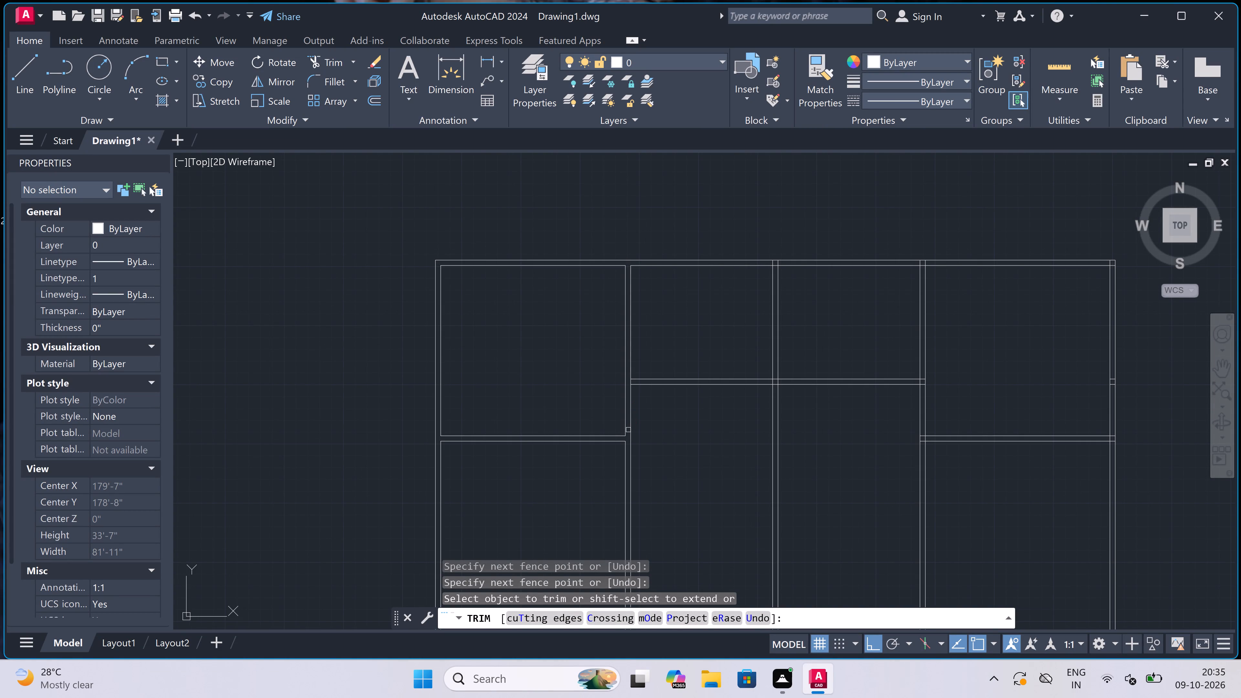
scroll(468, 455, "down", 1)
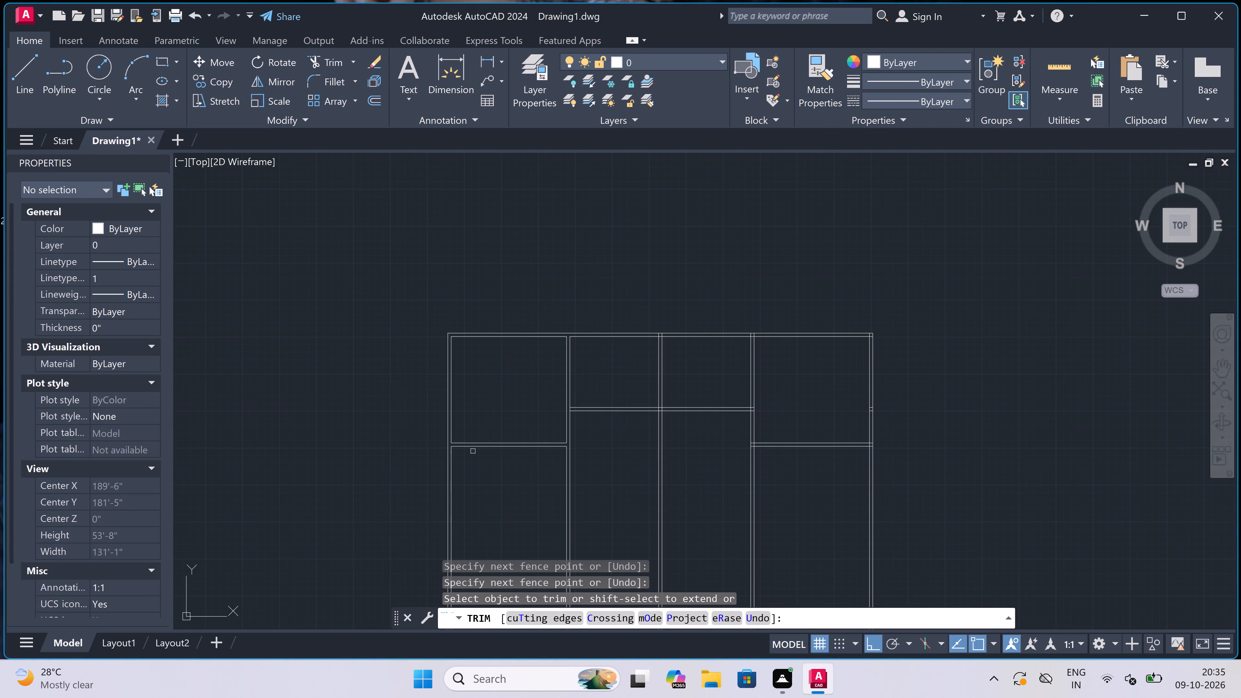
Trim the overlapping lines where the second vertical partition wall crosses the upper horizontal wall, leaving an open cross junction.
scroll(669, 411, "up", 3)
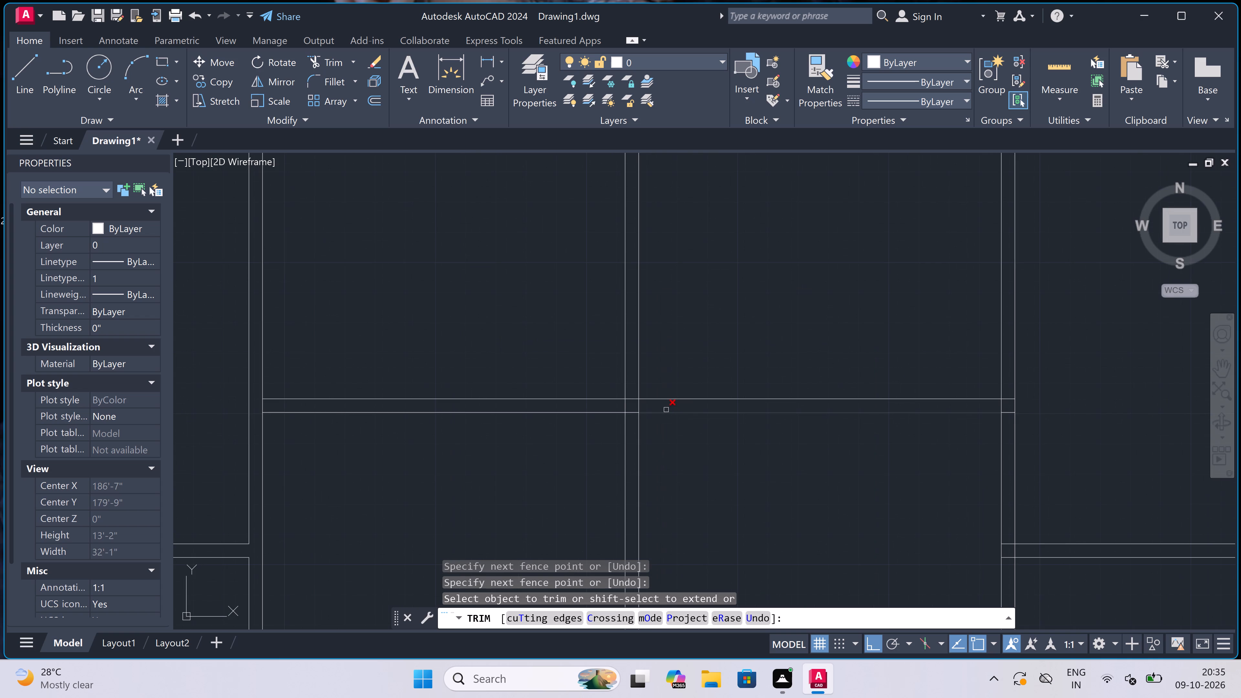
scroll(611, 402, "up", 2)
left_click(612, 403)
left_click(717, 407)
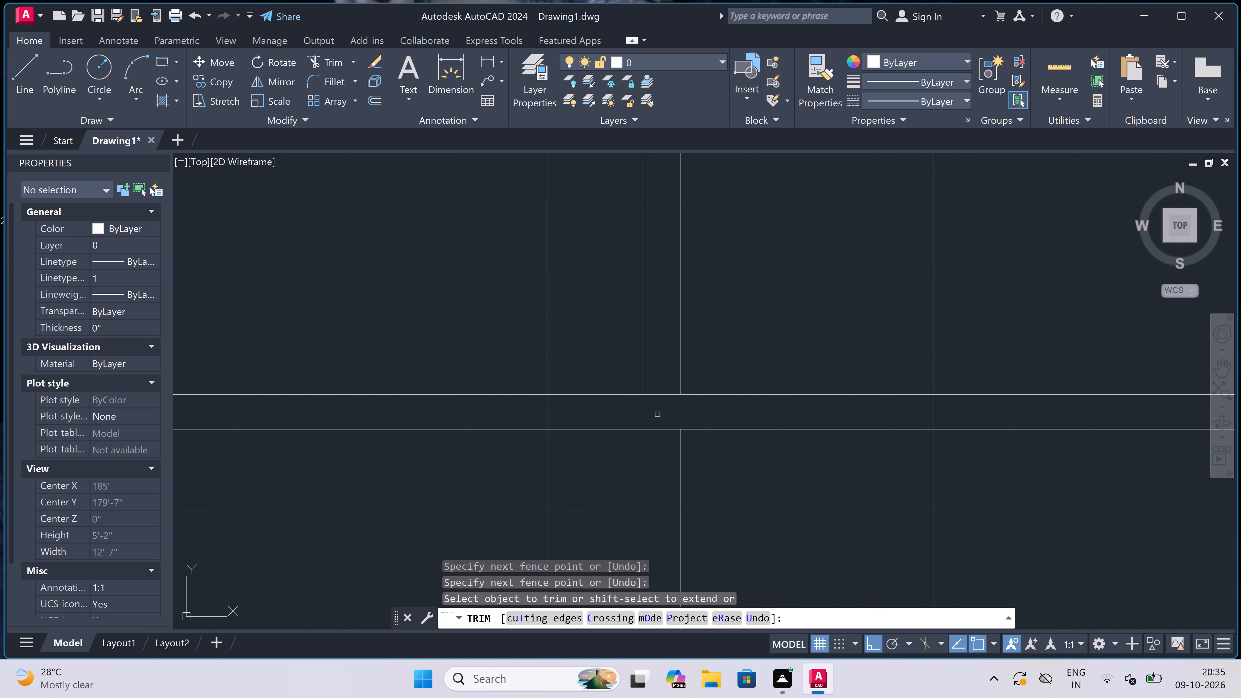
left_click(657, 449)
left_click(662, 347)
Trim the overlapping lines where the second vertical partition wall meets the top outer wall, leaving an open T-junction.
scroll(662, 349, "down", 3)
scroll(640, 343, "up", 1)
scroll(640, 343, "down", 2)
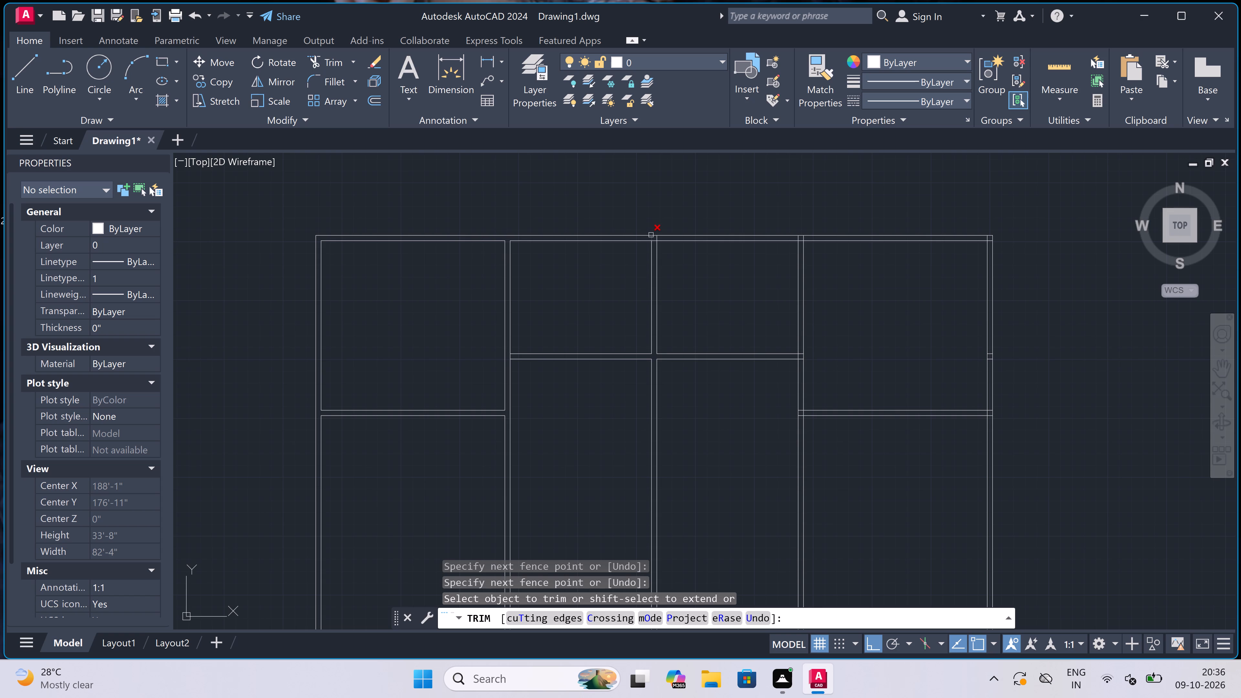
scroll(652, 236, "up", 4)
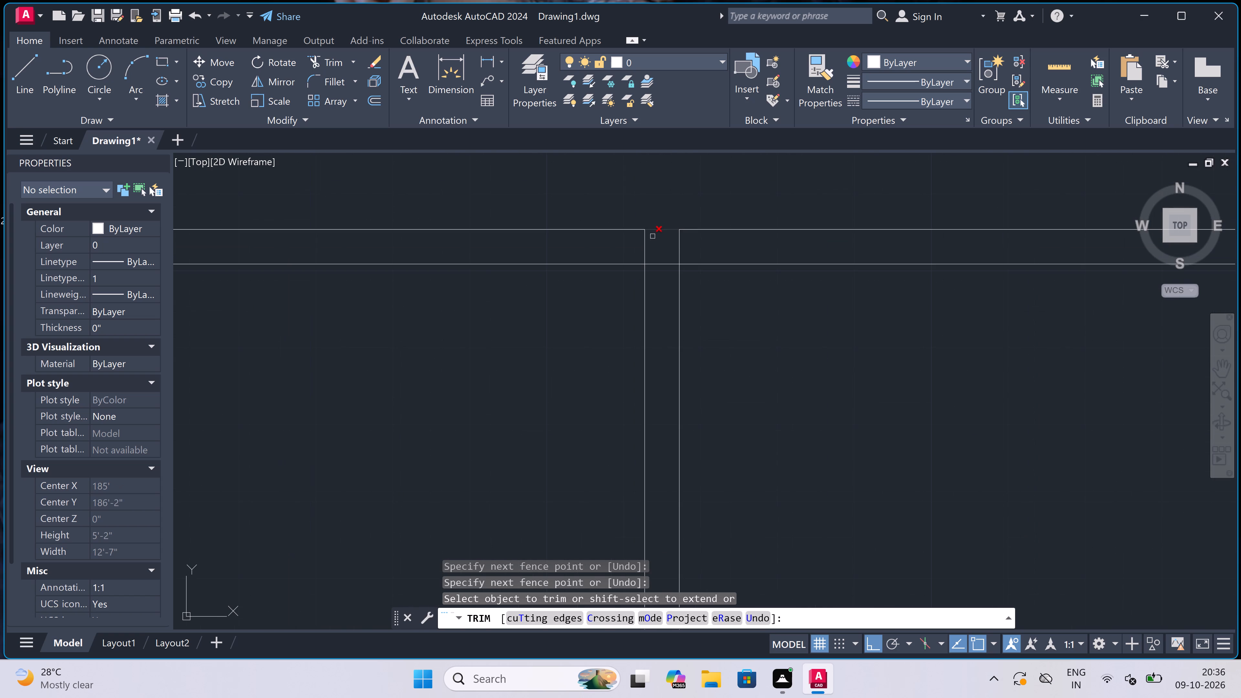
scroll(690, 258, "up", 1)
left_click_drag(689, 235, 684, 238)
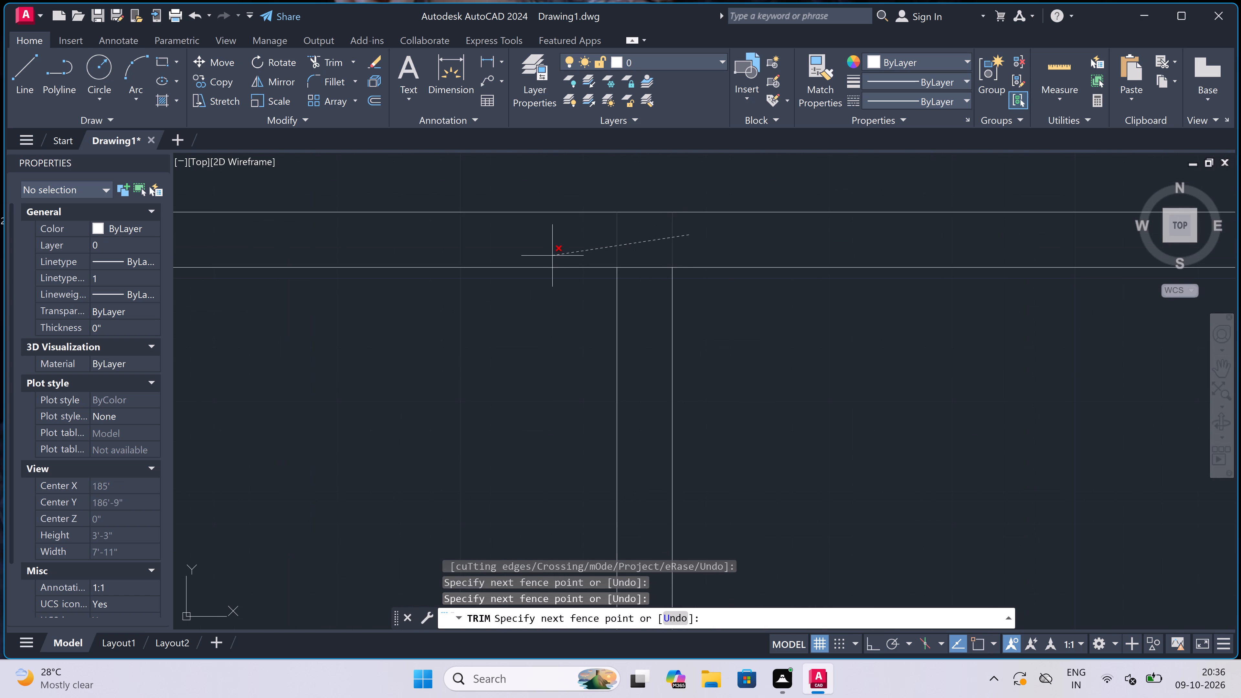
left_click_drag(554, 255, 559, 253)
left_click(610, 255)
left_click(656, 278)
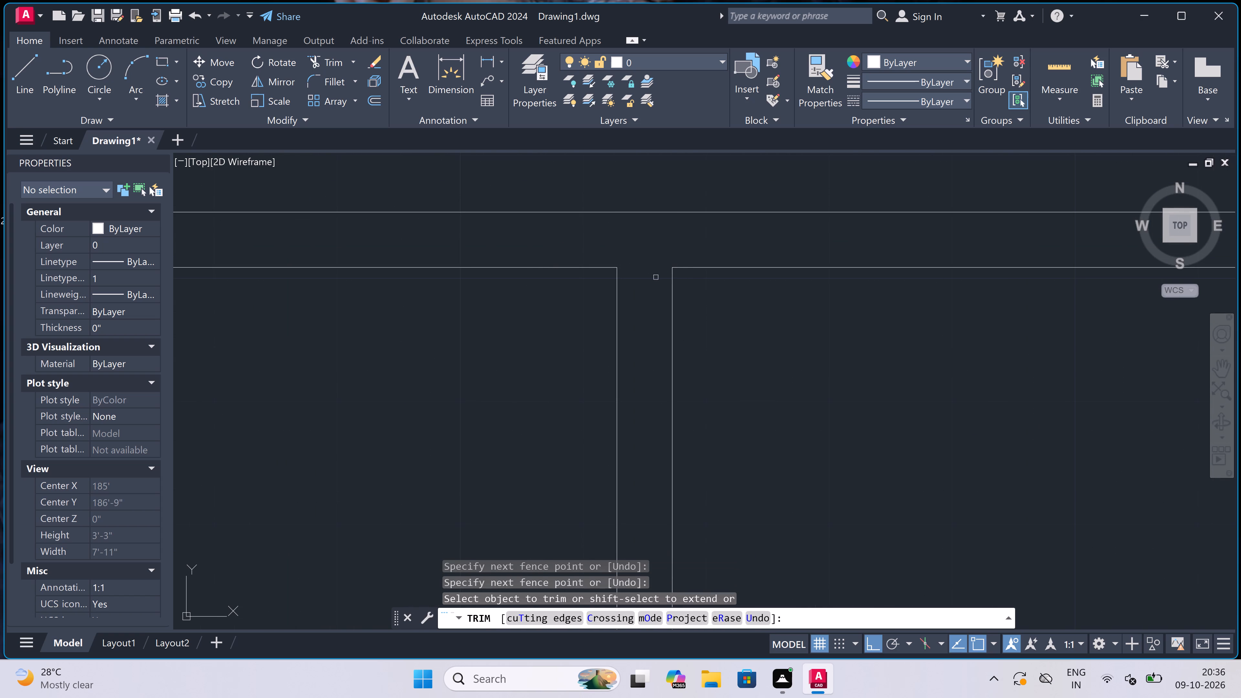
Trim the overlapping lines where the third vertical partition wall meets the top outer wall, leaving an open T-junction.
scroll(638, 269, "down", 7)
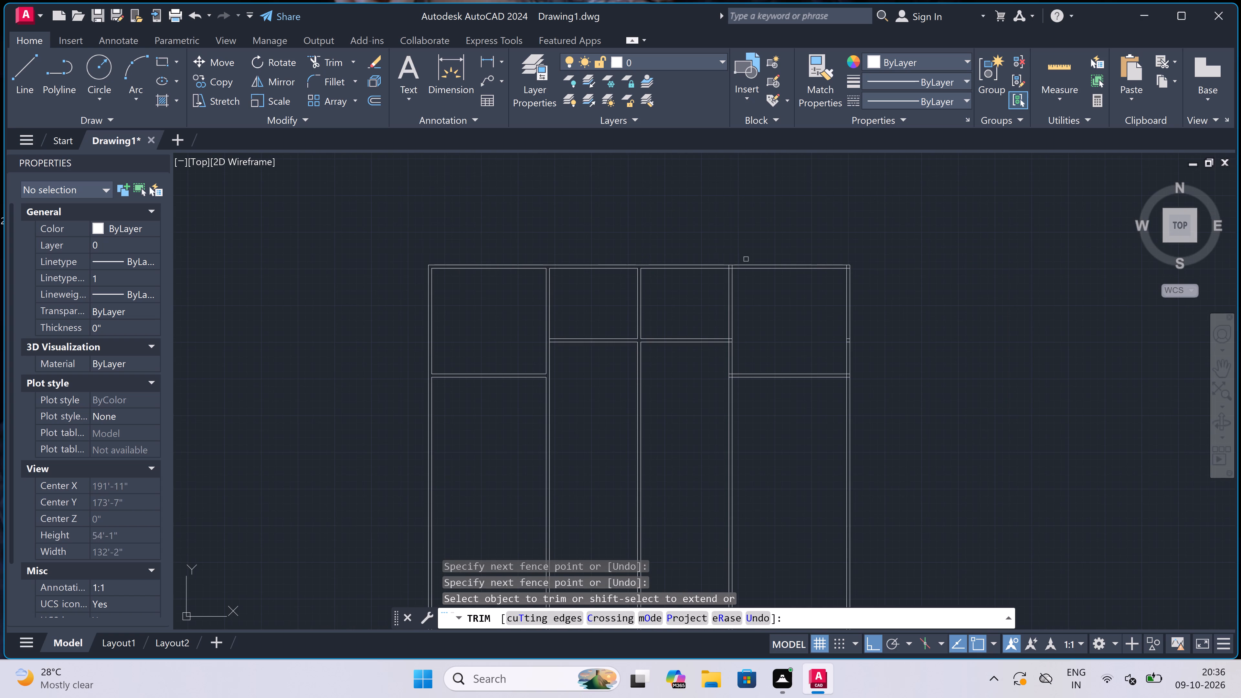
scroll(731, 267, "up", 3)
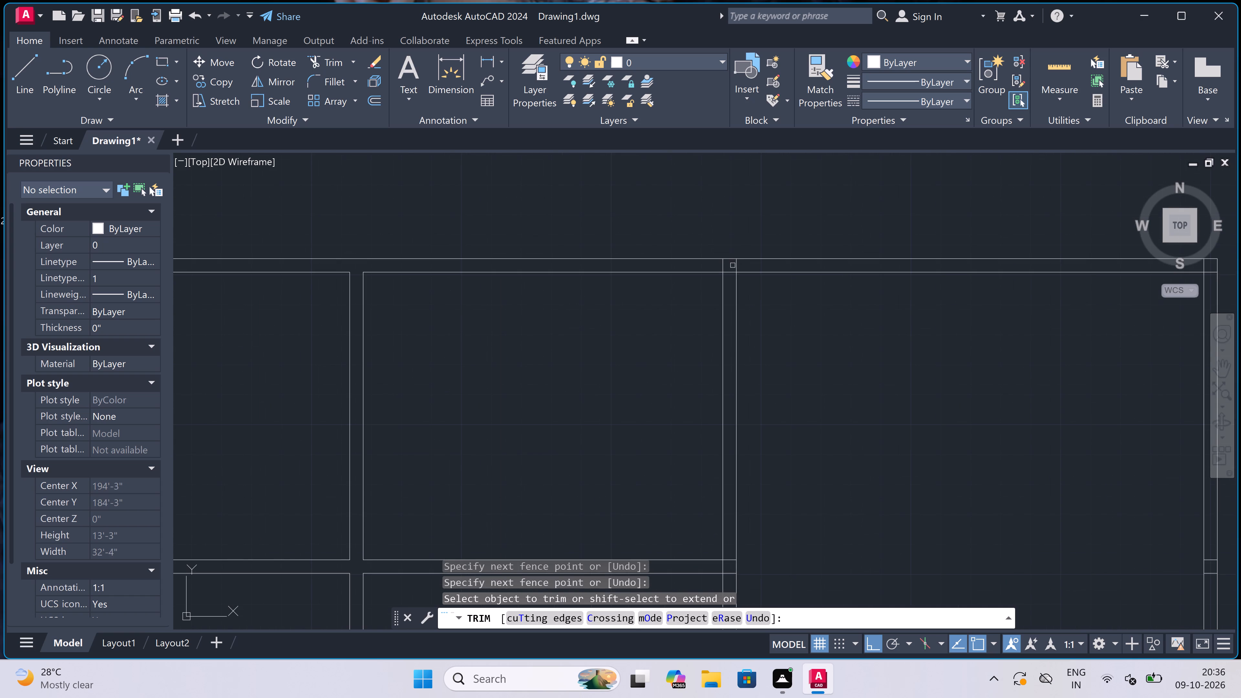
scroll(745, 258, "up", 4)
left_click(737, 288)
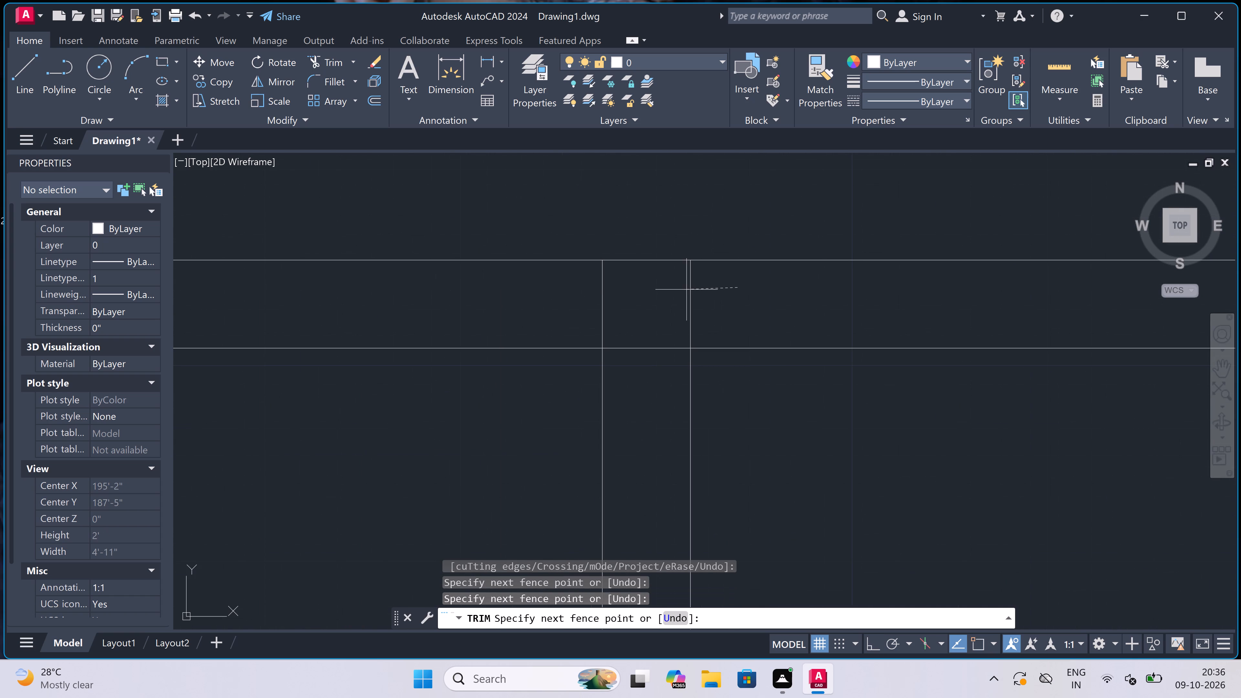
left_click(576, 290)
left_click(635, 316)
left_click_drag(637, 391, 640, 384)
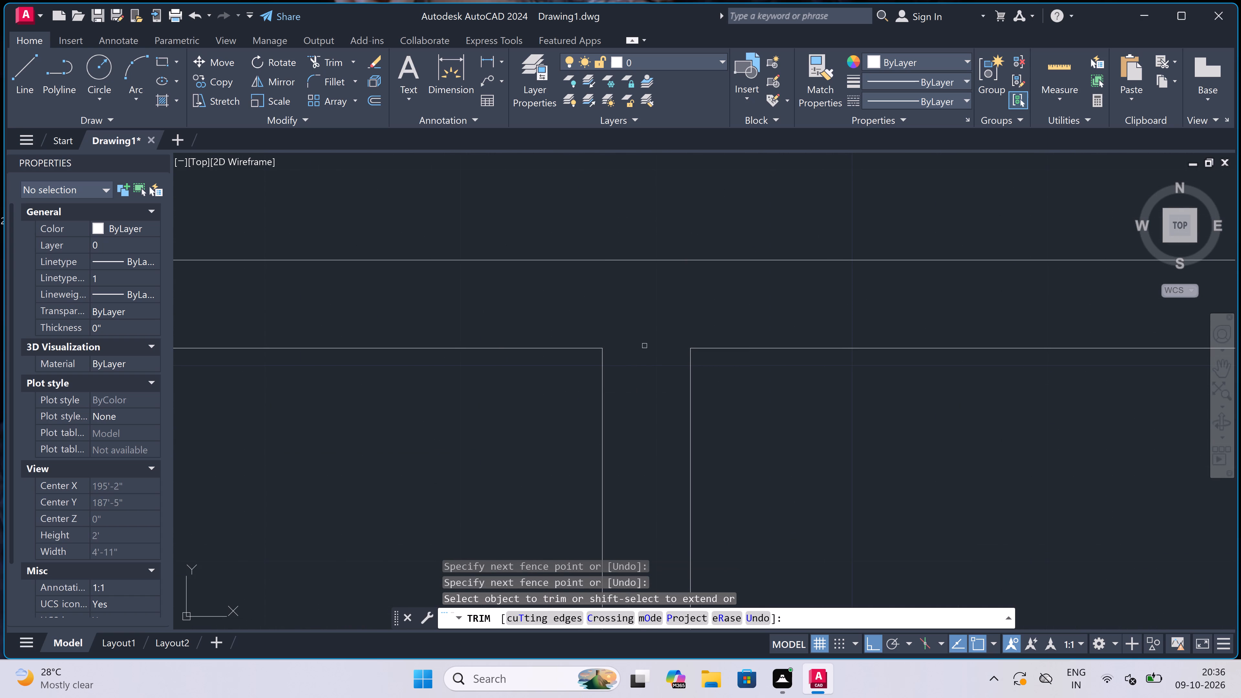
Trim the overlapping inner wall lines at the plan's top-right corner.
scroll(651, 323, "down", 8)
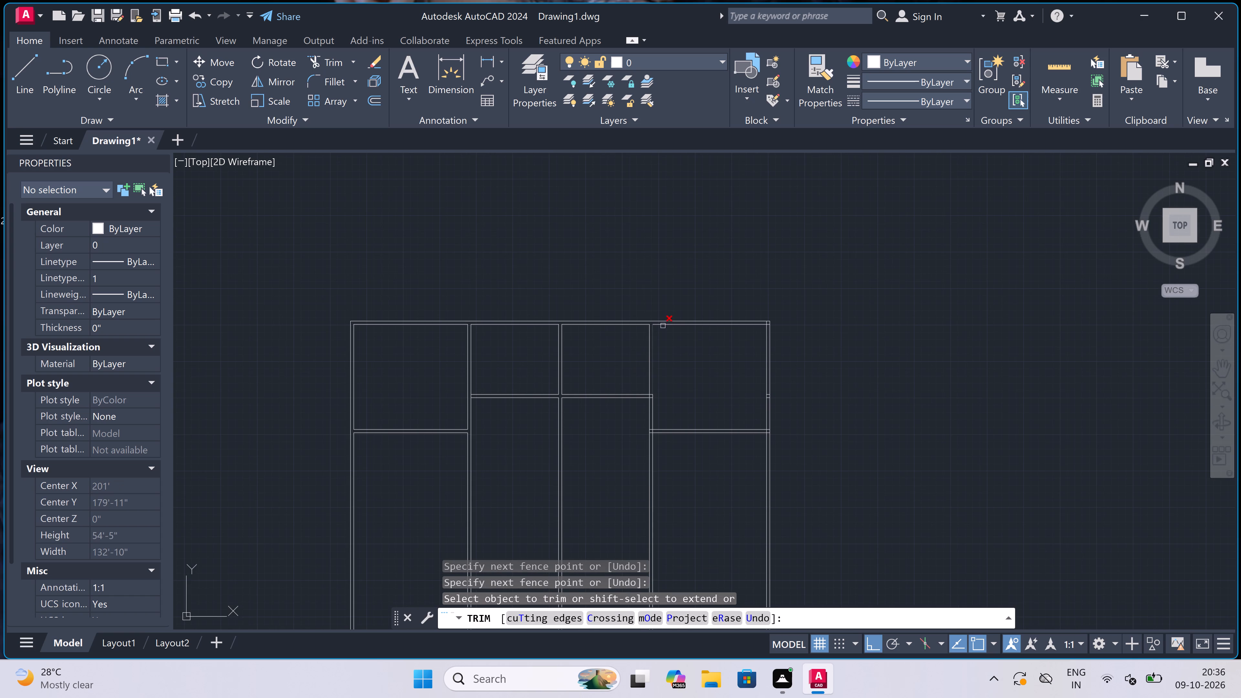
scroll(764, 333, "up", 3)
scroll(778, 288, "up", 3)
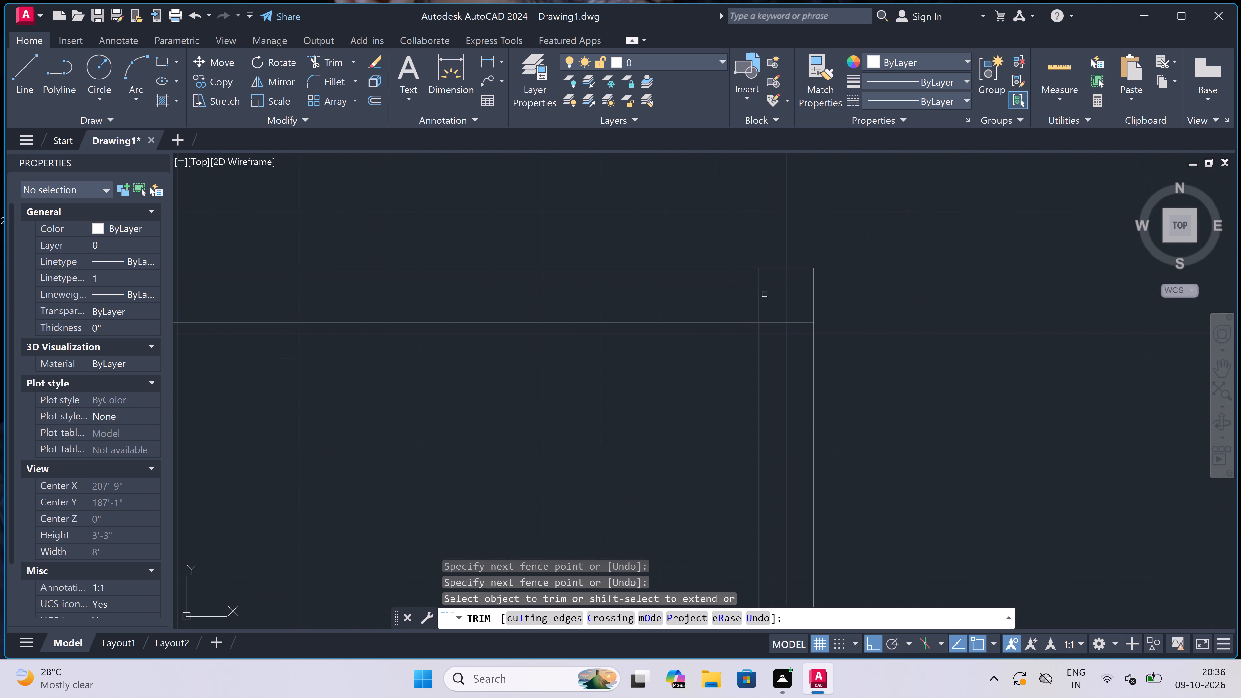
left_click_drag(749, 296, 753, 298)
left_click(788, 299)
left_click(788, 299)
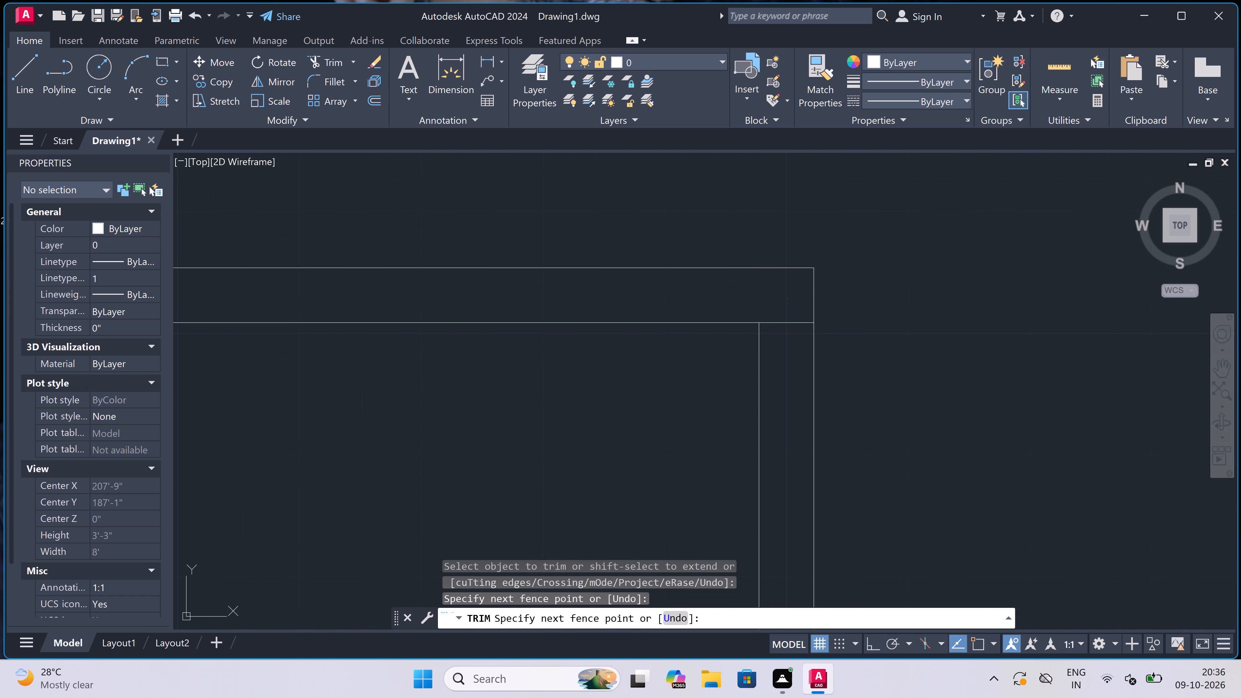
left_click(783, 411)
Trim the horizontal line pieces inside the right outer wall and open its inner line at the lower horizontal wall's junction.
scroll(767, 291, "down", 6)
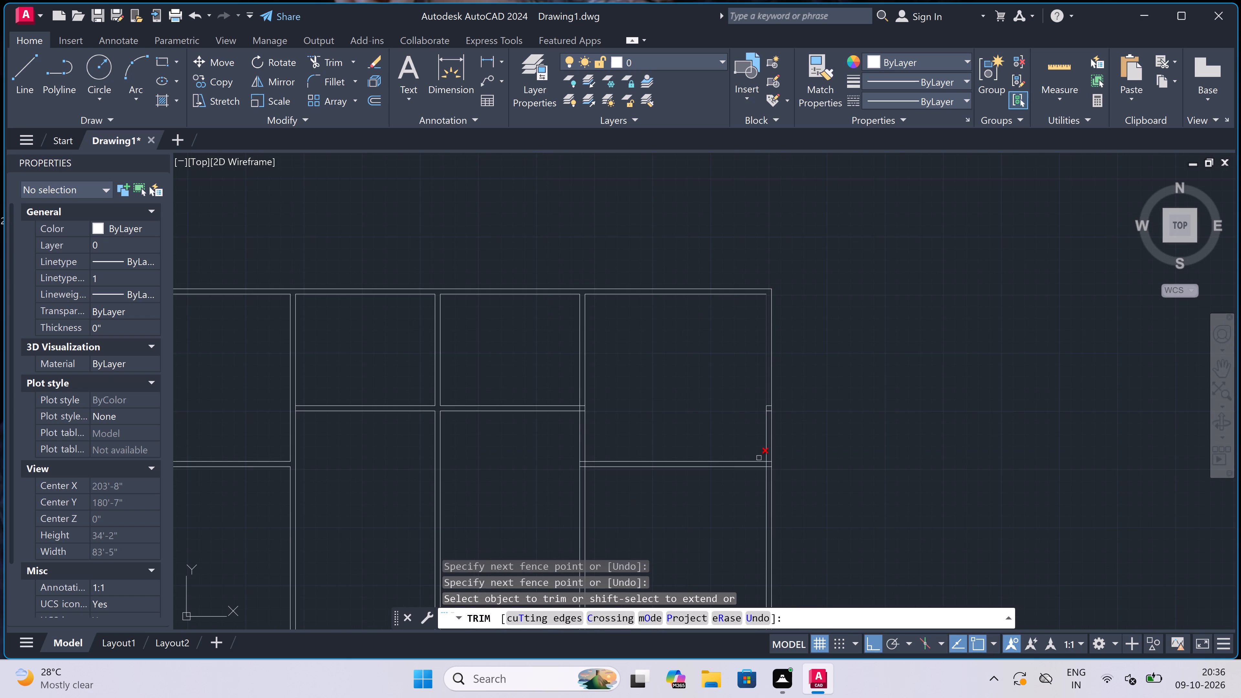
scroll(761, 456, "up", 3)
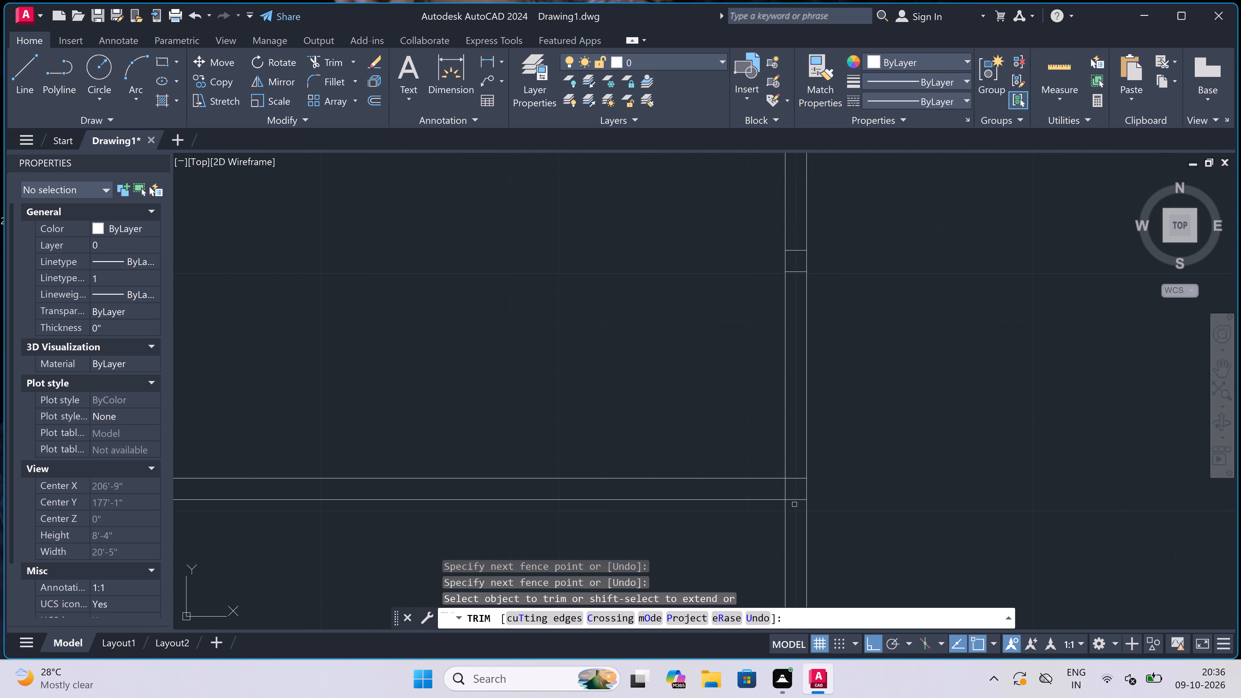
left_click(794, 505)
left_click(797, 227)
scroll(797, 227, "down", 3)
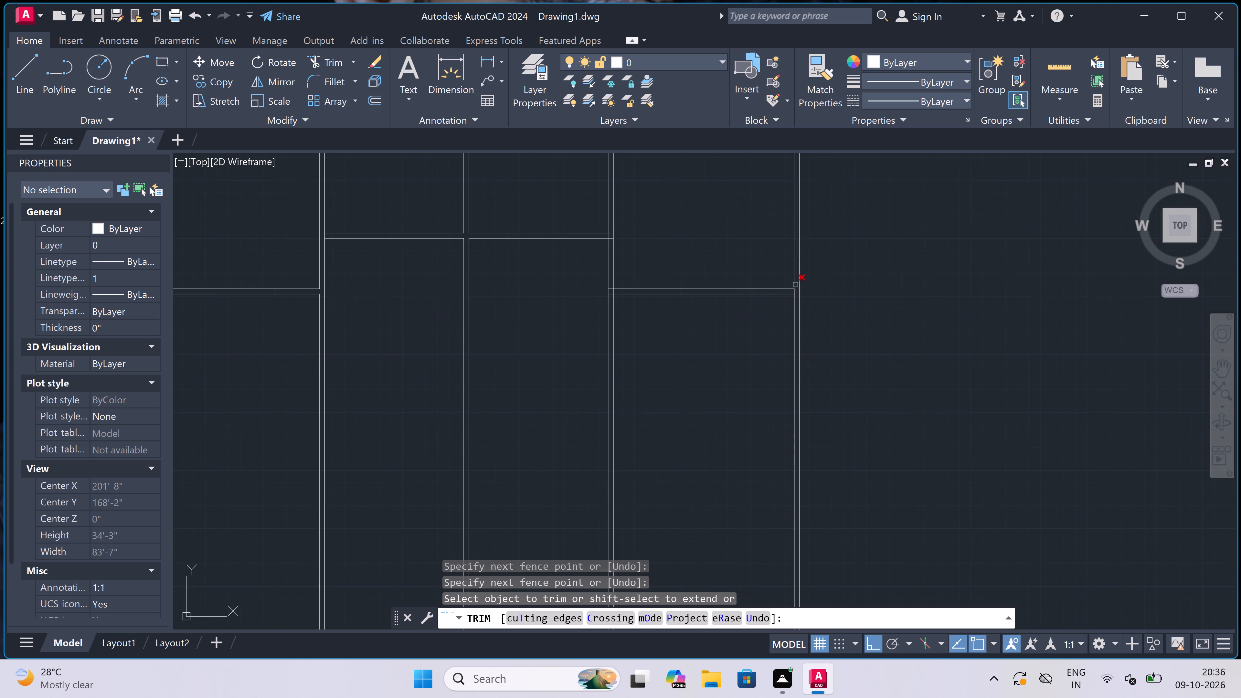
scroll(794, 304, "up", 2)
scroll(793, 256, "up", 3)
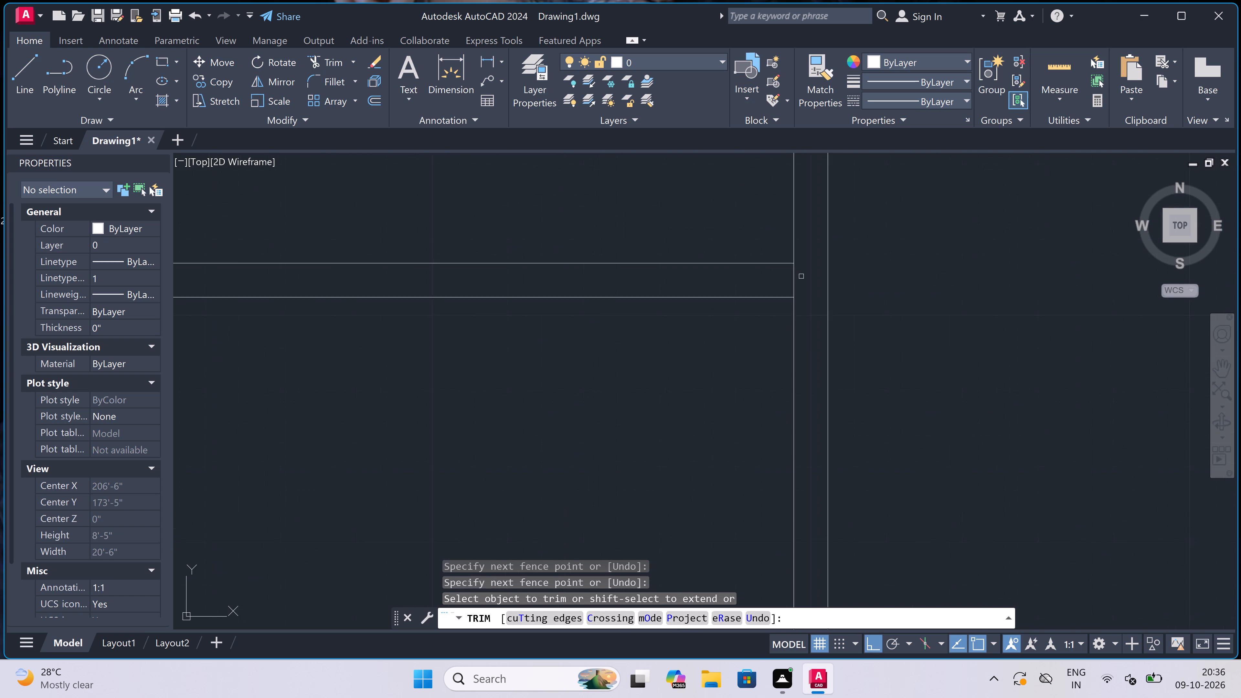
scroll(801, 276, "up", 1)
left_click(801, 276)
left_click(740, 285)
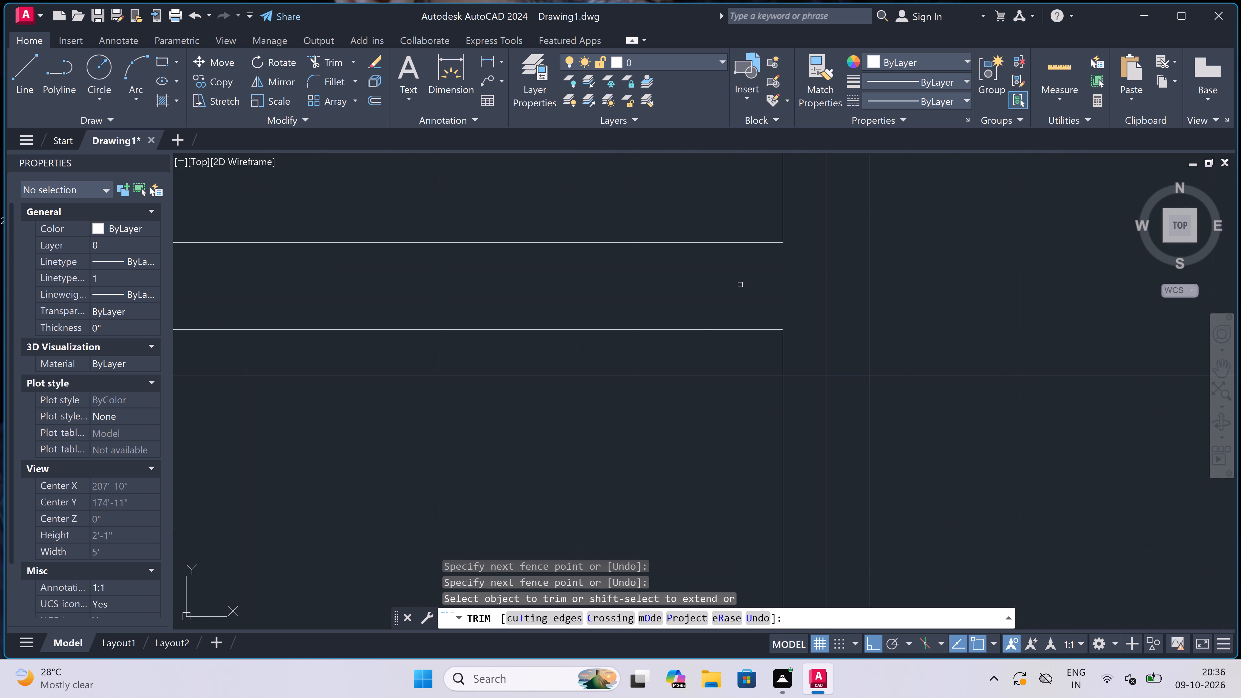
Trim the horizontal line pieces inside the third partition wall and open its right line at the rightmost room's horizontal wall.
scroll(740, 285, "down", 5)
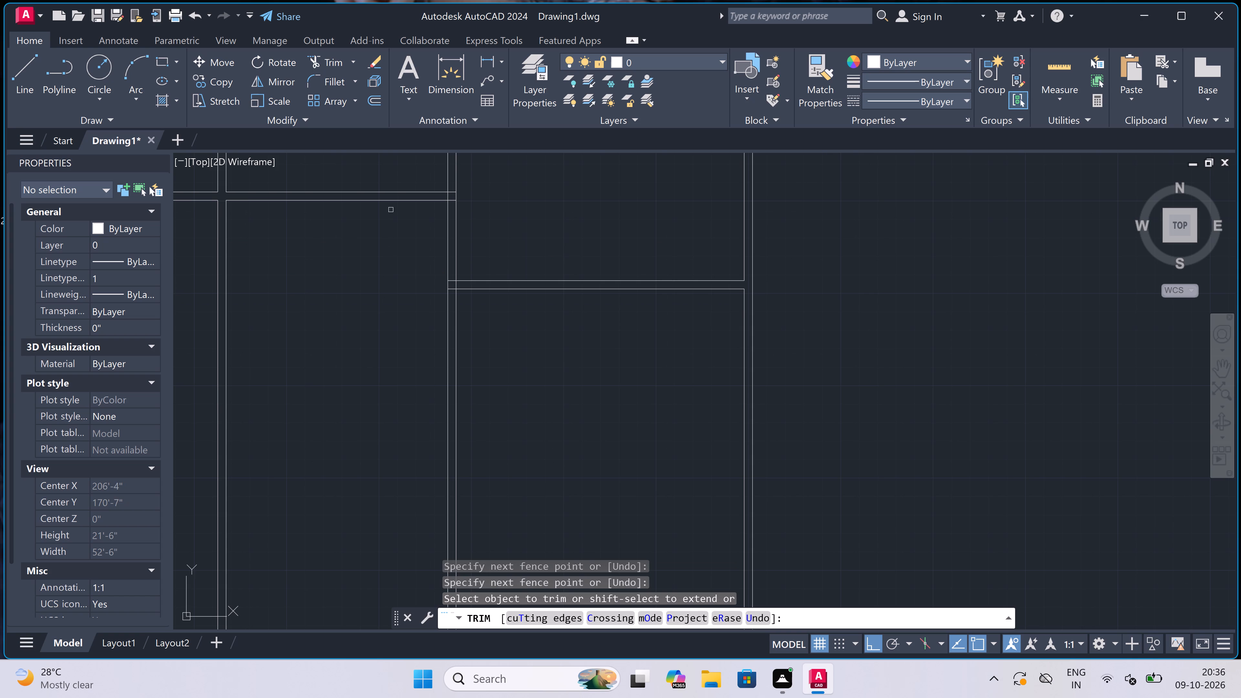
scroll(396, 194, "up", 2)
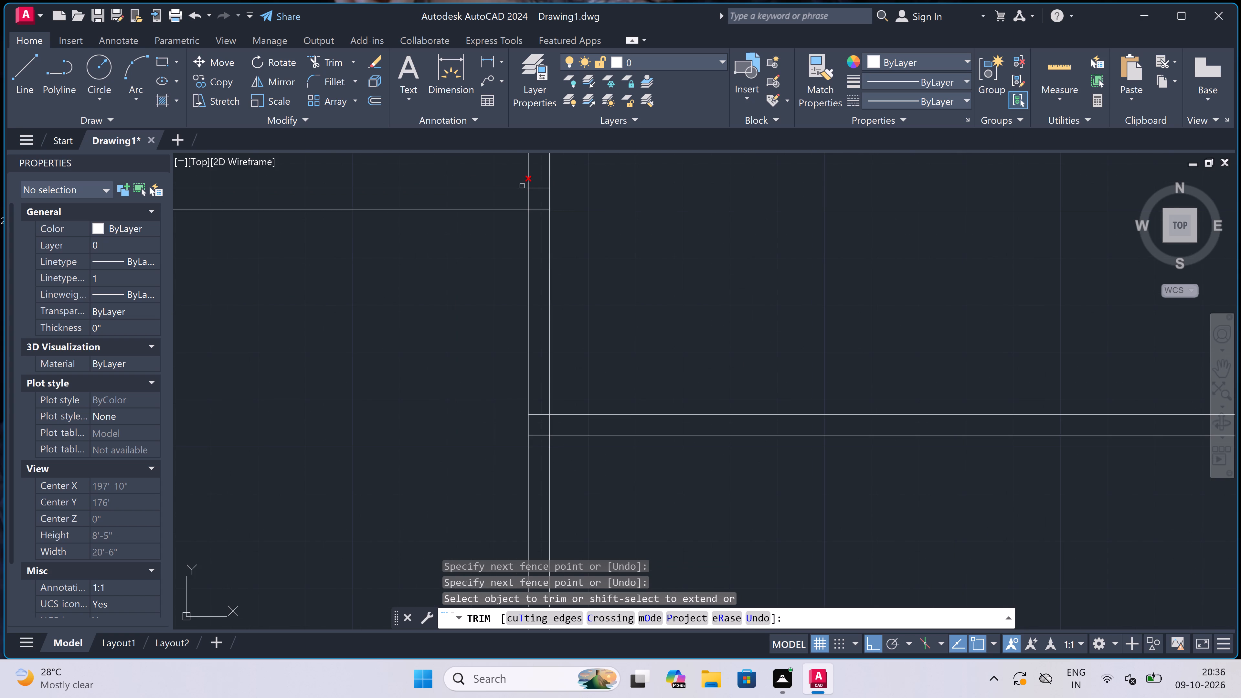
left_click(535, 180)
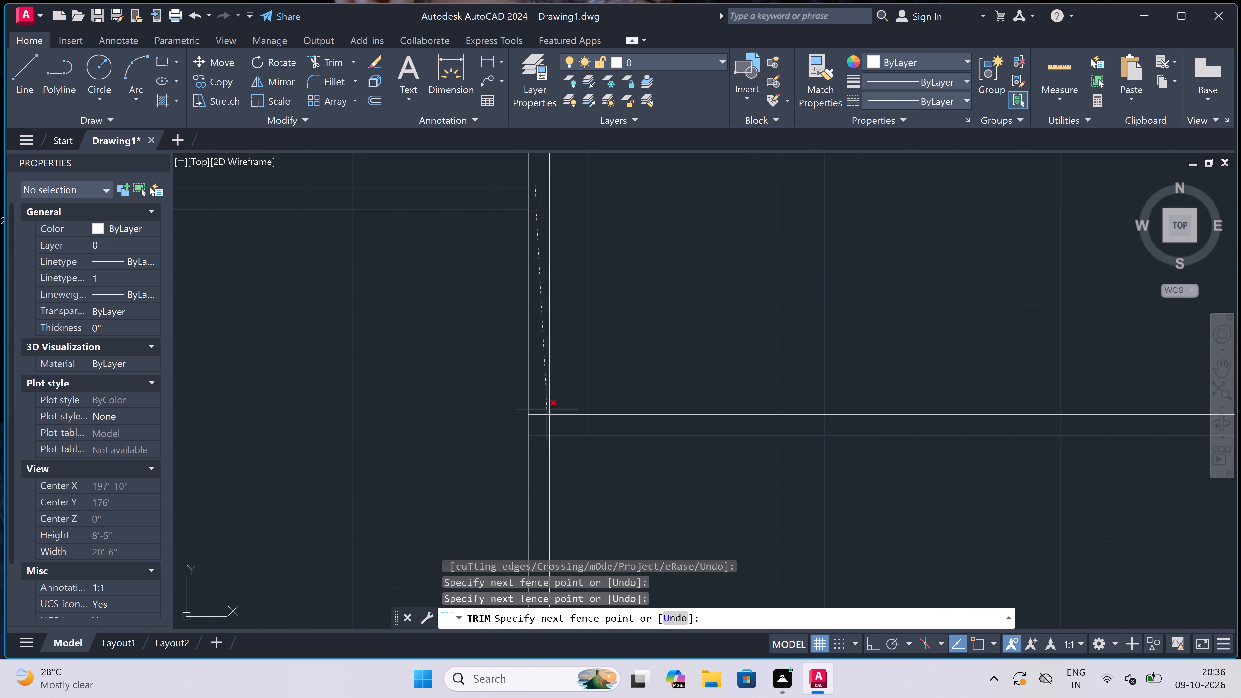
left_click(541, 456)
scroll(553, 423, "up", 3)
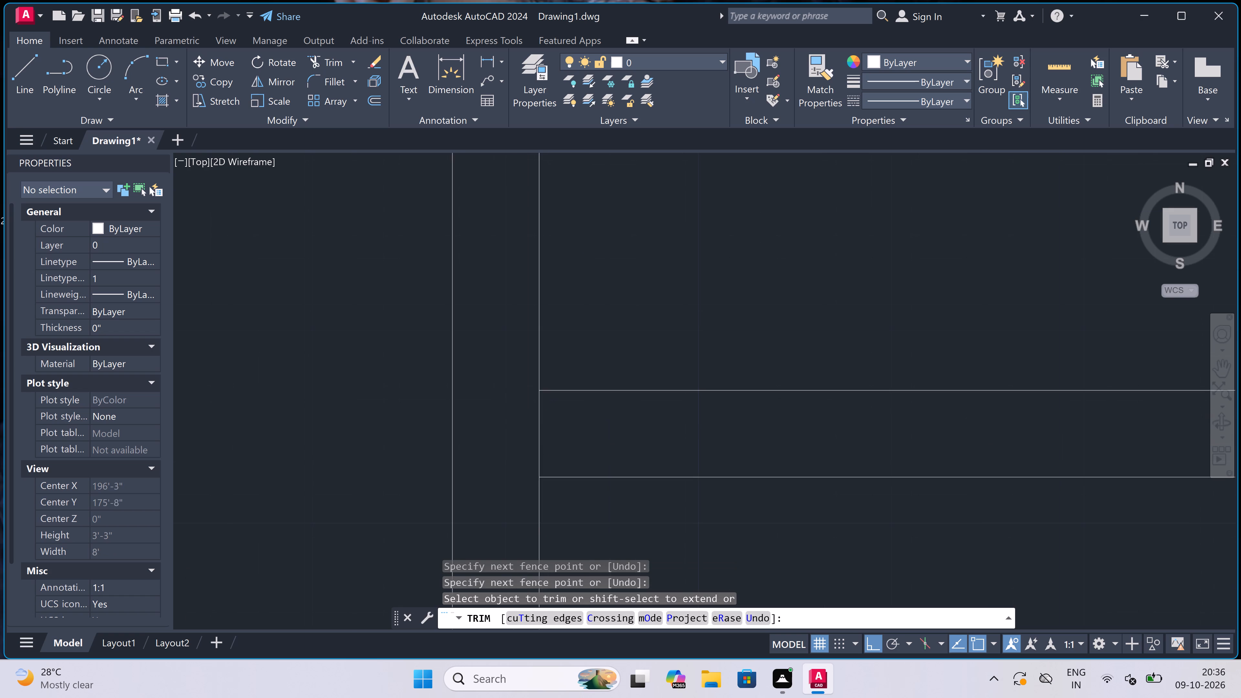
left_click(551, 423)
left_click(528, 426)
Trim the third partition wall's left line between the upper horizontal wall's two lines to open that junction.
scroll(530, 426, "down", 5)
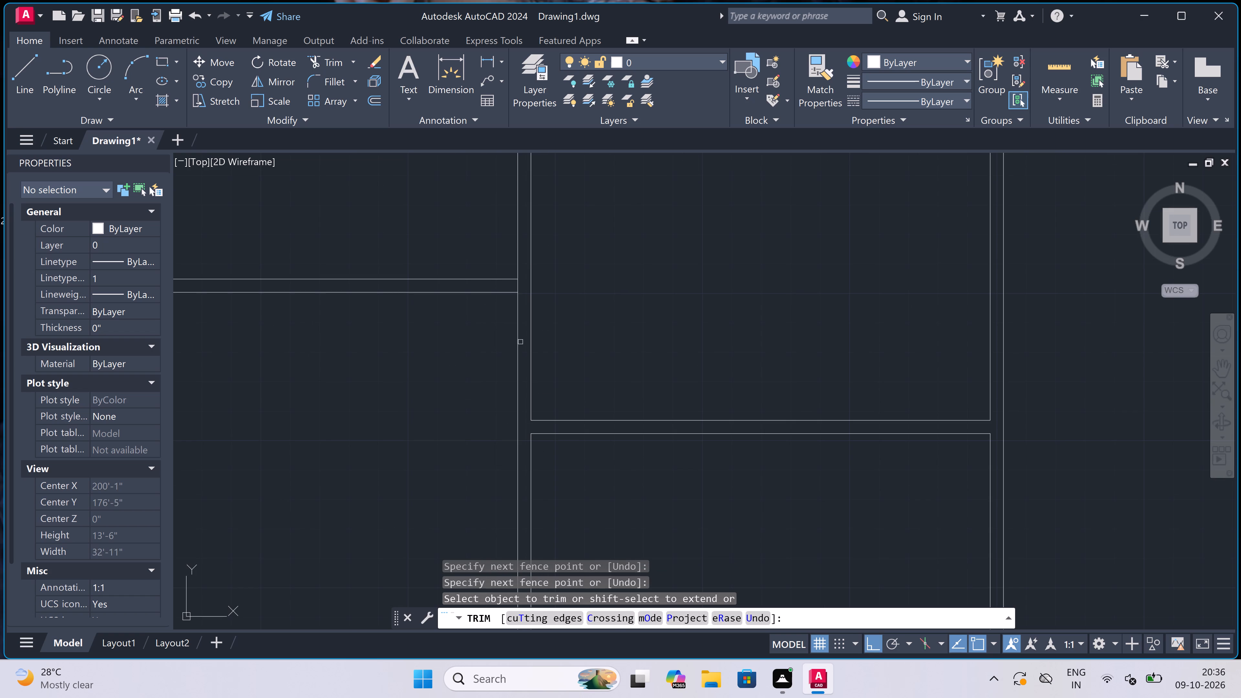
scroll(517, 282, "up", 4)
left_click_drag(515, 290, 516, 290)
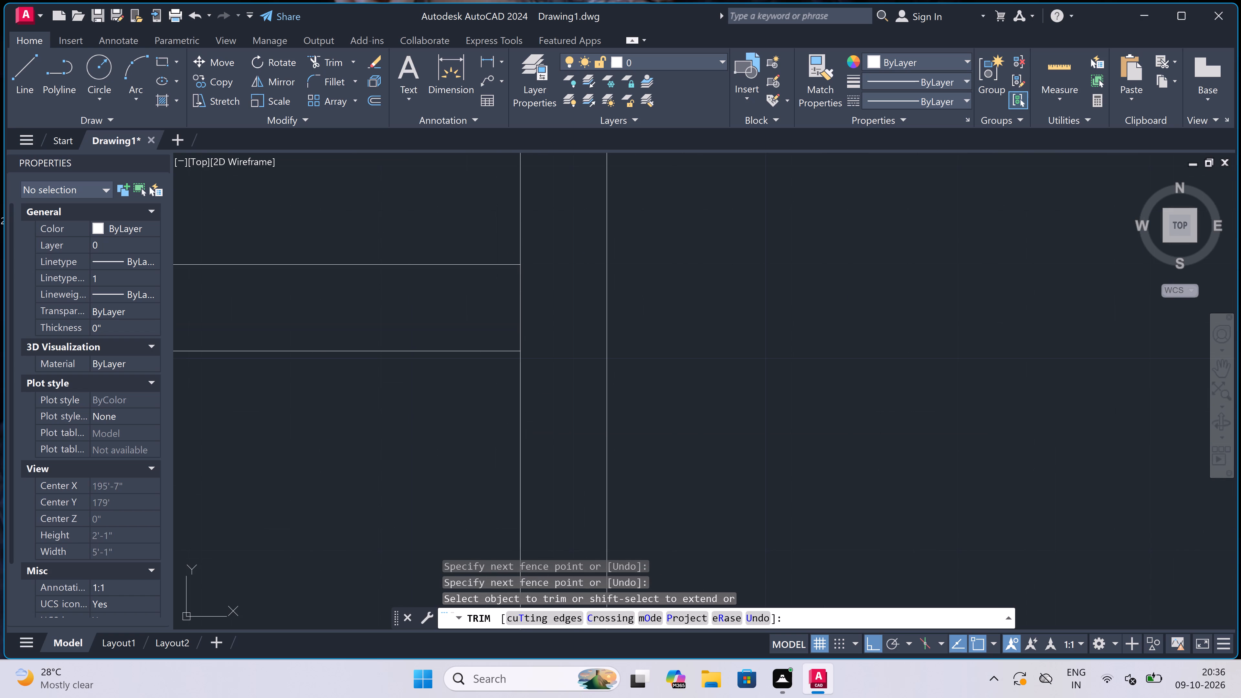
left_click_drag(516, 290, 520, 290)
left_click(558, 293)
scroll(558, 294, "down", 6)
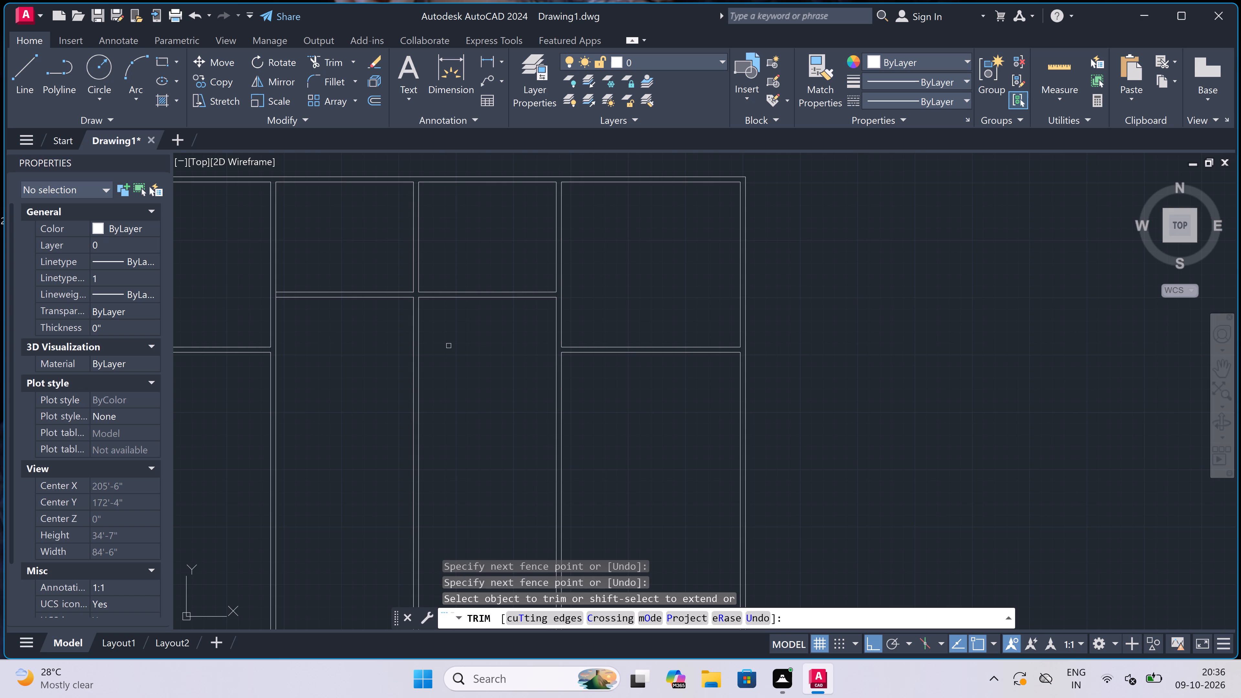
key("Escape")
Draw a short line across the third partition wall, continuing the lower face of the rightmost room's horizontal wall.
type("l")
key("space")
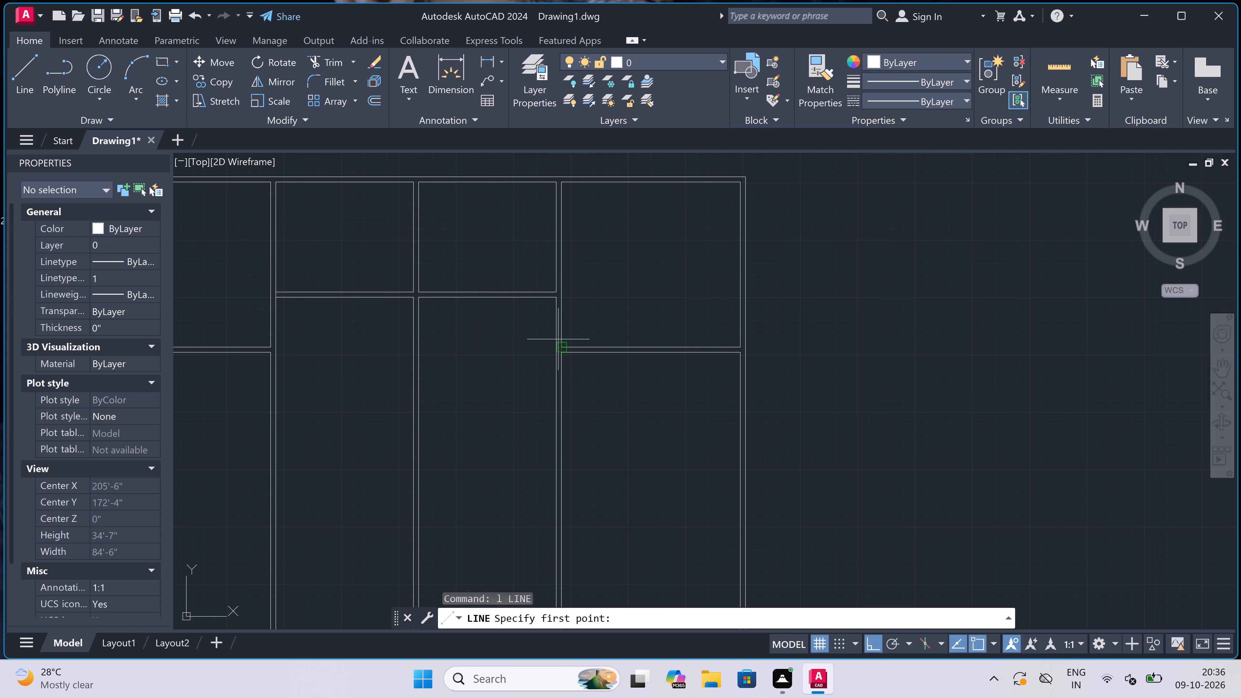
scroll(569, 336, "up", 2)
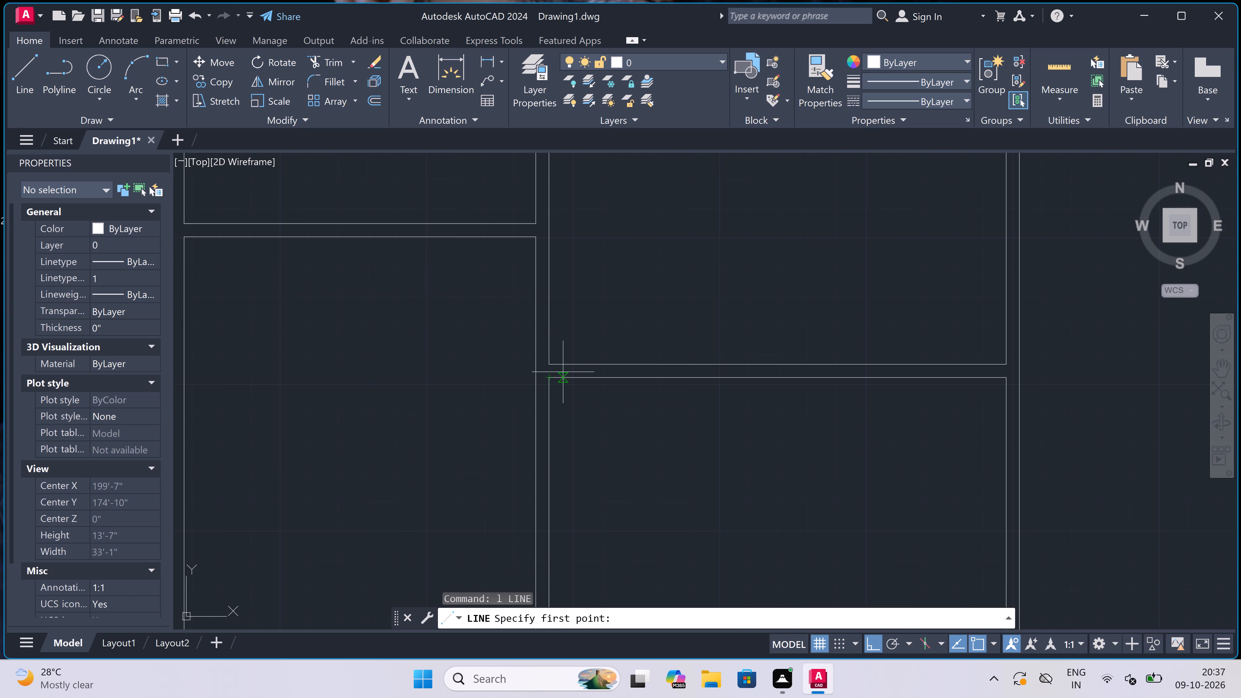
scroll(563, 372, "up", 2)
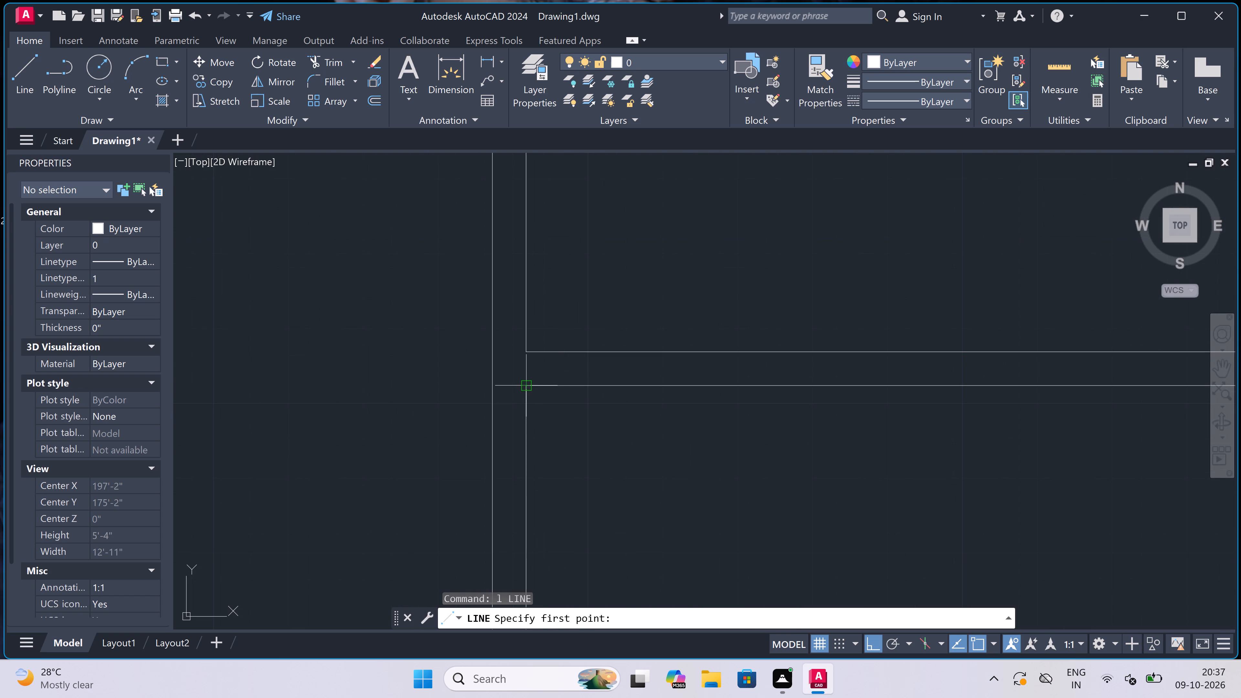
left_click(530, 387)
left_click(497, 385)
key("Escape")
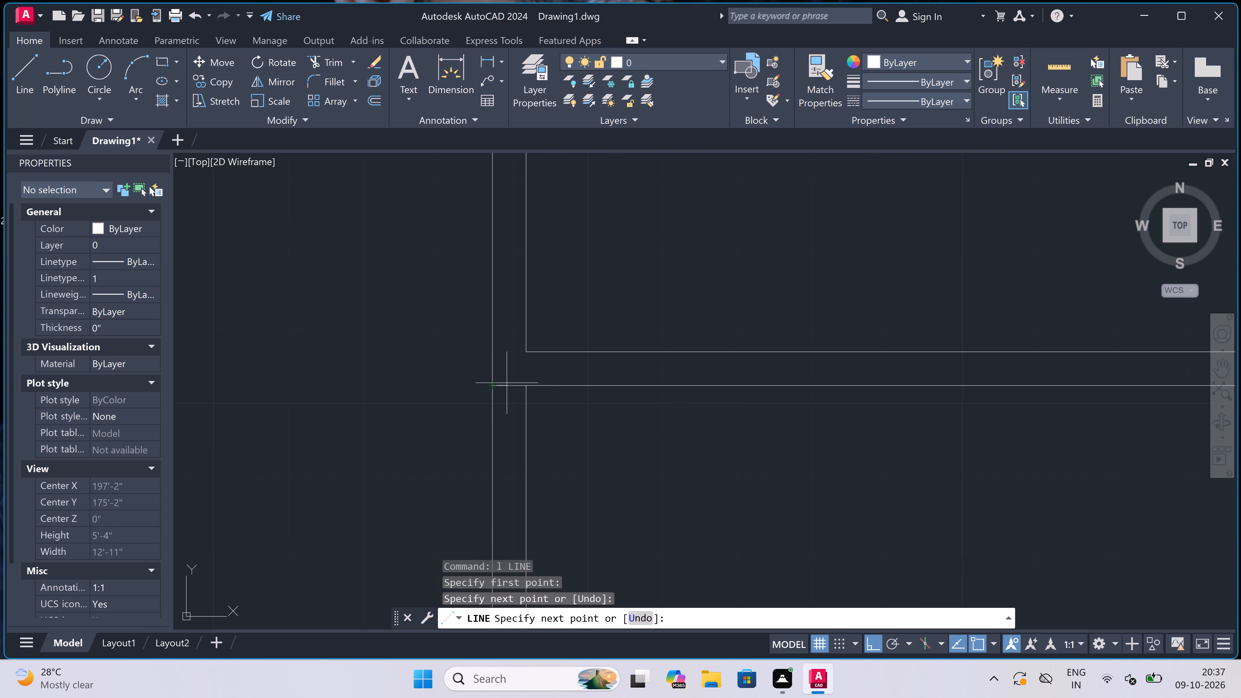
Draw a jamb line across the rightmost room's horizontal wall near the third partition, continuing from its middle with a 2" stop and 3' upward door leaf.
key("space")
left_click(554, 354)
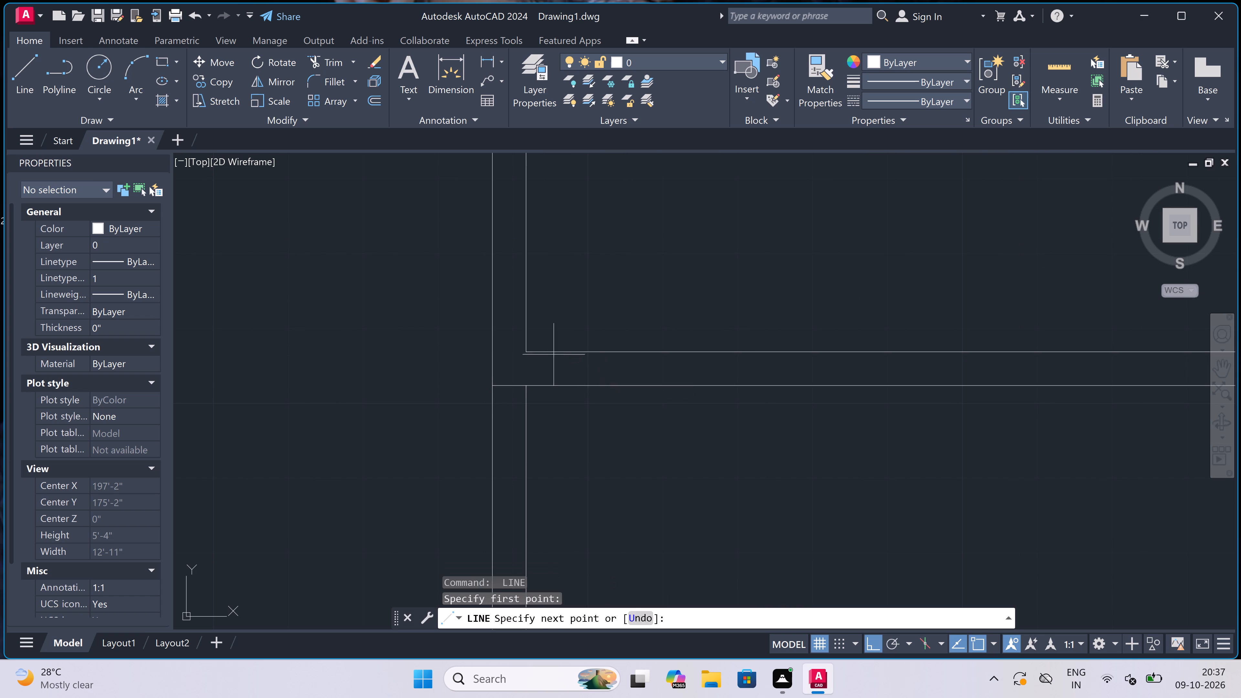
left_click(557, 377)
scroll(557, 375, "up", 2)
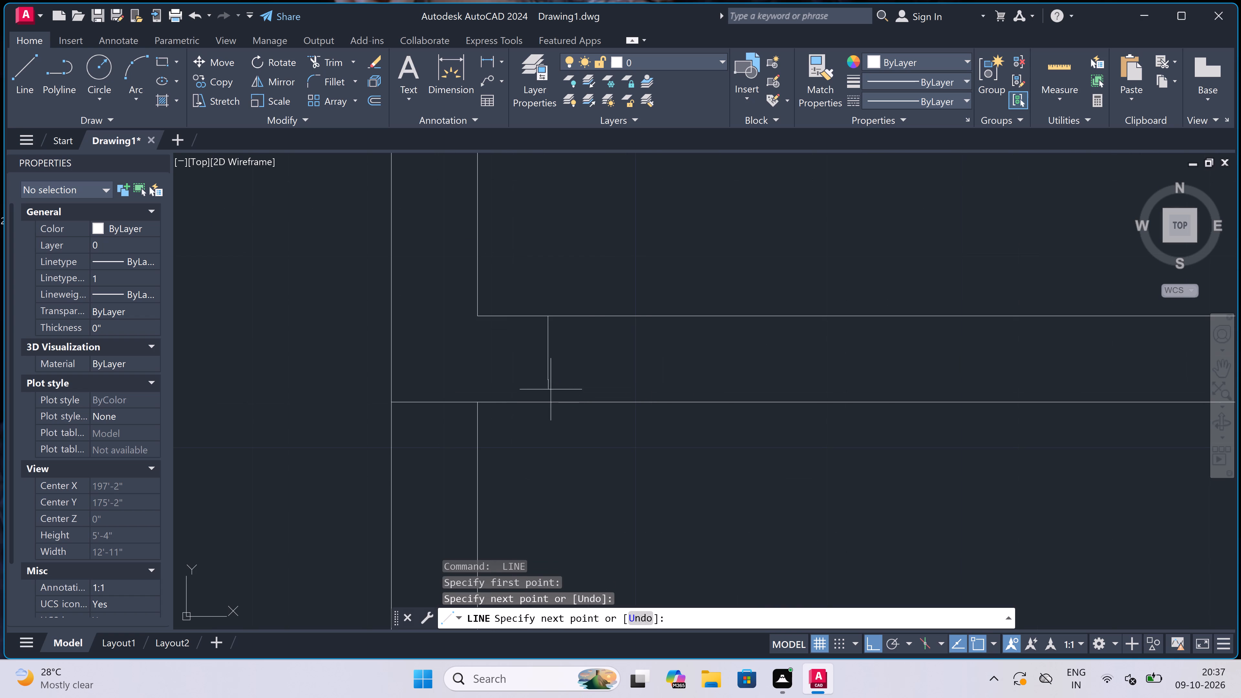
left_click(546, 398)
left_click(550, 358)
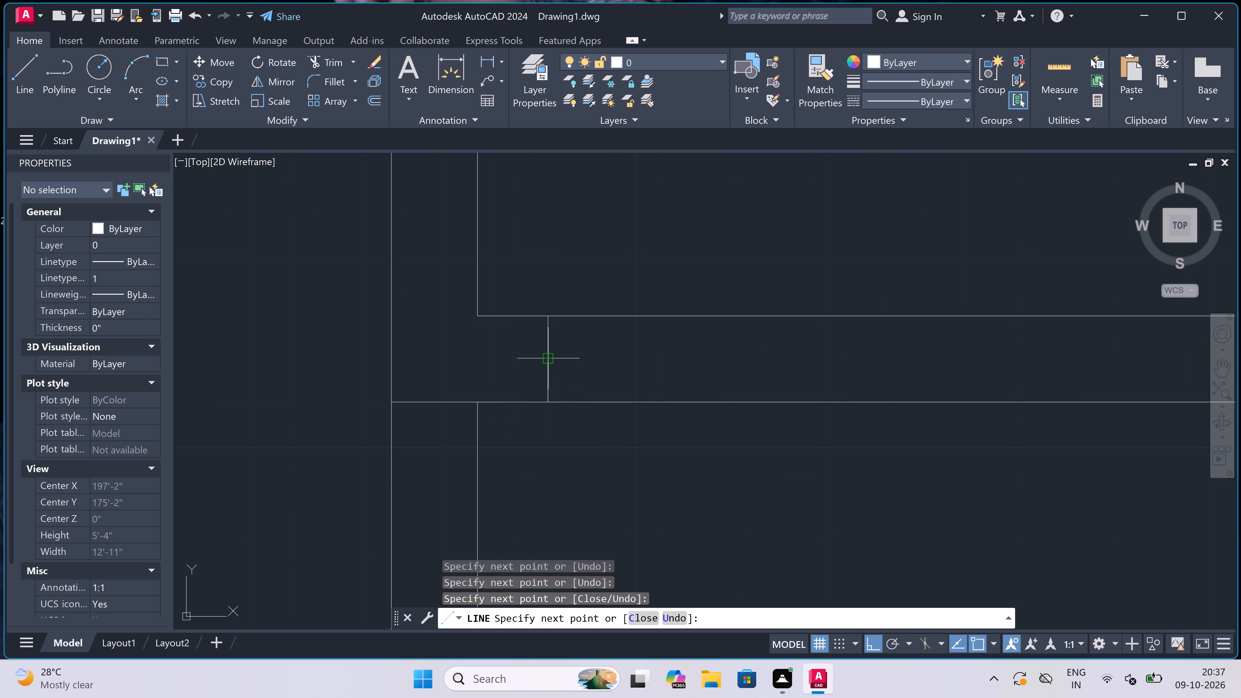
type("2\"")
key("space")
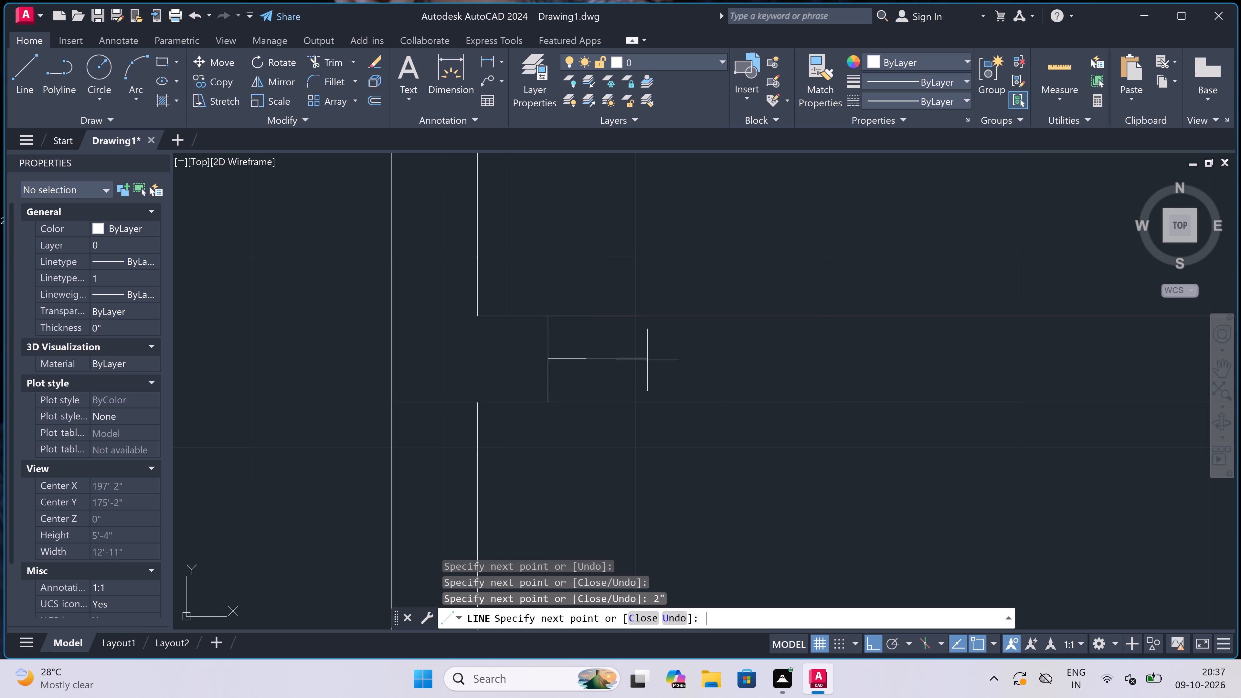
type("3'")
key("space")
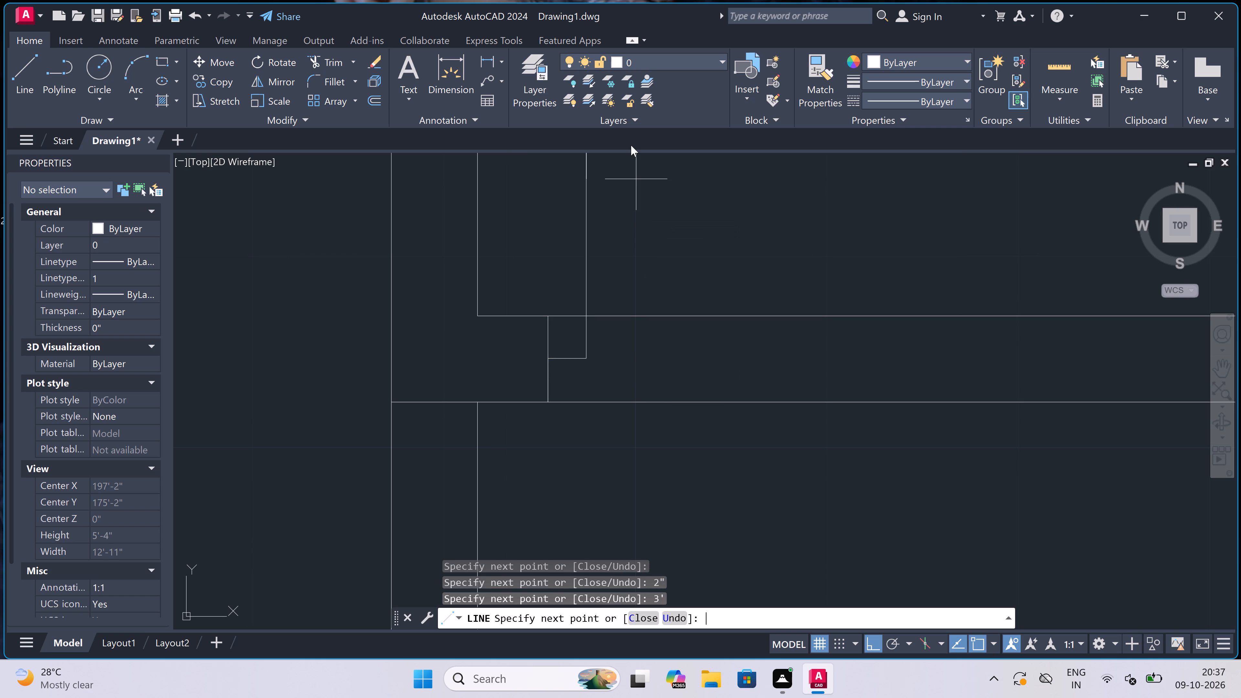
key("Escape")
Draw the opposite jamb line across the rightmost room's horizontal wall, with a 2" stop from its middle pointing back toward the door leaf.
scroll(371, 358, "down", 3)
key("space")
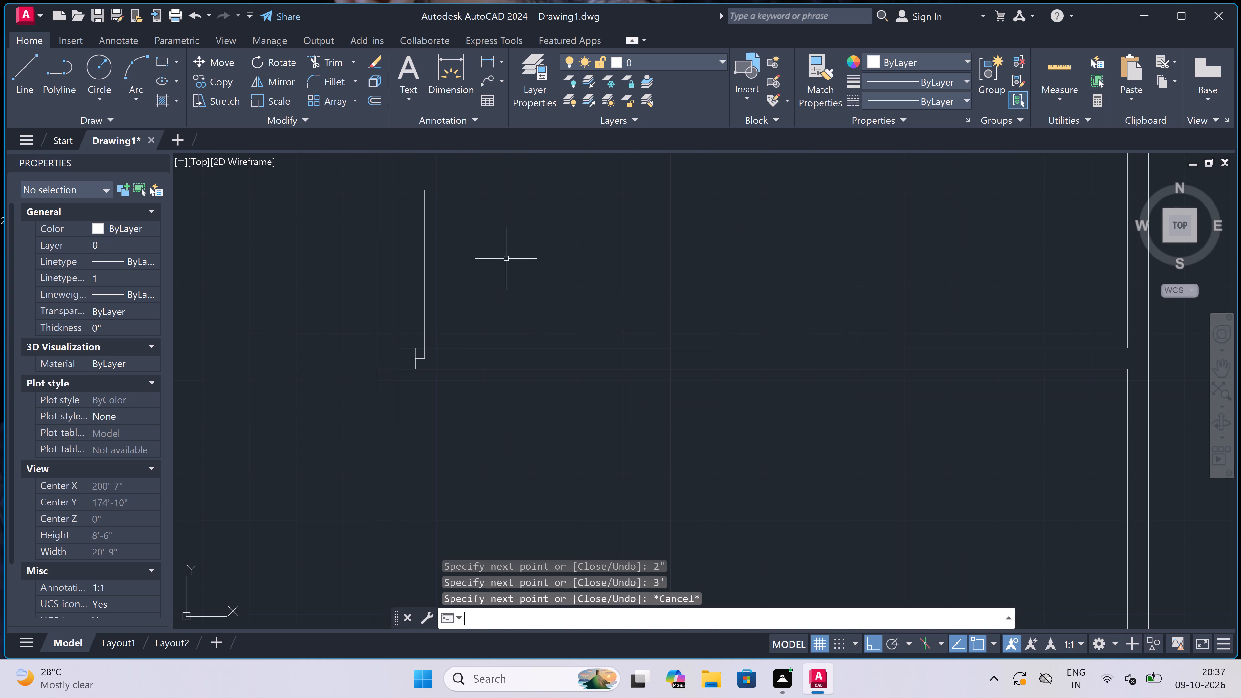
left_click(571, 344)
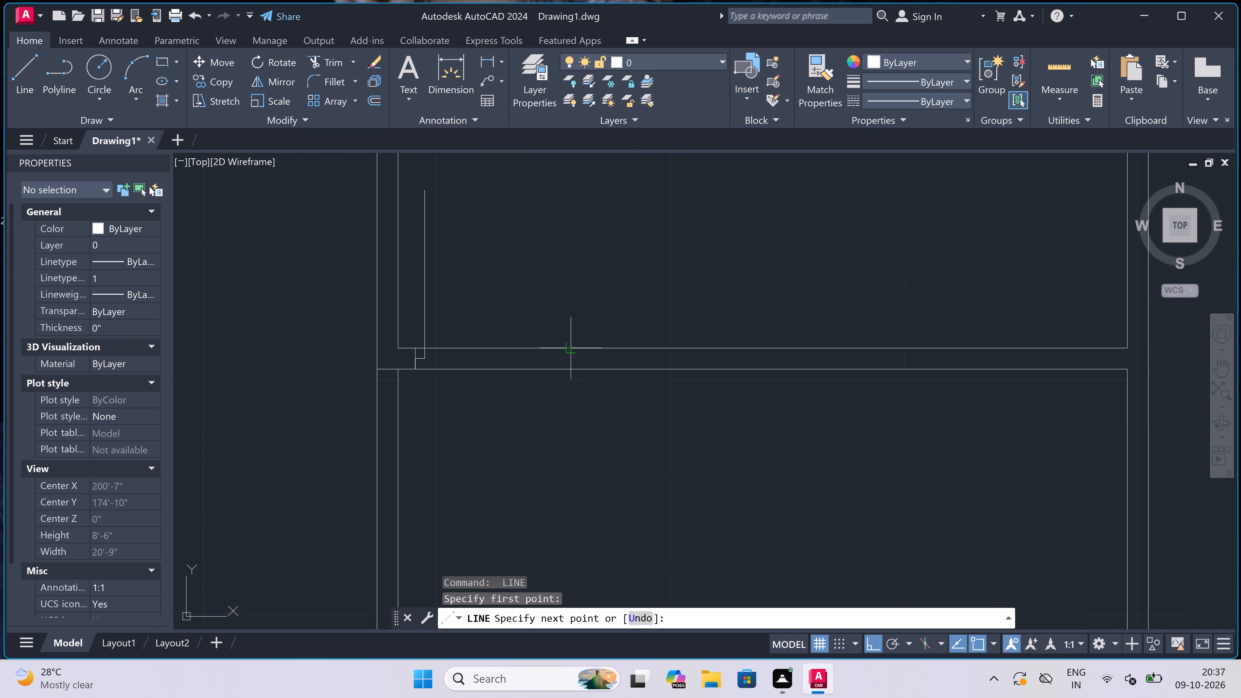
left_click(570, 364)
scroll(571, 361, "up", 2)
left_click(571, 361)
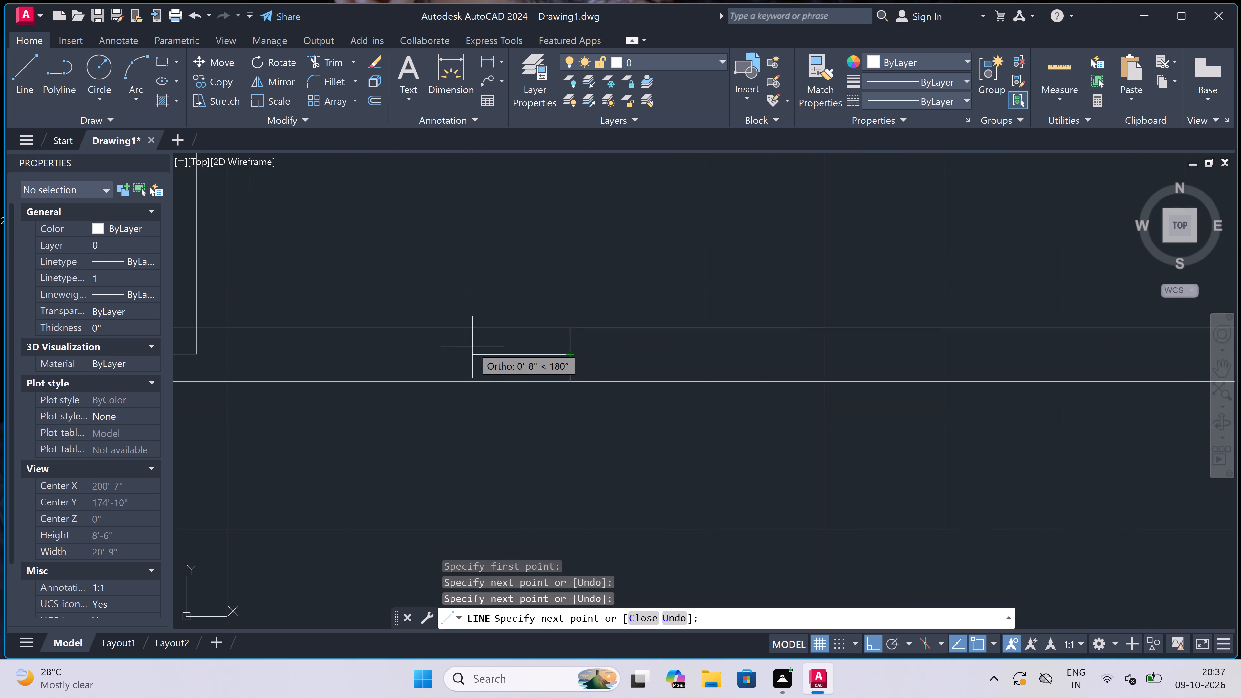
key("2")
key("shift+quotedbl")
key("space")
key("Escape")
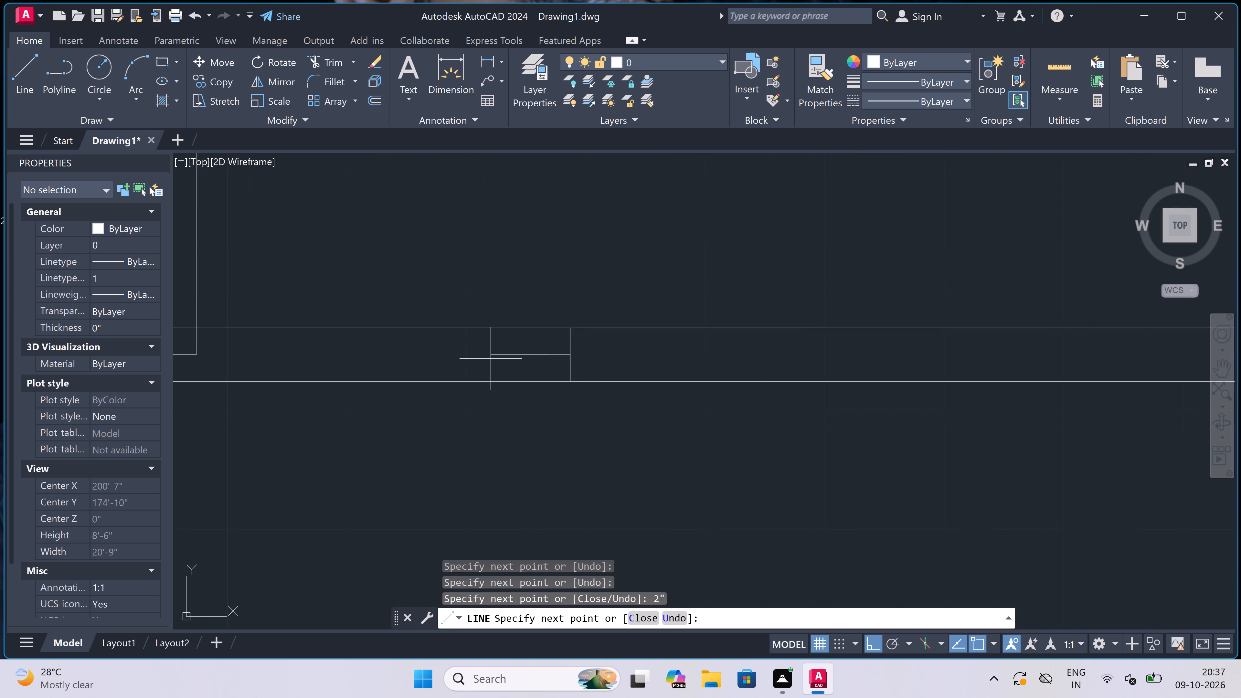
Draw the door swing as a Start, End, Direction arc from the leaf's upper end to the opposite jamb's 2" stop.
scroll(492, 359, "down", 3)
scroll(495, 245, "up", 1)
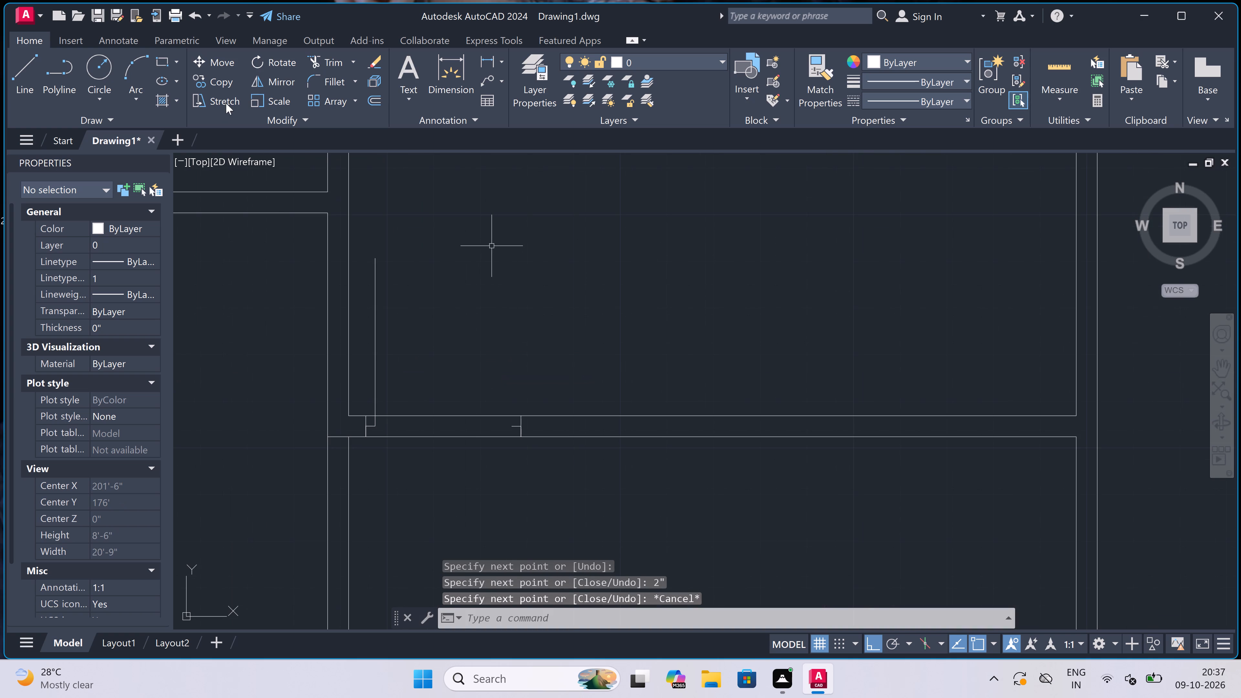
left_click(138, 83)
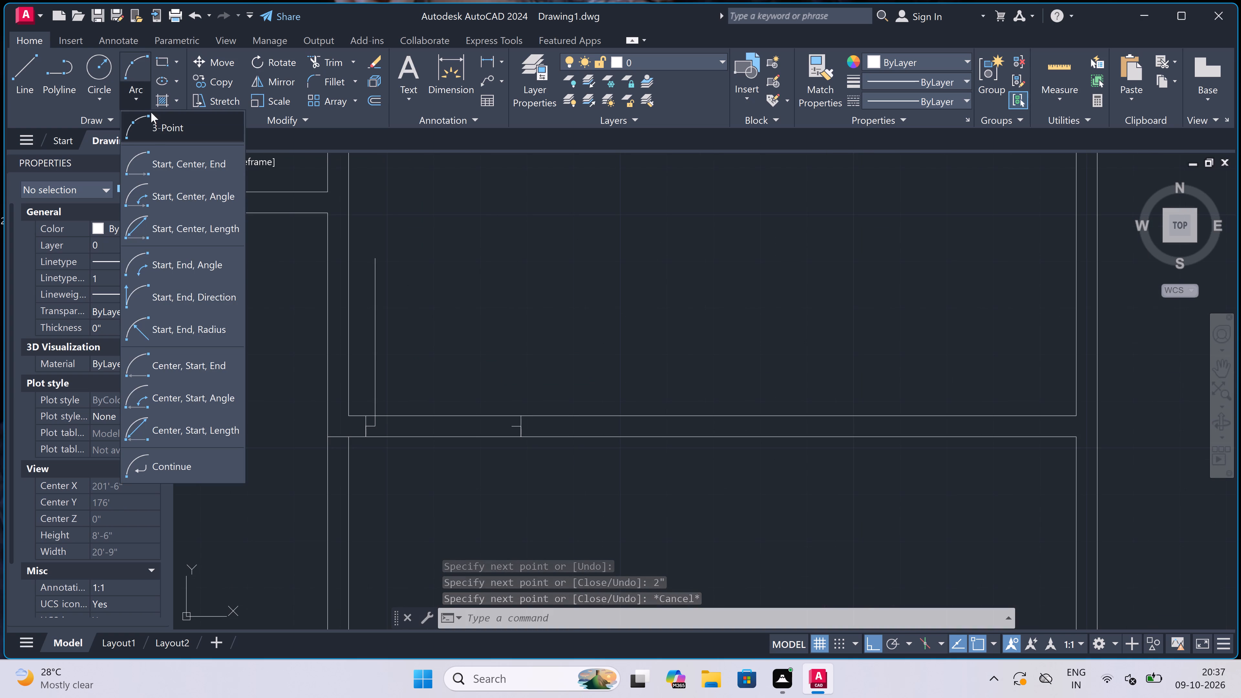
left_click(172, 296)
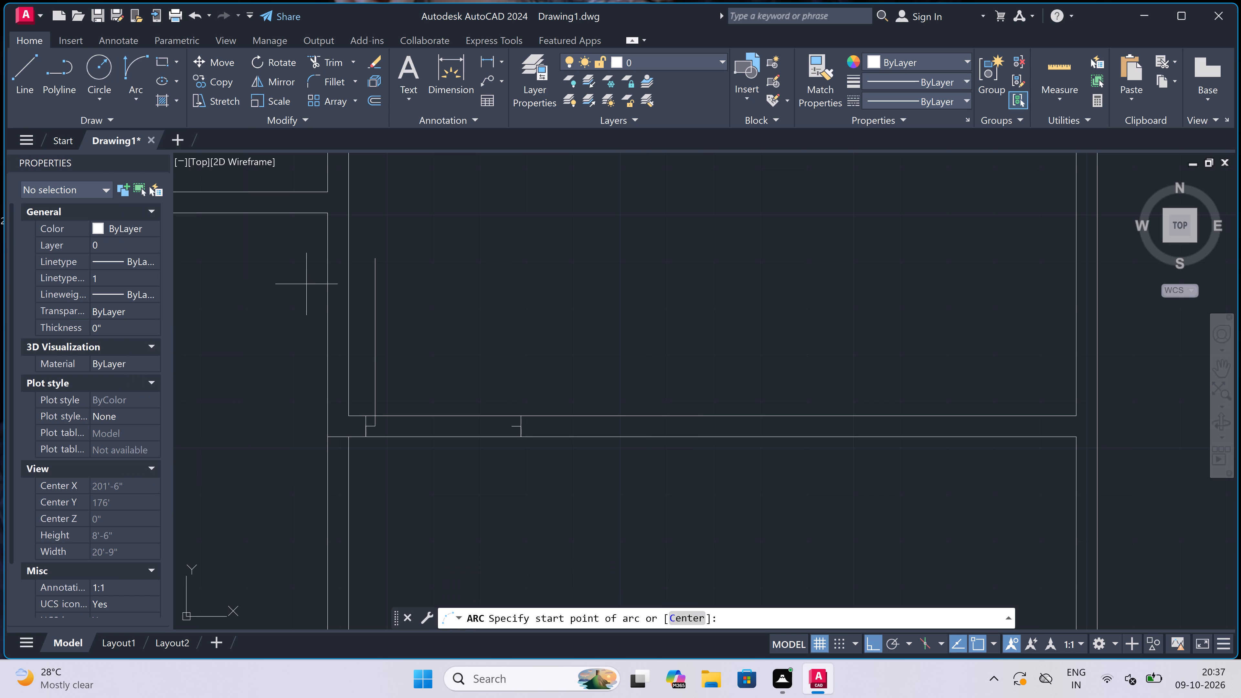
left_click_drag(370, 259, 368, 262)
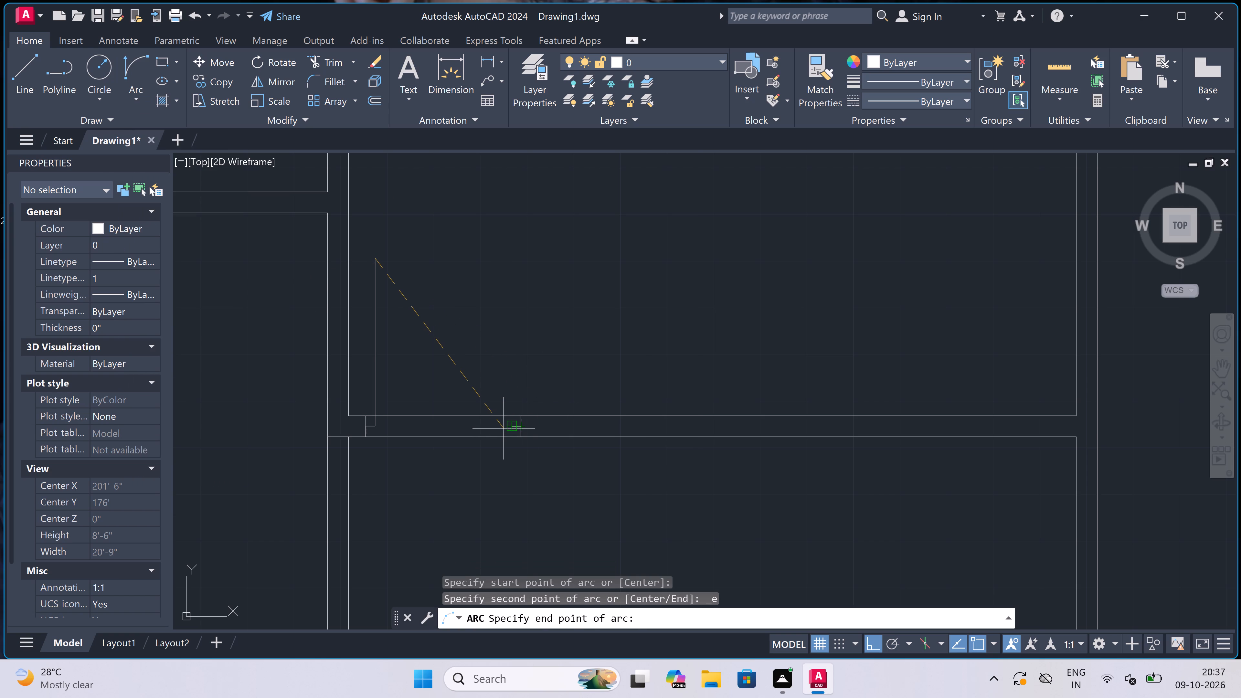
scroll(504, 428, "up", 2)
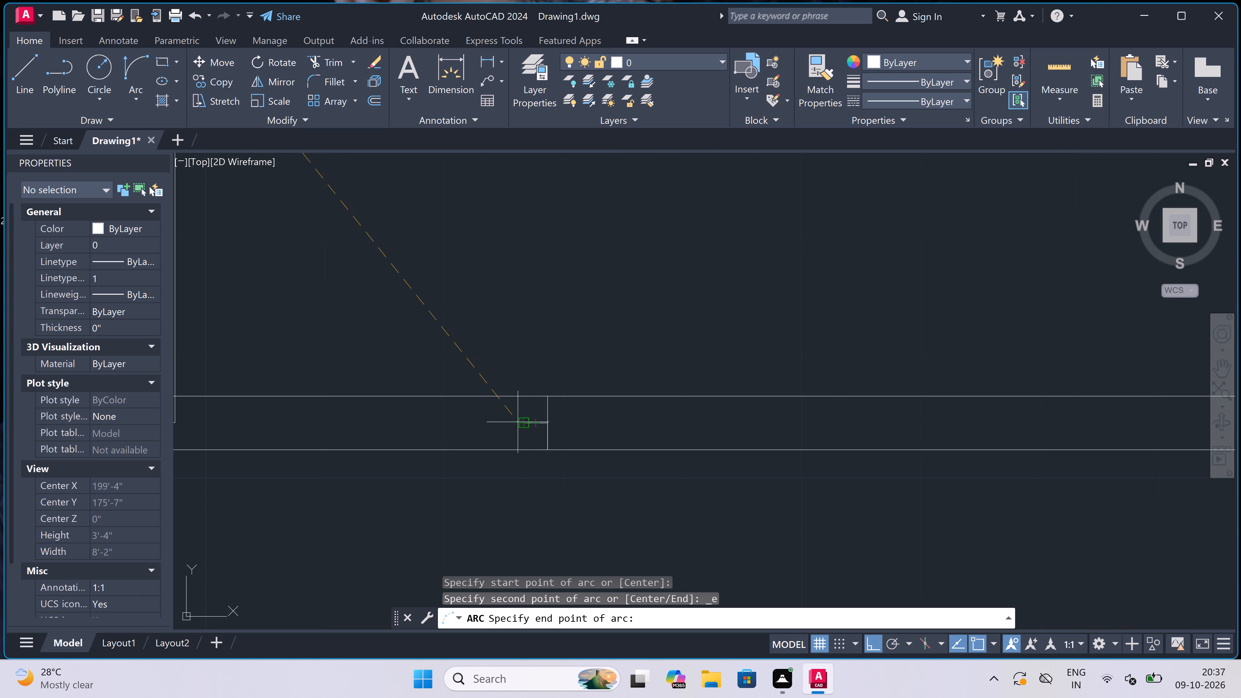
left_click(517, 422)
left_click(578, 350)
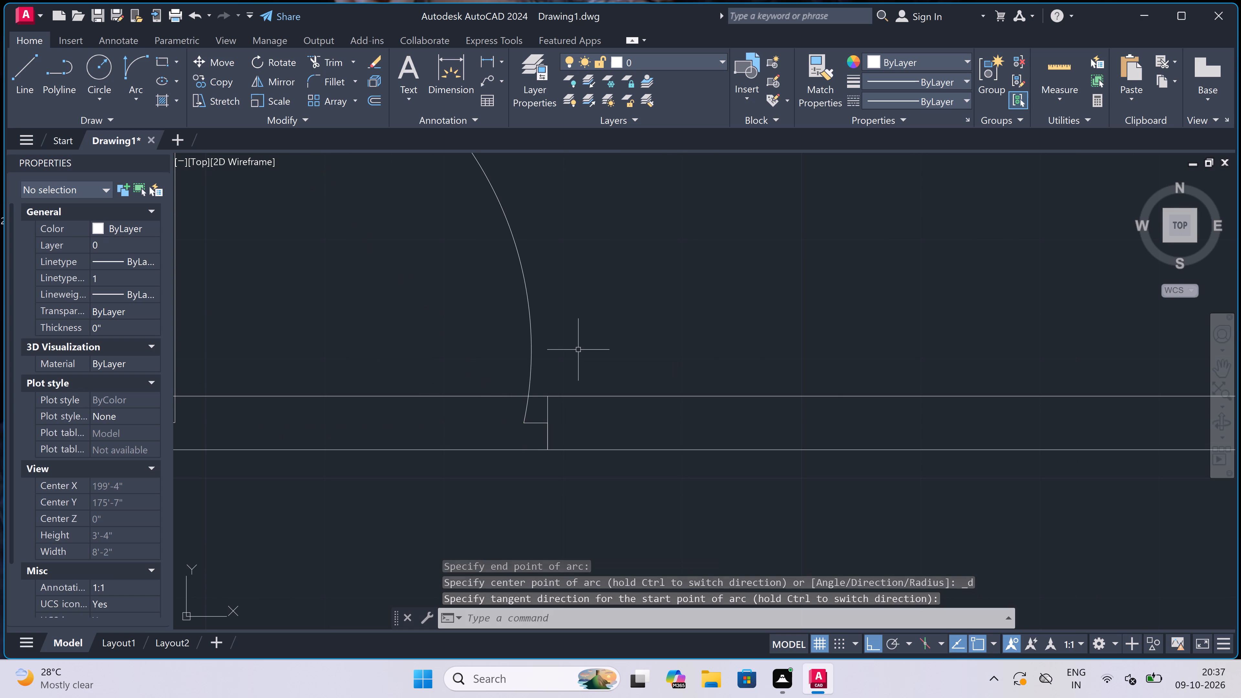
Trim both lines of the rightmost room's horizontal wall across the door opening.
scroll(578, 350, "down", 2)
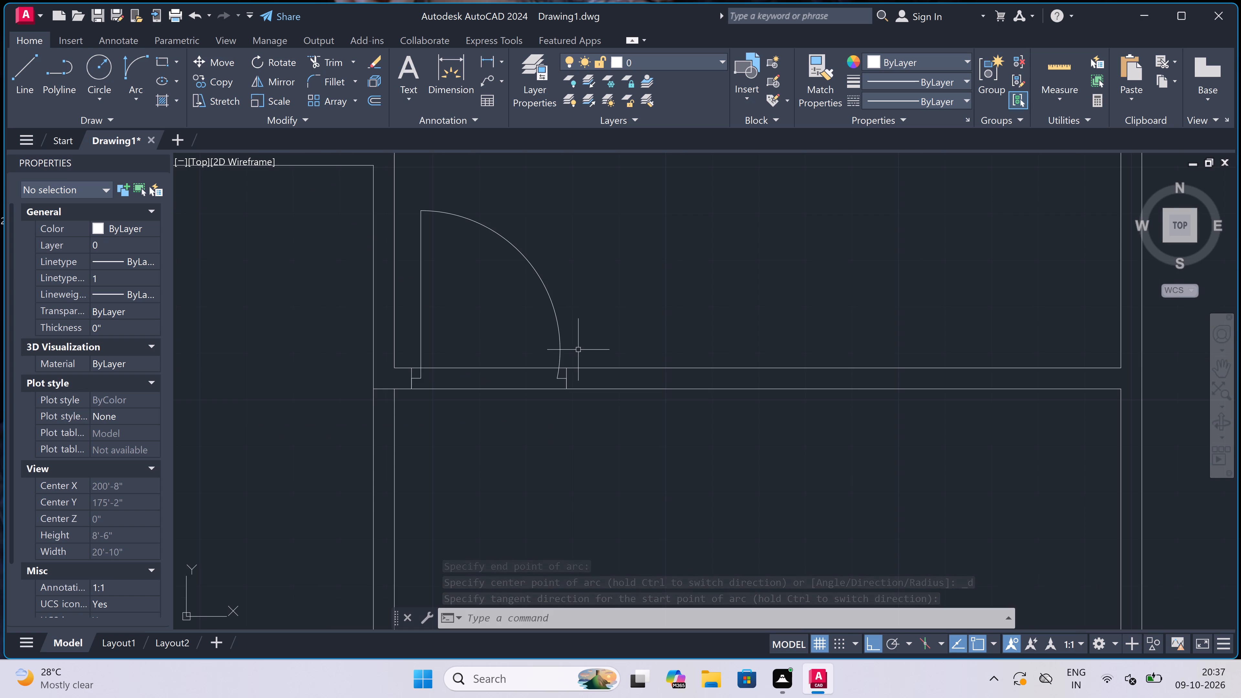
type("tr")
key("space")
left_click_drag(508, 344, 508, 348)
left_click(486, 469)
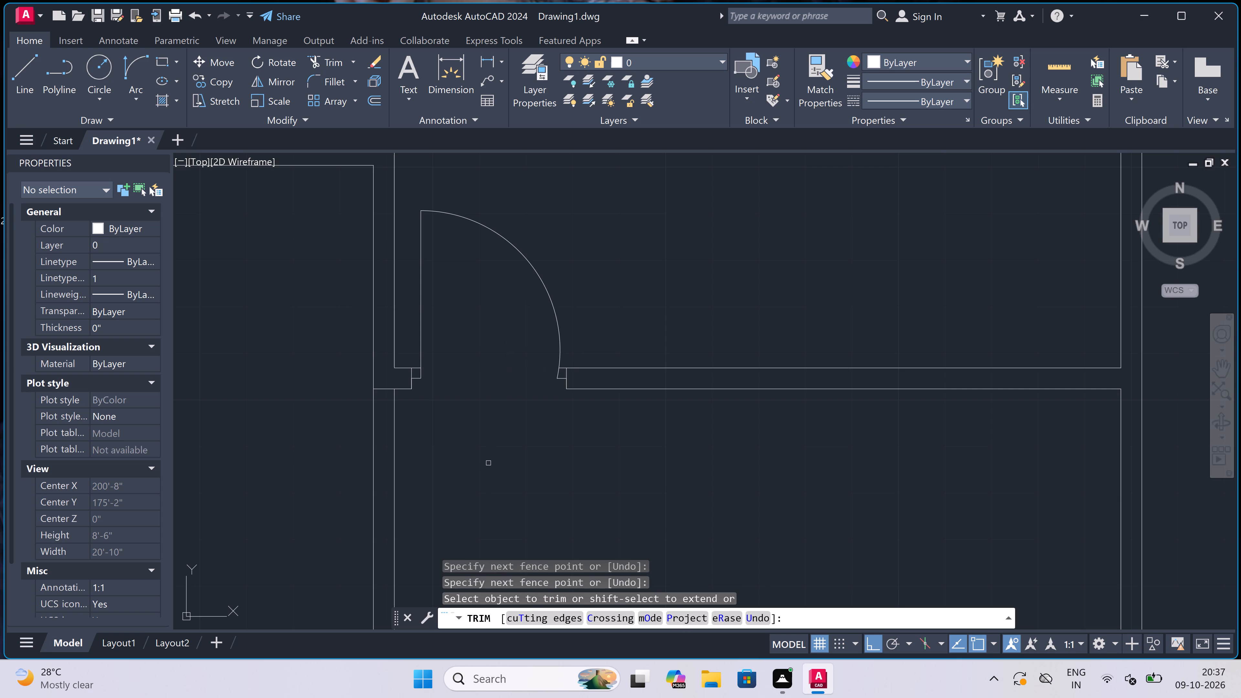
Draw a jamb line across the third room's upper horizontal wall, just right of the second partition wall.
scroll(486, 459, "down", 2)
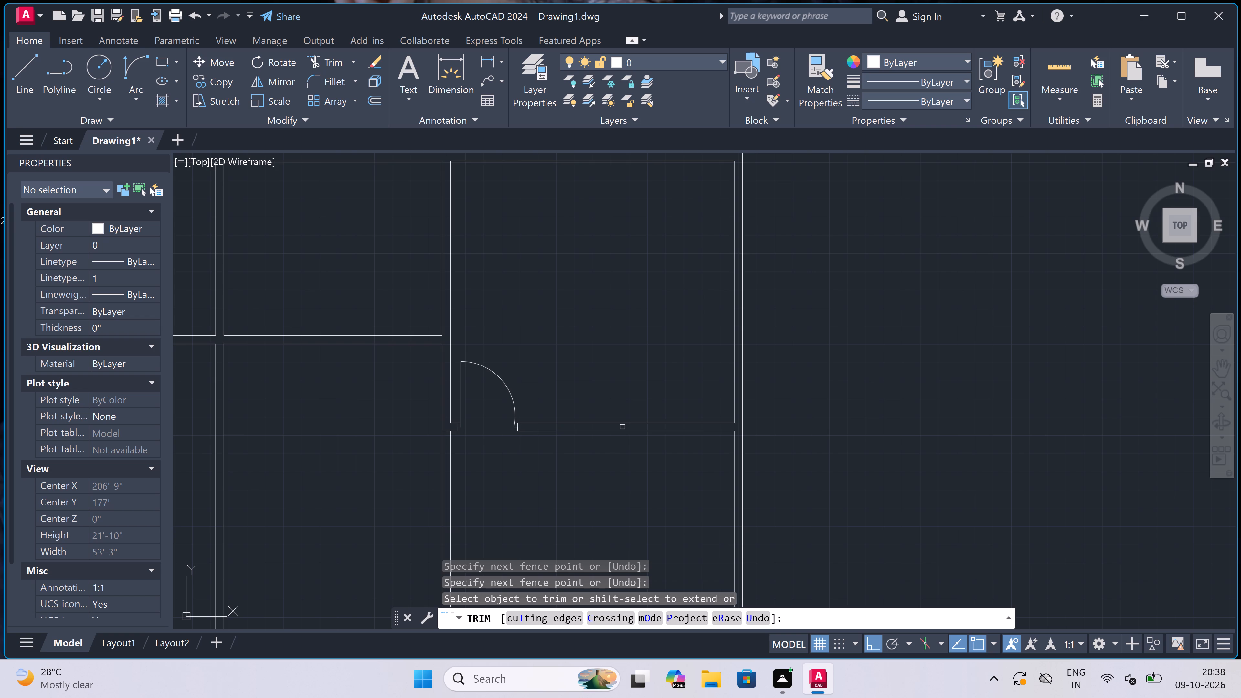
scroll(1240, 625, "down", 3)
scroll(623, 323, "down", 4)
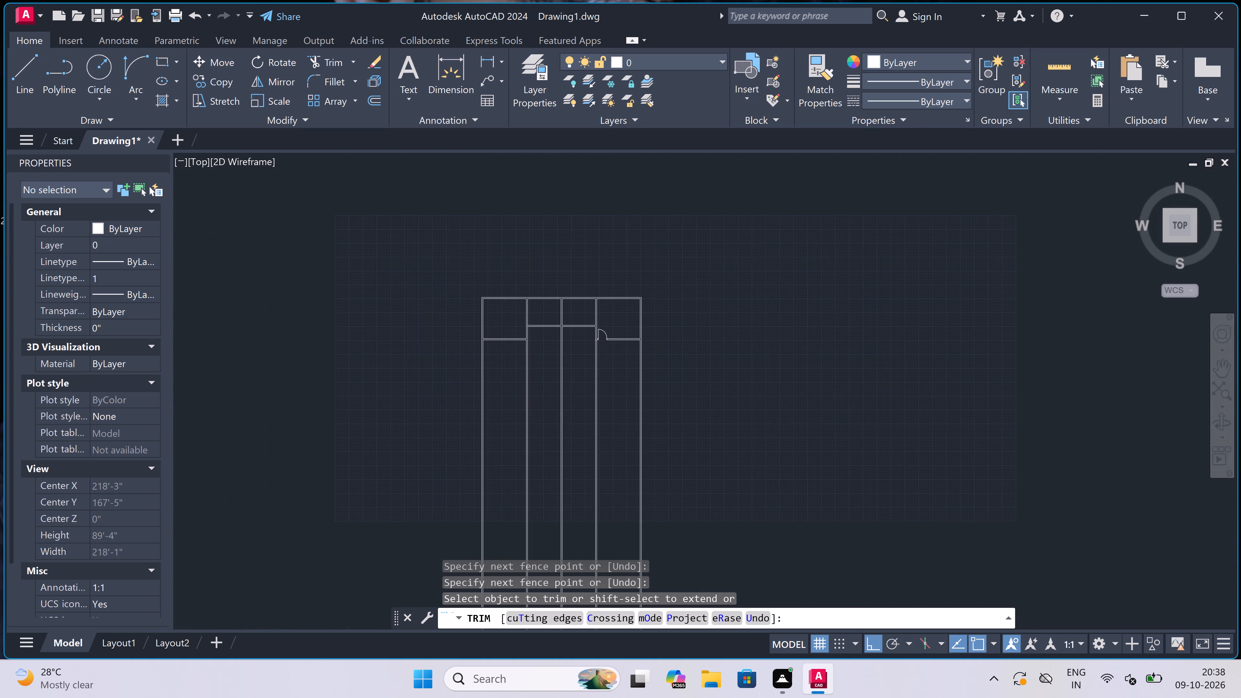
scroll(537, 304, "up", 2)
scroll(564, 313, "up", 2)
scroll(554, 322, "down", 1)
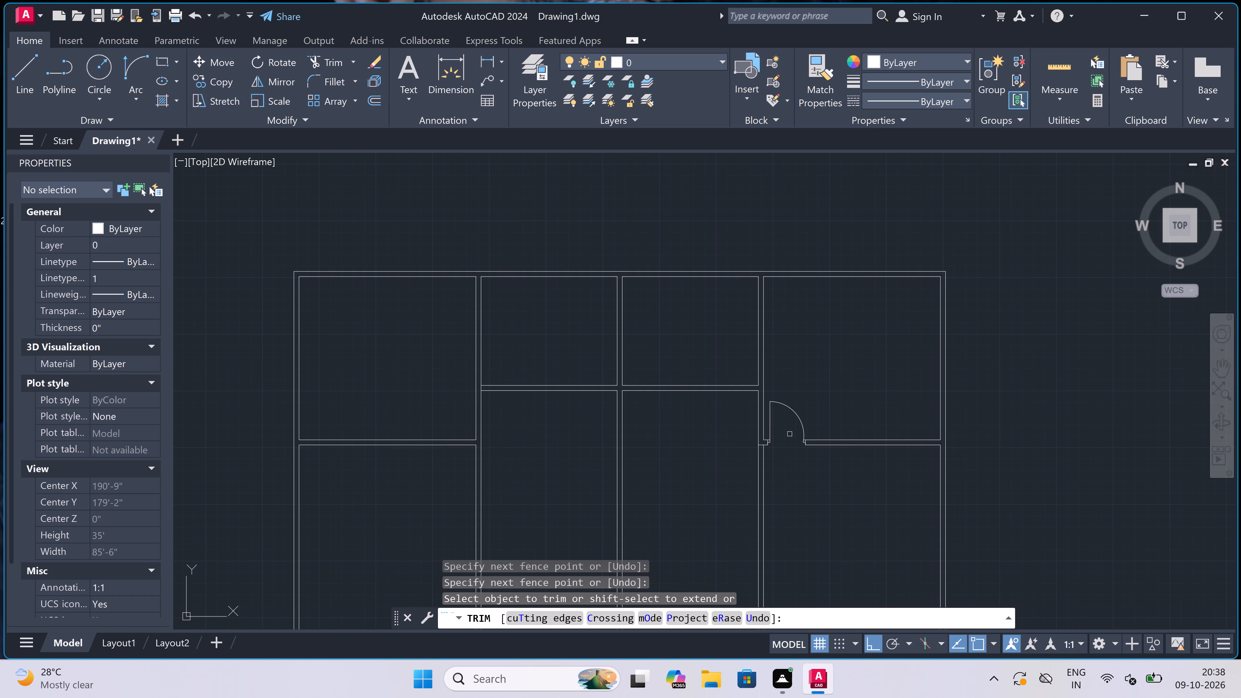
scroll(621, 377, "up", 3)
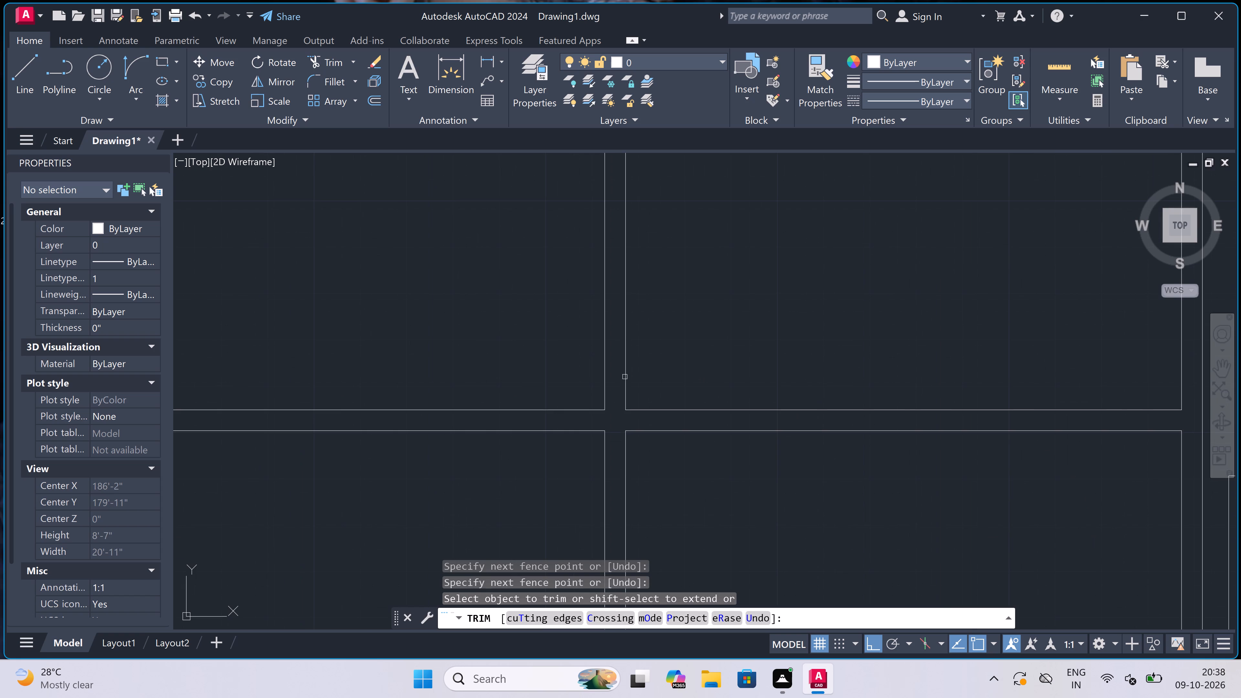
key("Escape")
type("l")
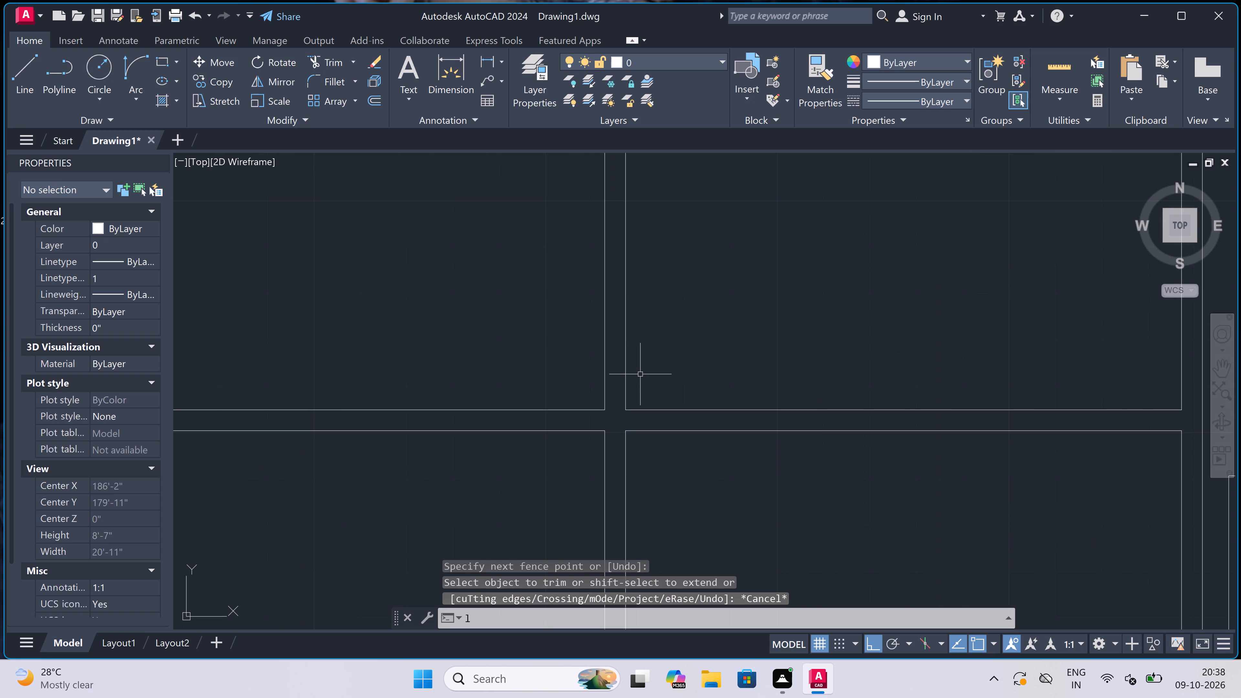
key("space")
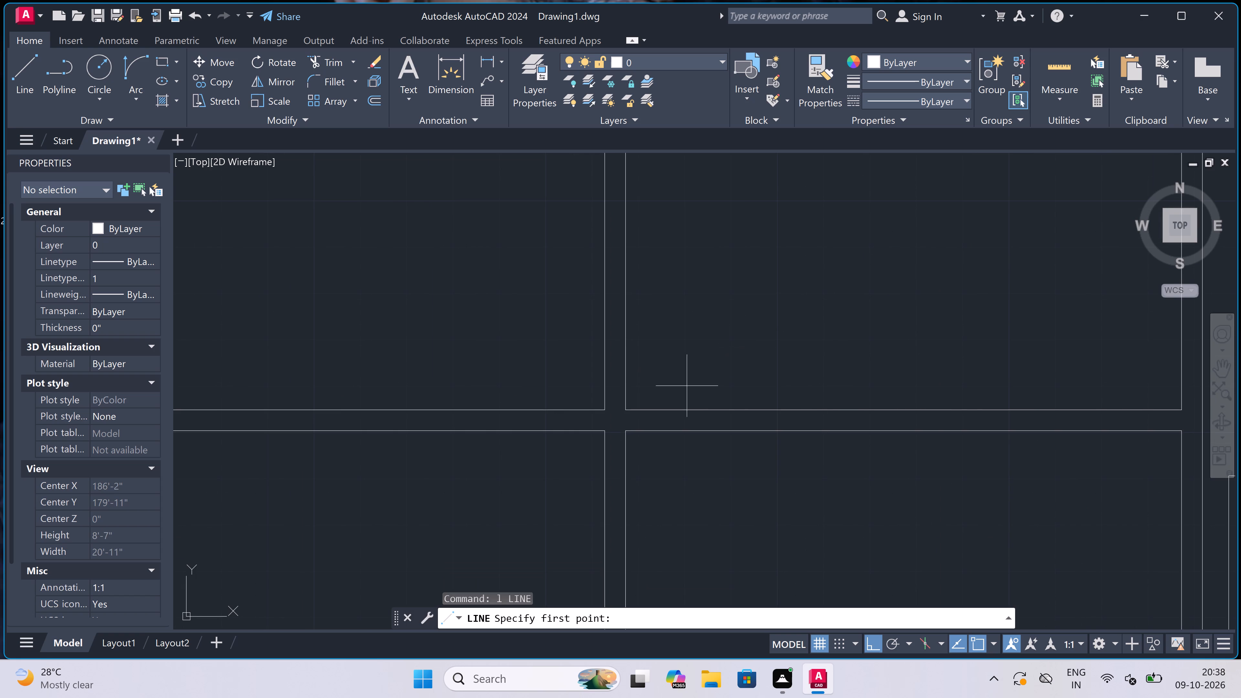
scroll(647, 386, "up", 2)
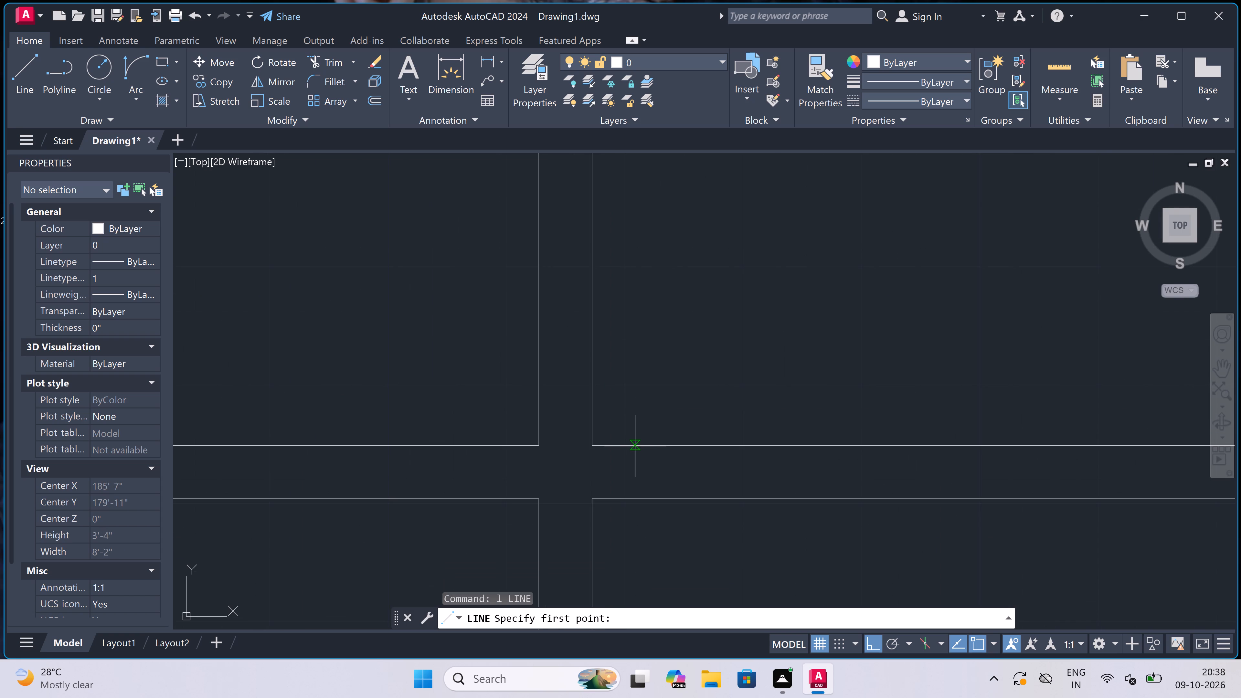
left_click(638, 444)
left_click(637, 504)
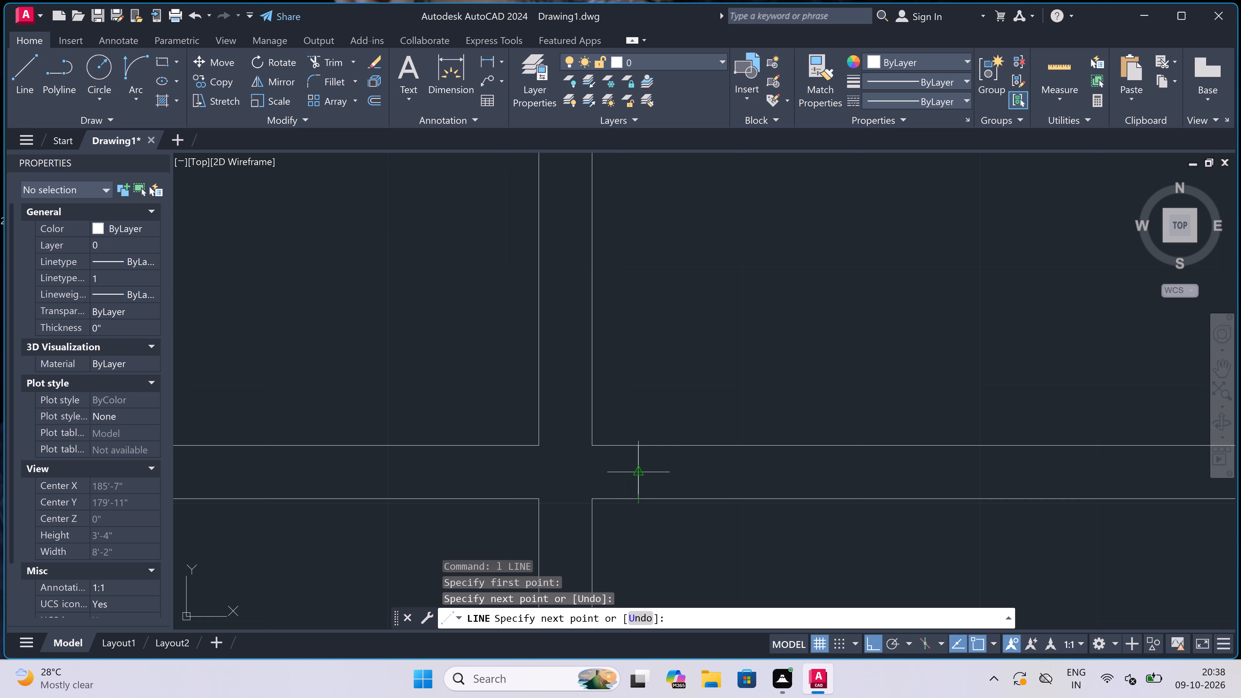
Continue from the middle of the third room's jamb line with a 2" stop to the right and a 3' door leaf upward.
scroll(642, 470, "up", 1)
left_click(627, 480)
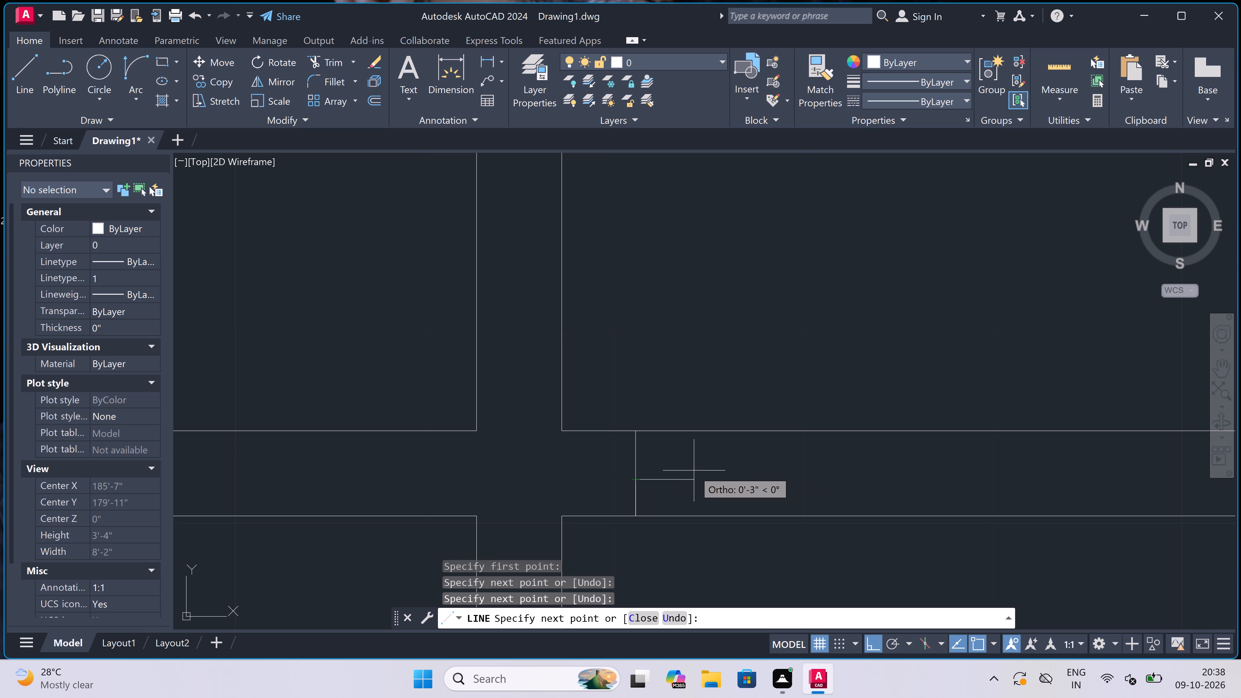
key("ctrl+z")
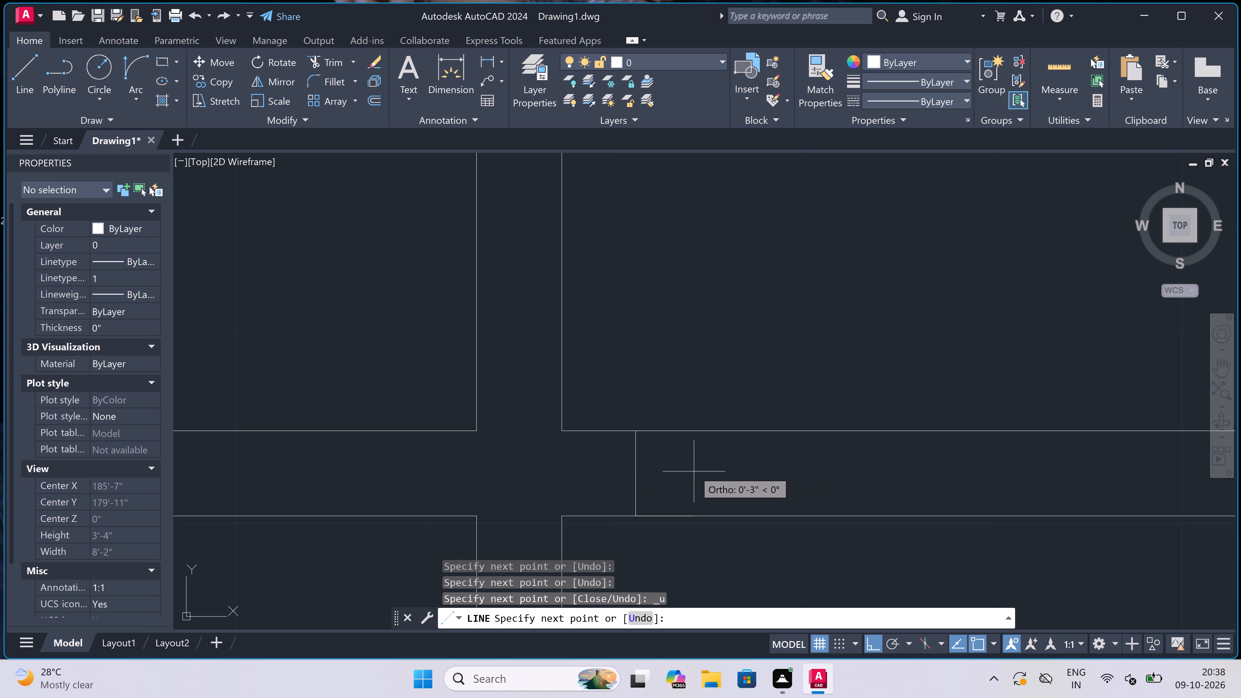
left_click(632, 470)
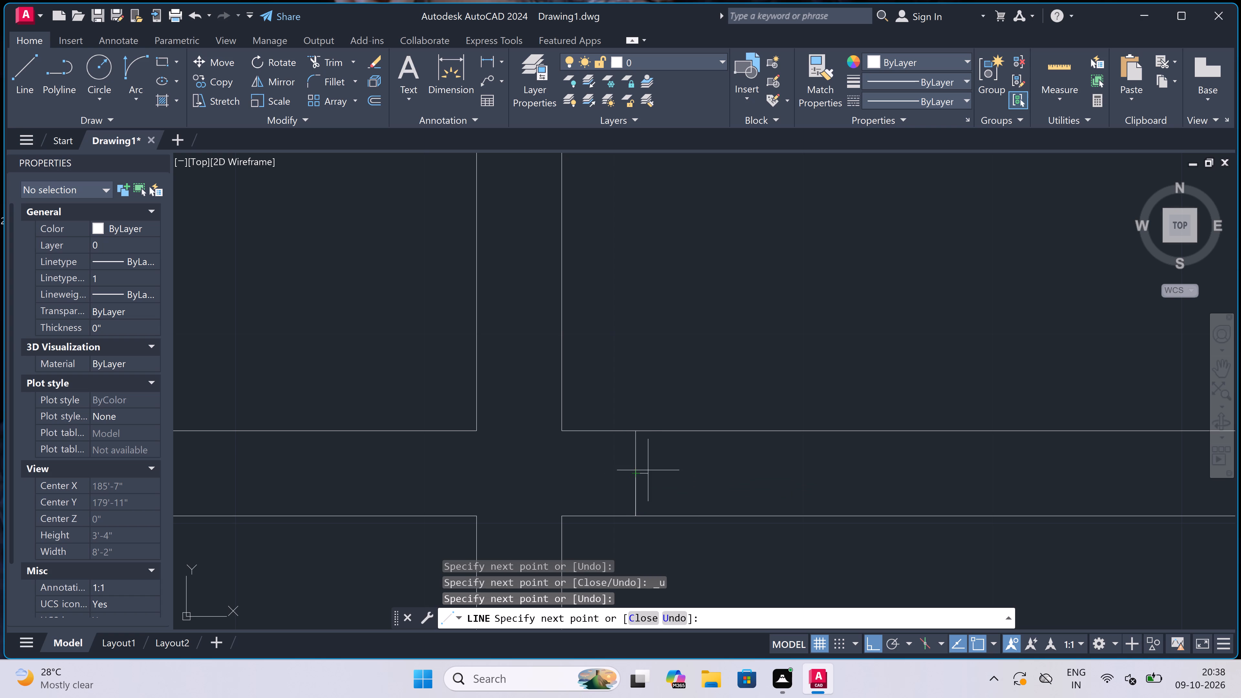
key("2")
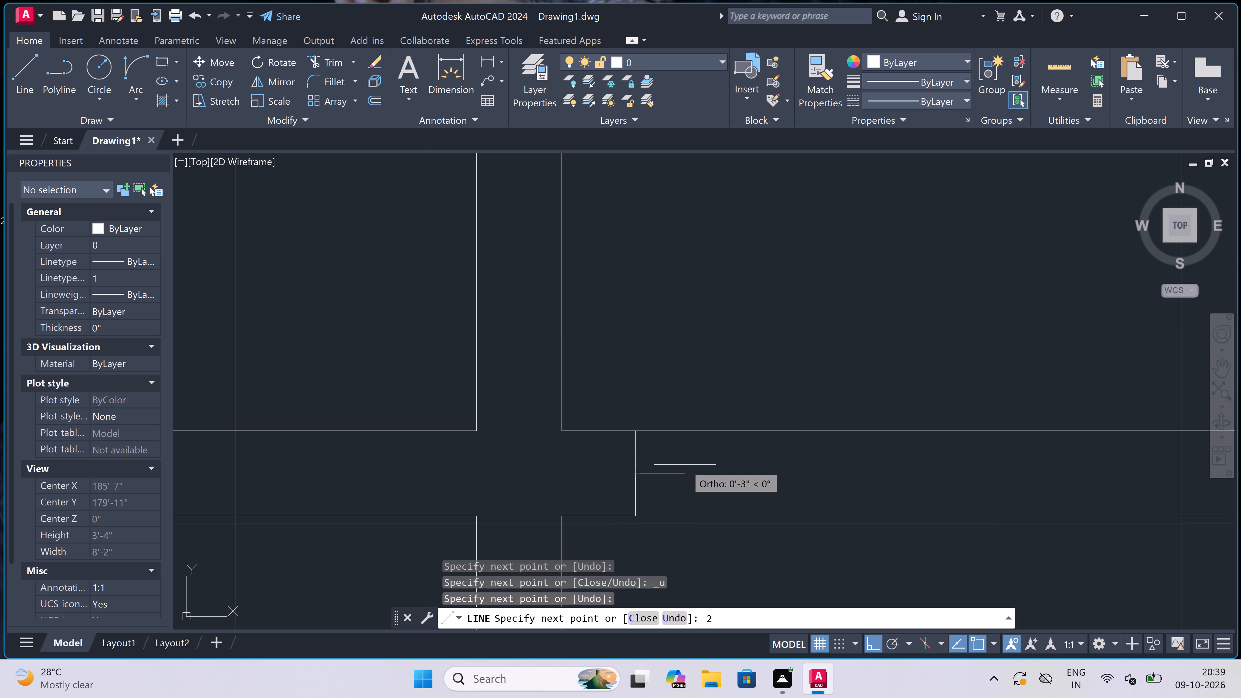
type("\"")
key("space")
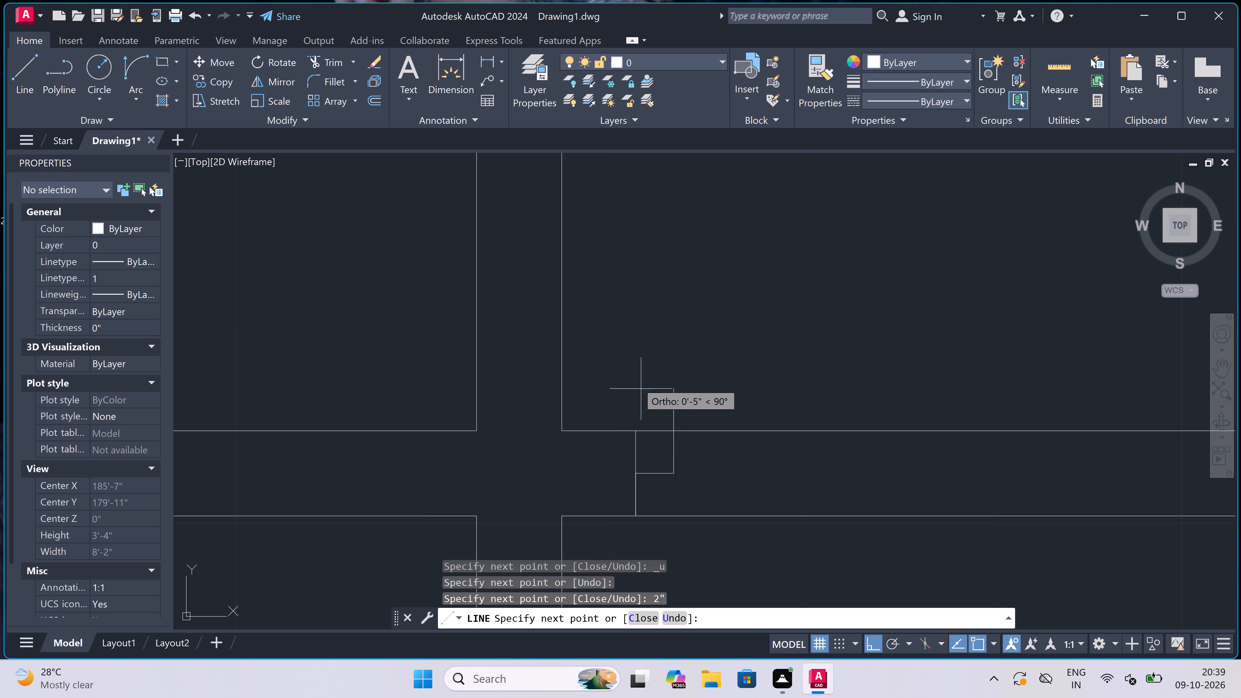
type("2'")
key("BackSpace")
key("BackSpace")
type("3'")
key("space")
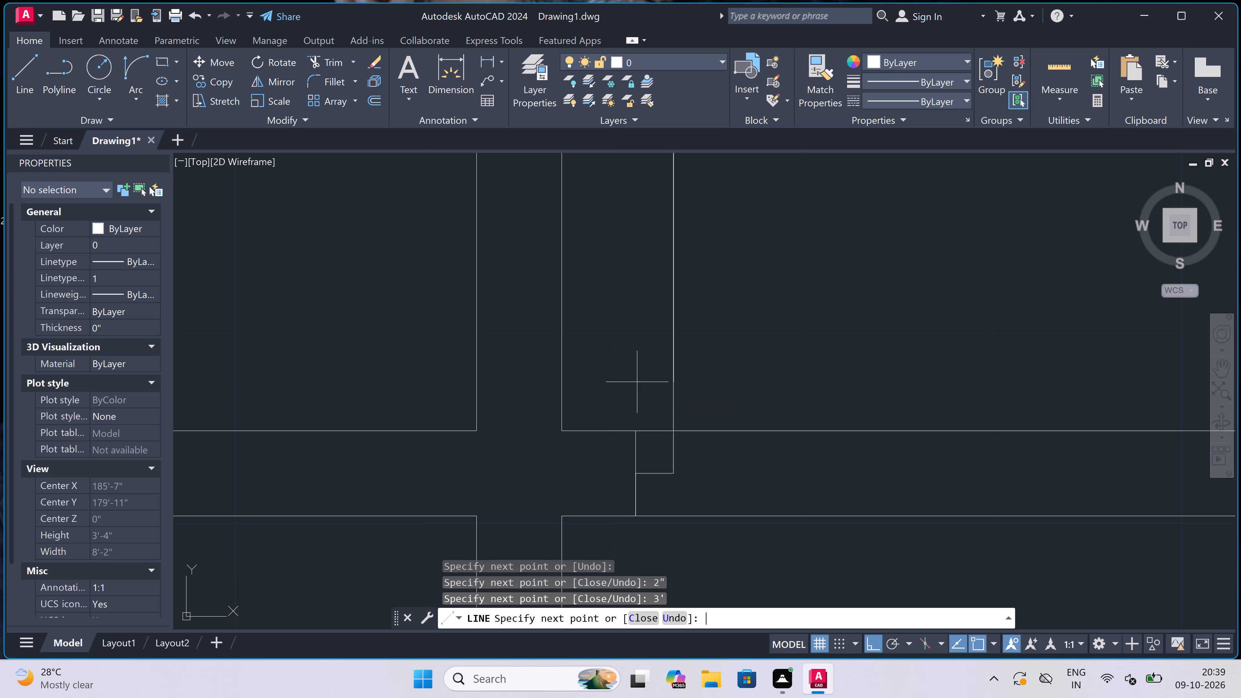
Draw the opposite jamb line across the third room's upper horizontal wall, with a 2" stop from its middle toward the door leaf.
key("Escape")
key("space")
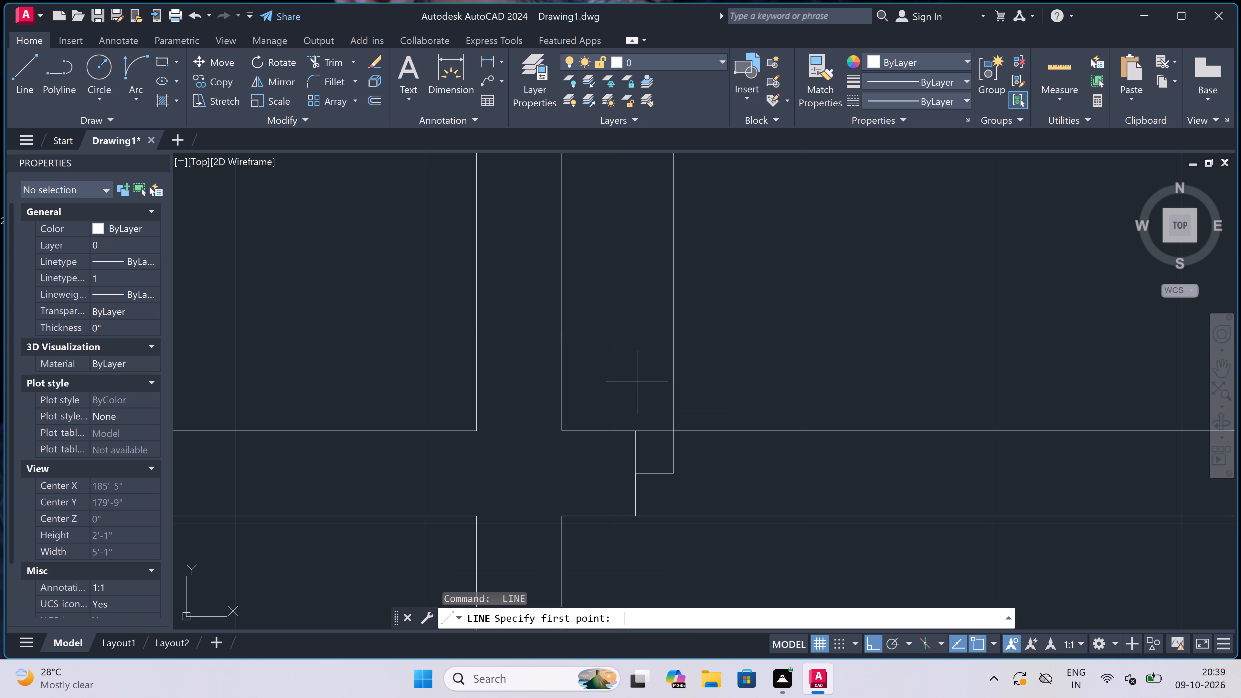
scroll(552, 413, "down", 4)
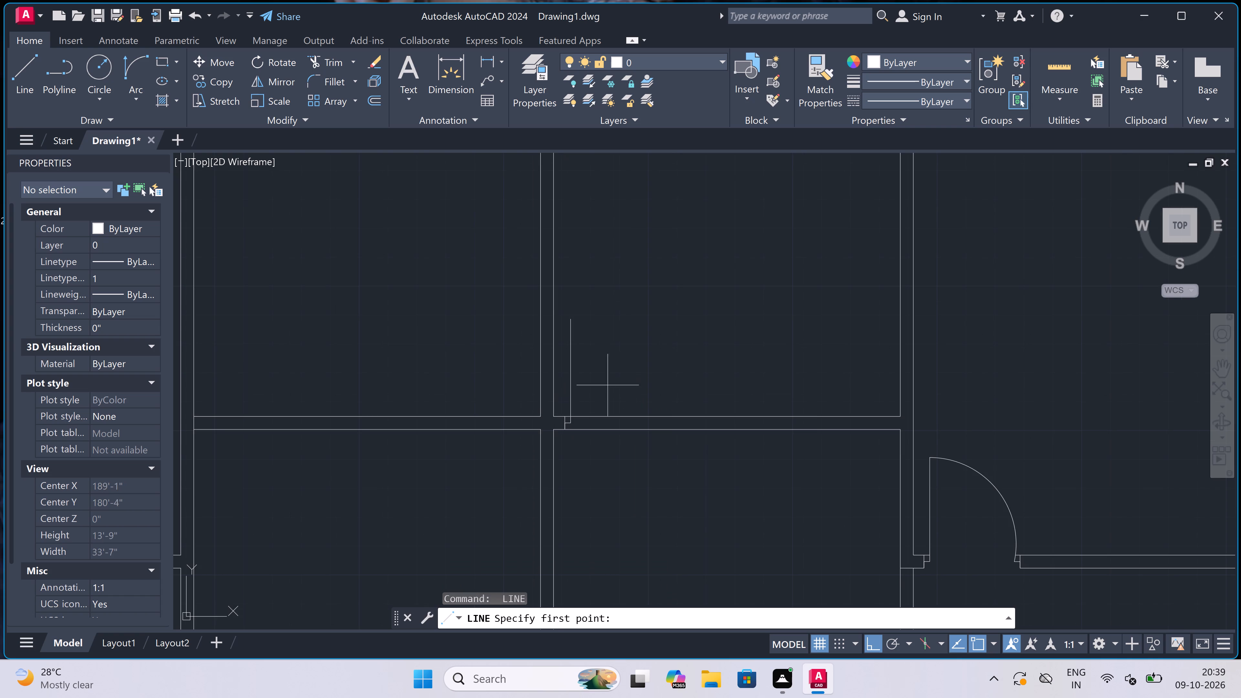
scroll(624, 375, "up", 3)
scroll(679, 455, "down", 2)
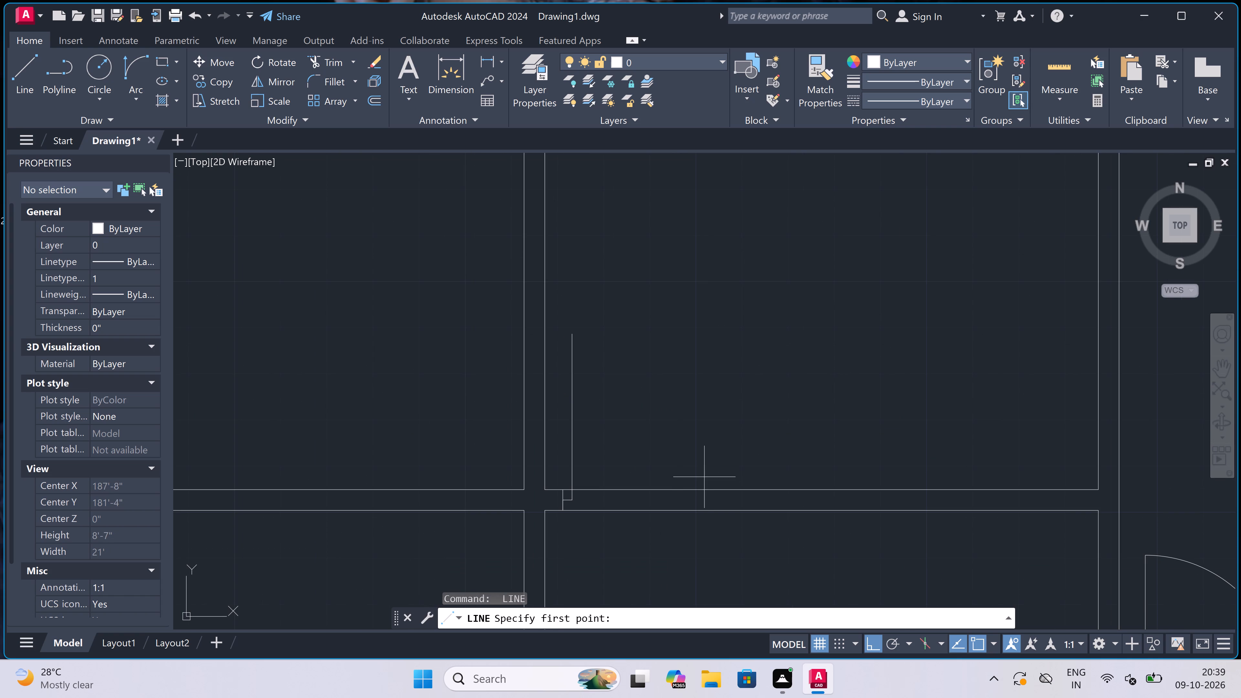
left_click(719, 489)
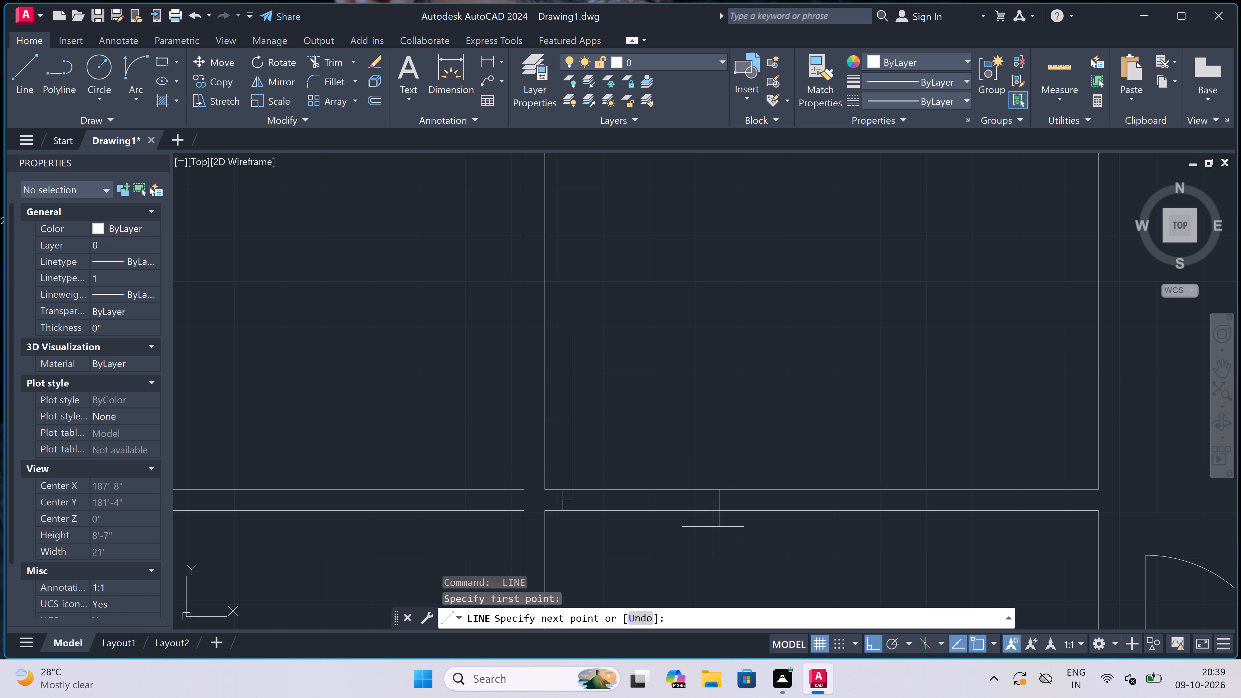
left_click(716, 514)
scroll(716, 512, "up", 3)
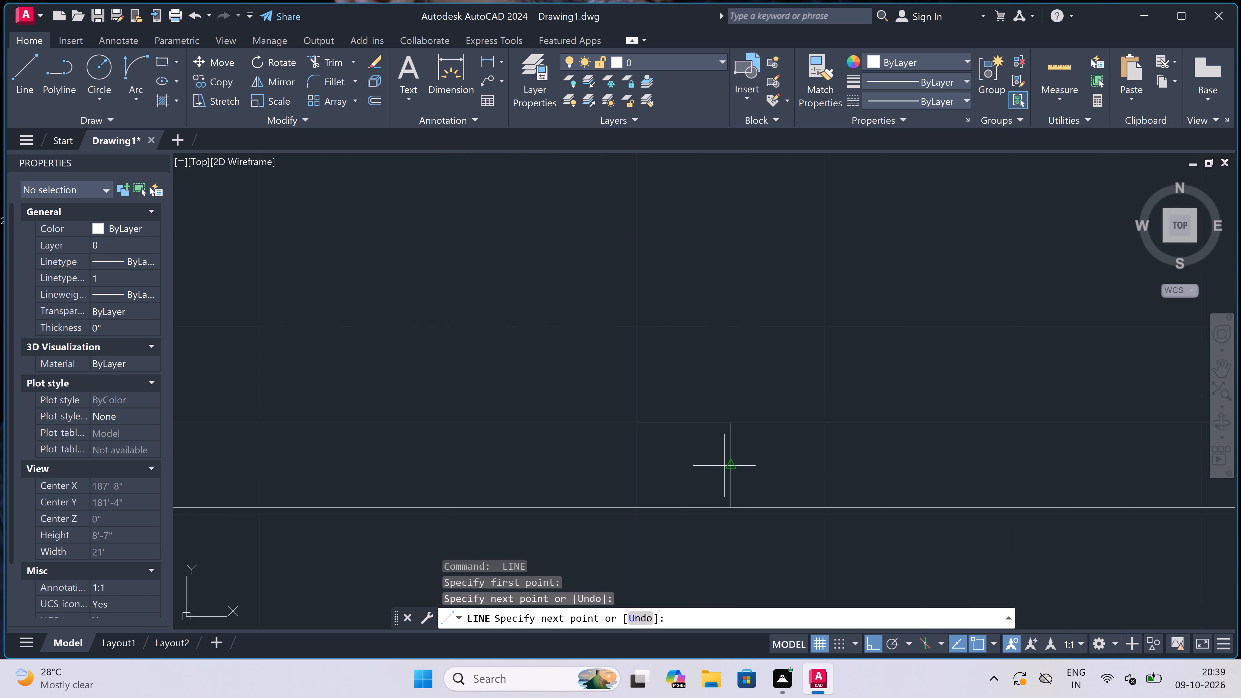
left_click(725, 466)
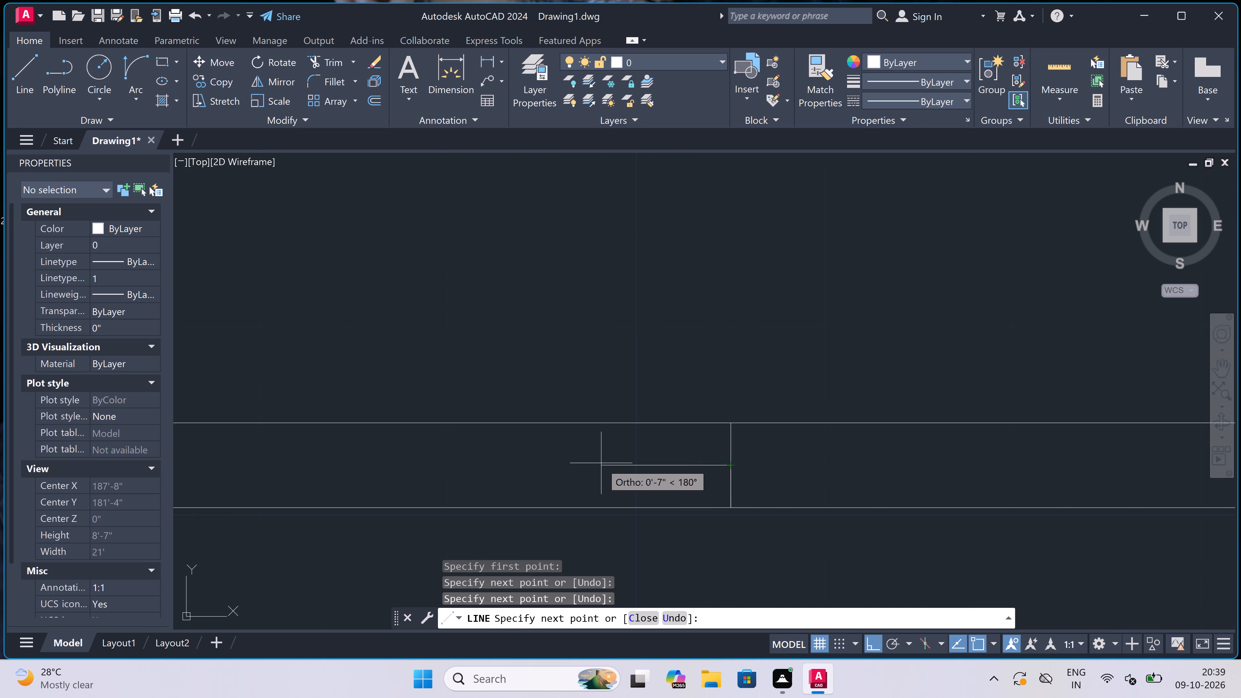
key("2")
type("\"")
key("space")
key("Escape")
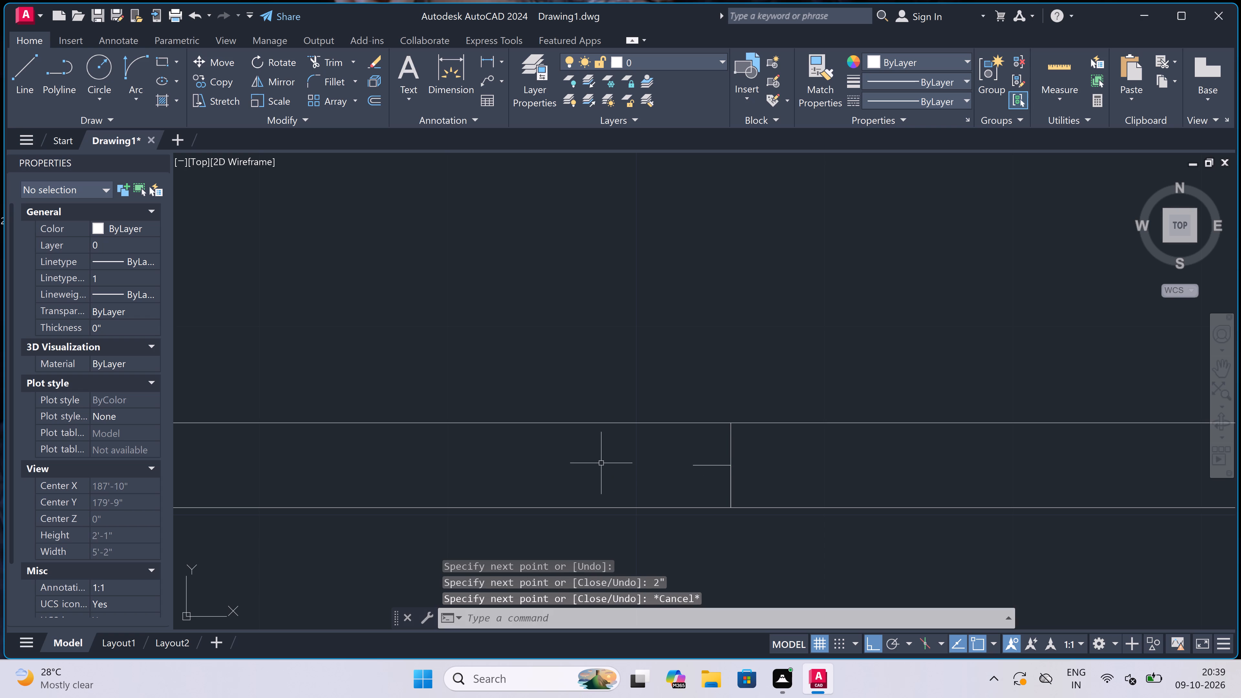
Draw the third room's door swing as a Start, End, Direction arc from the leaf's upper end to the opposite jamb's stop.
scroll(602, 463, "down", 4)
scroll(600, 447, "up", 2)
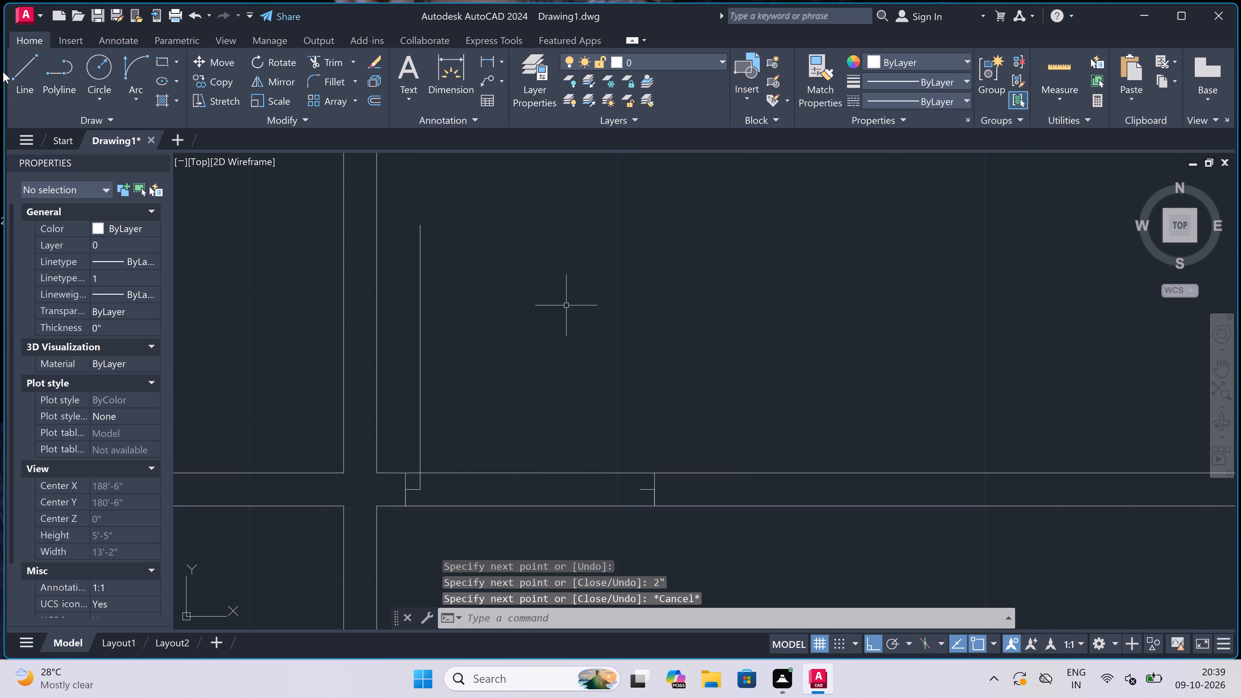
left_click(140, 55)
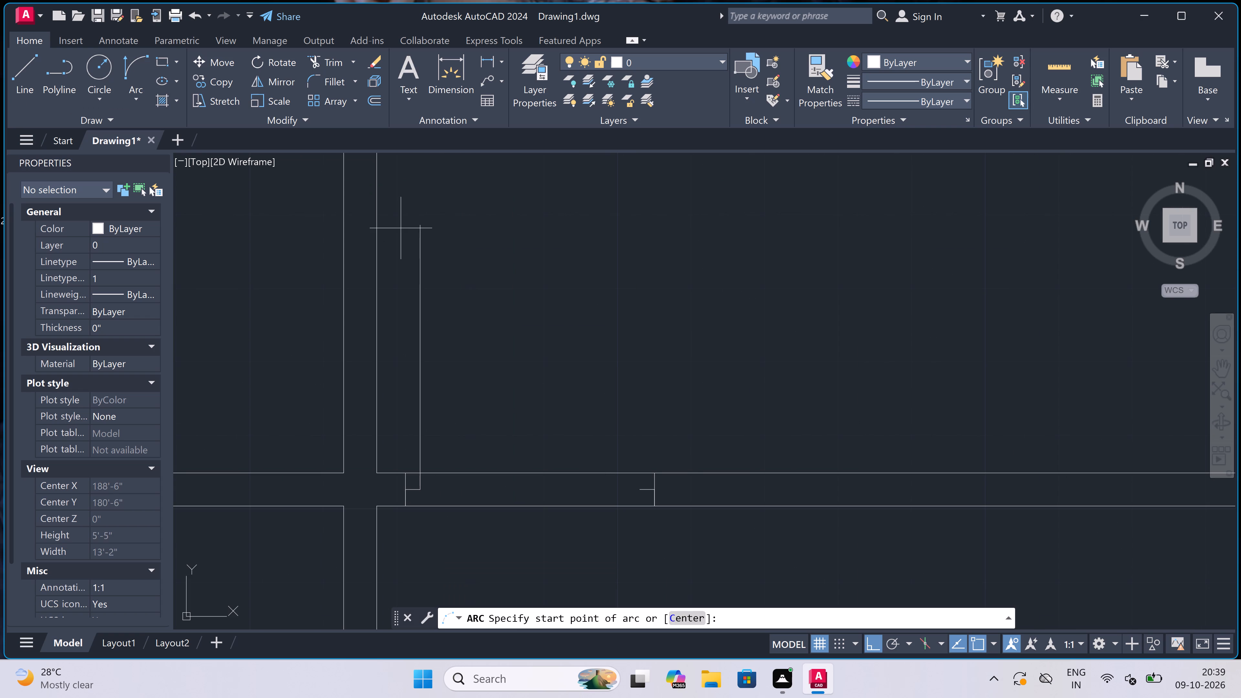
left_click(414, 225)
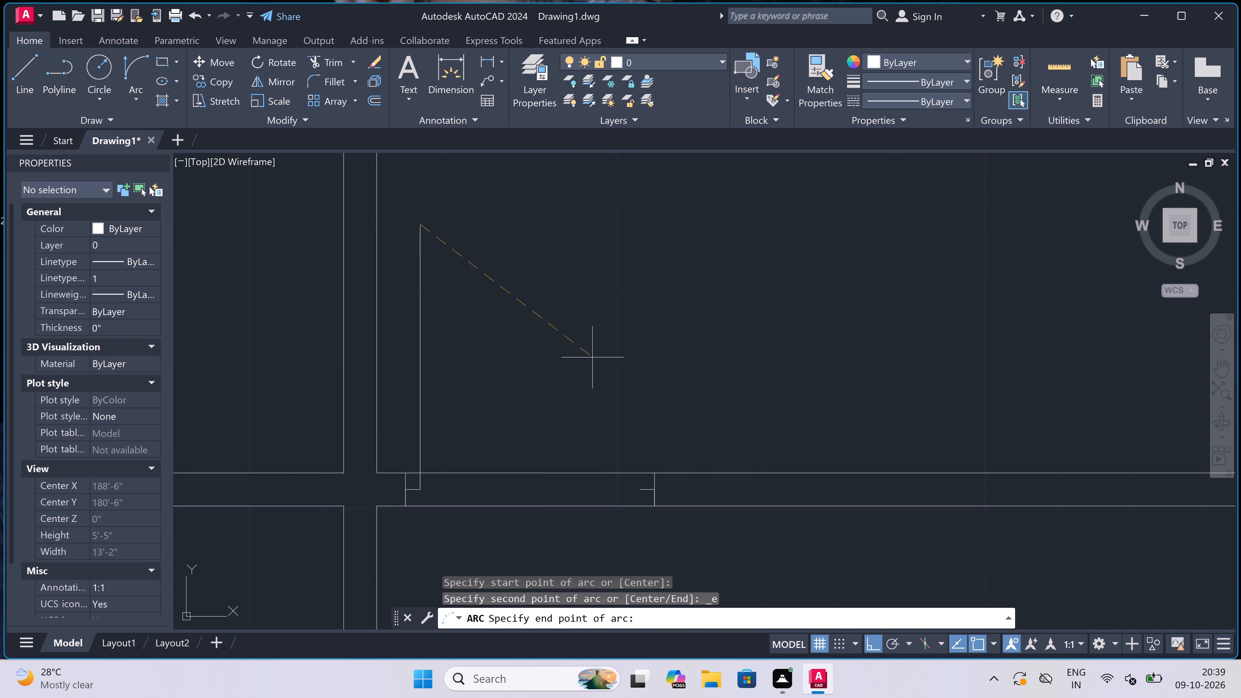
left_click(641, 492)
left_click(673, 374)
Trim both lines of the third room's horizontal wall across the door opening.
type("tr")
key("space")
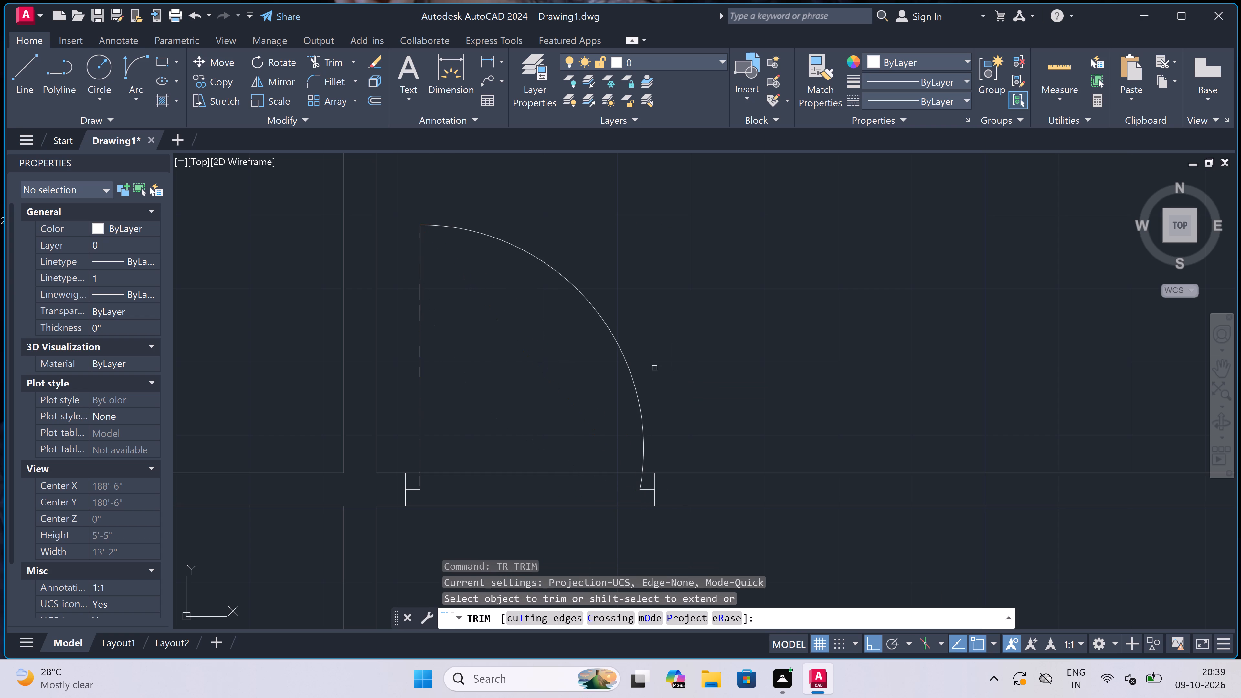
scroll(570, 366, "down", 3)
left_click(570, 366)
left_click(562, 420)
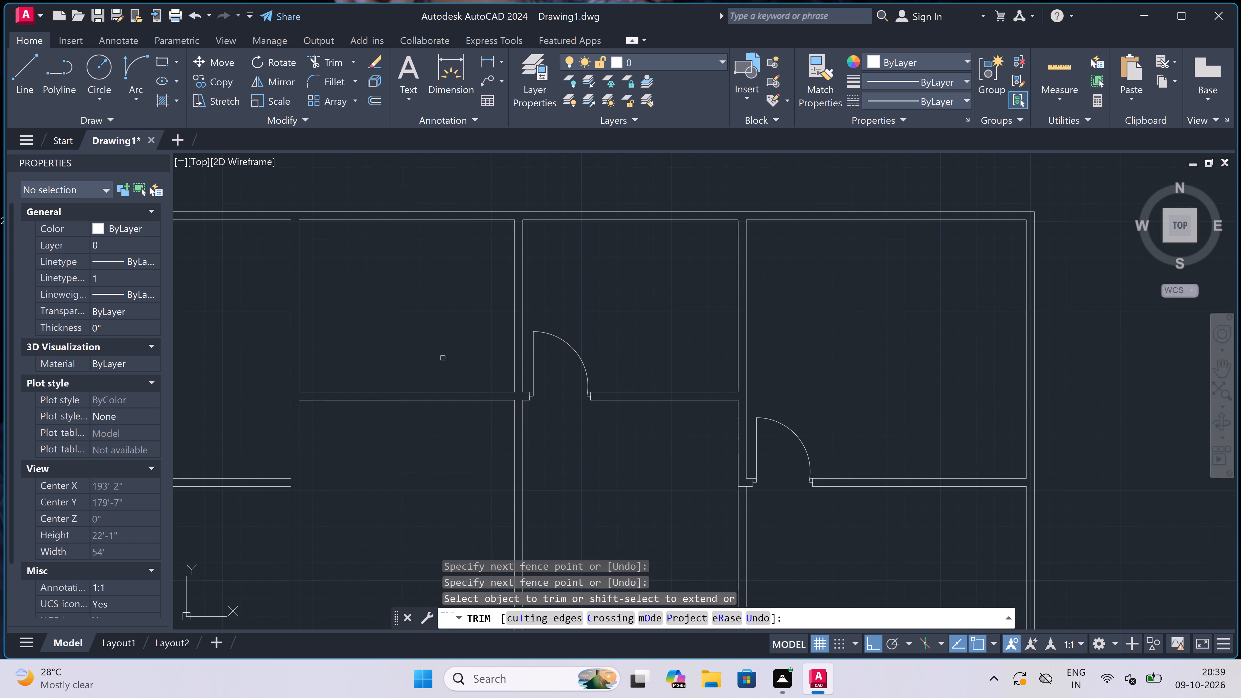
scroll(474, 370, "up", 3)
key("Escape")
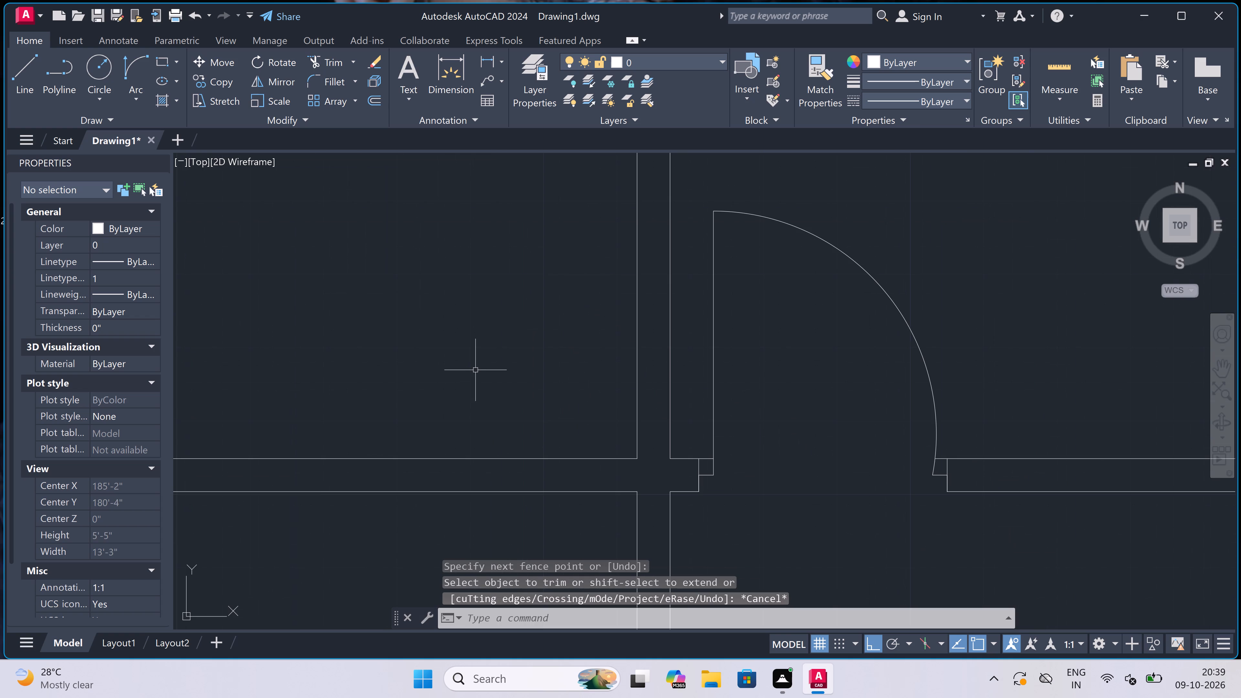
Draw a jamb line across the second room's horizontal wall just left of the second partition, continuing with a 2" stop leftward and 3' leaf upward.
type("l")
key("space")
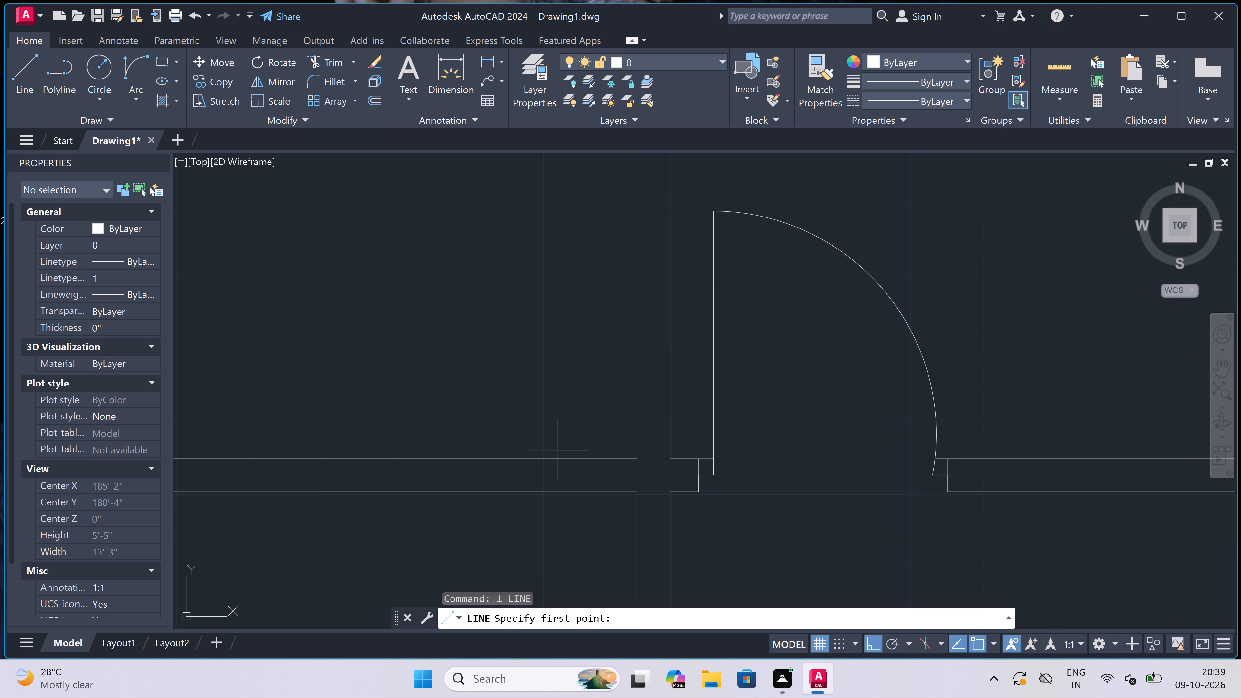
left_click(605, 460)
left_click(601, 489)
left_click(602, 481)
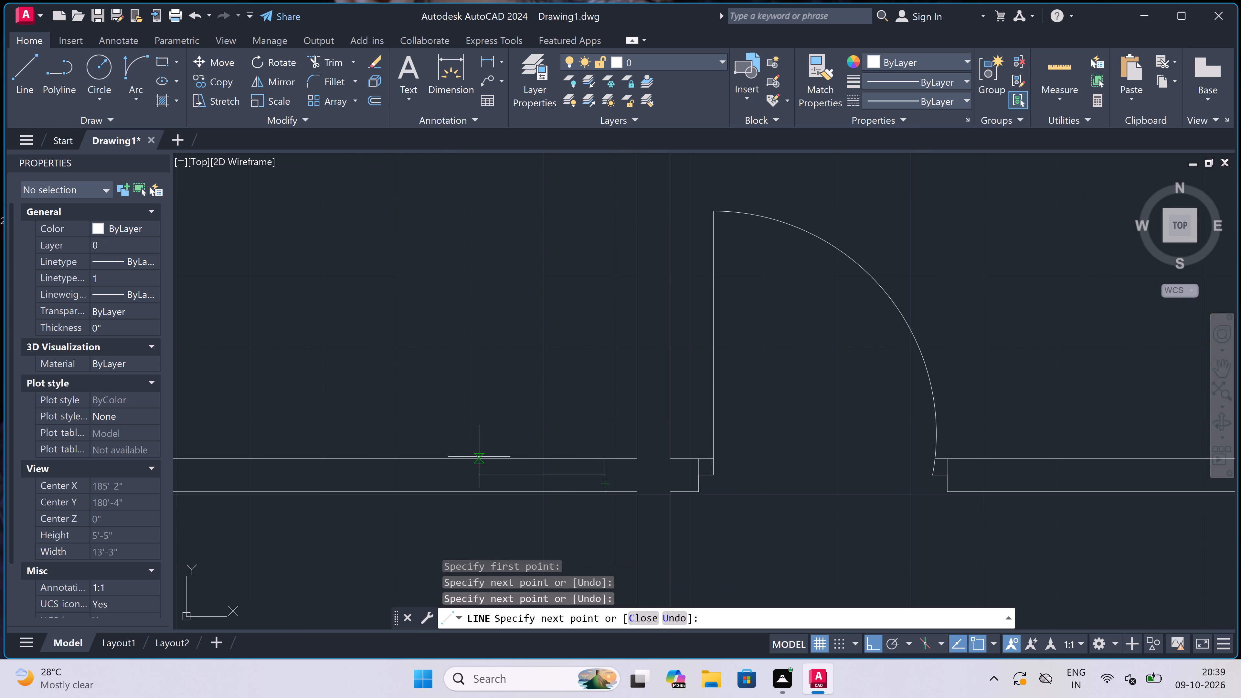
type("2\"")
key("space")
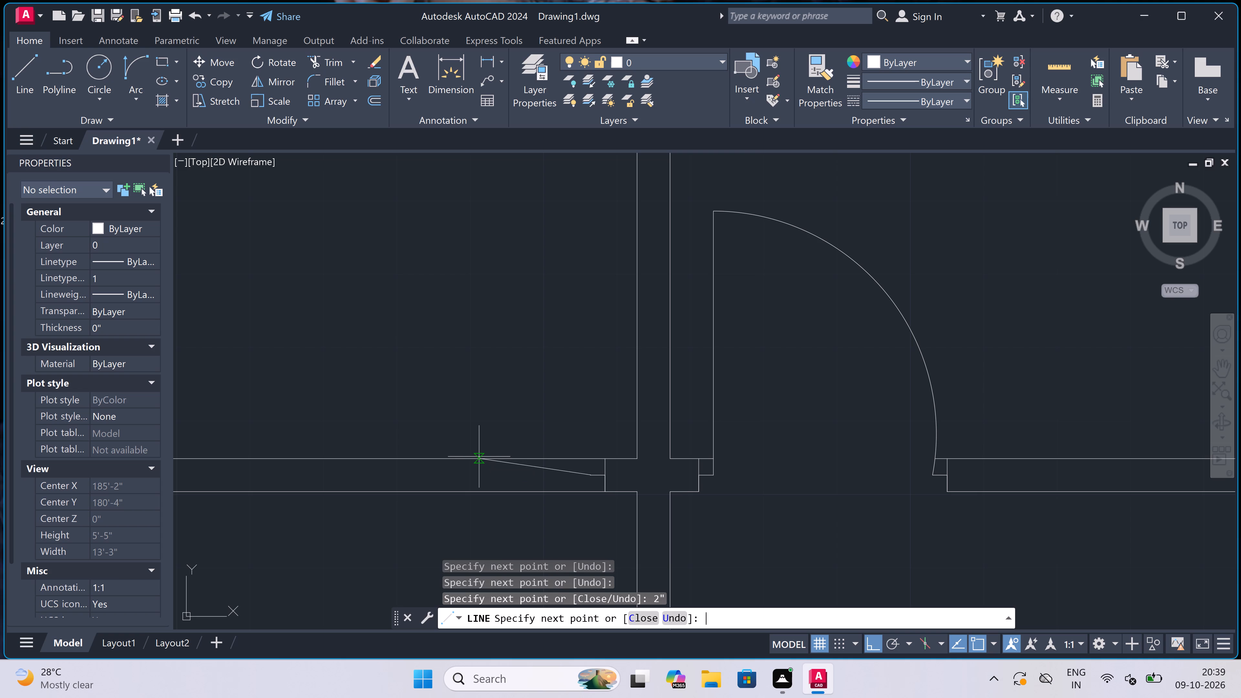
type("3'")
key("space")
key("Escape")
Draw the opposite jamb line across the second room's horizontal wall, with a 2" stop from its middle toward the door leaf.
key("space")
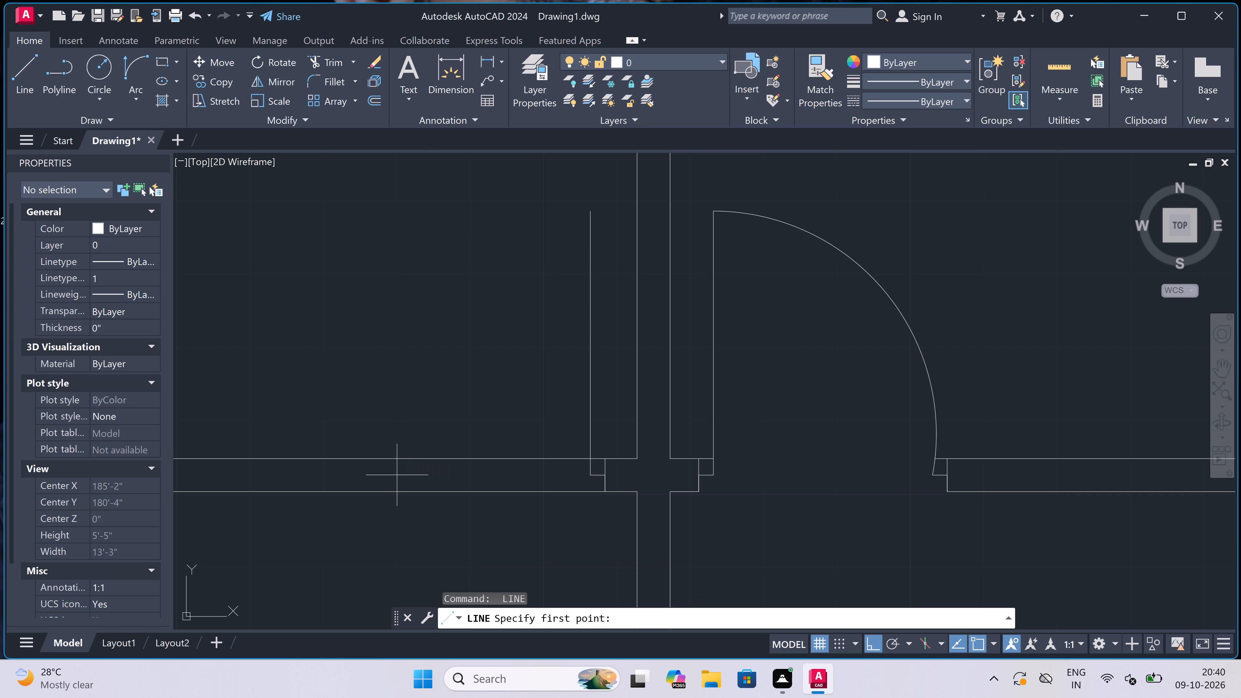
left_click(392, 466)
left_click(386, 501)
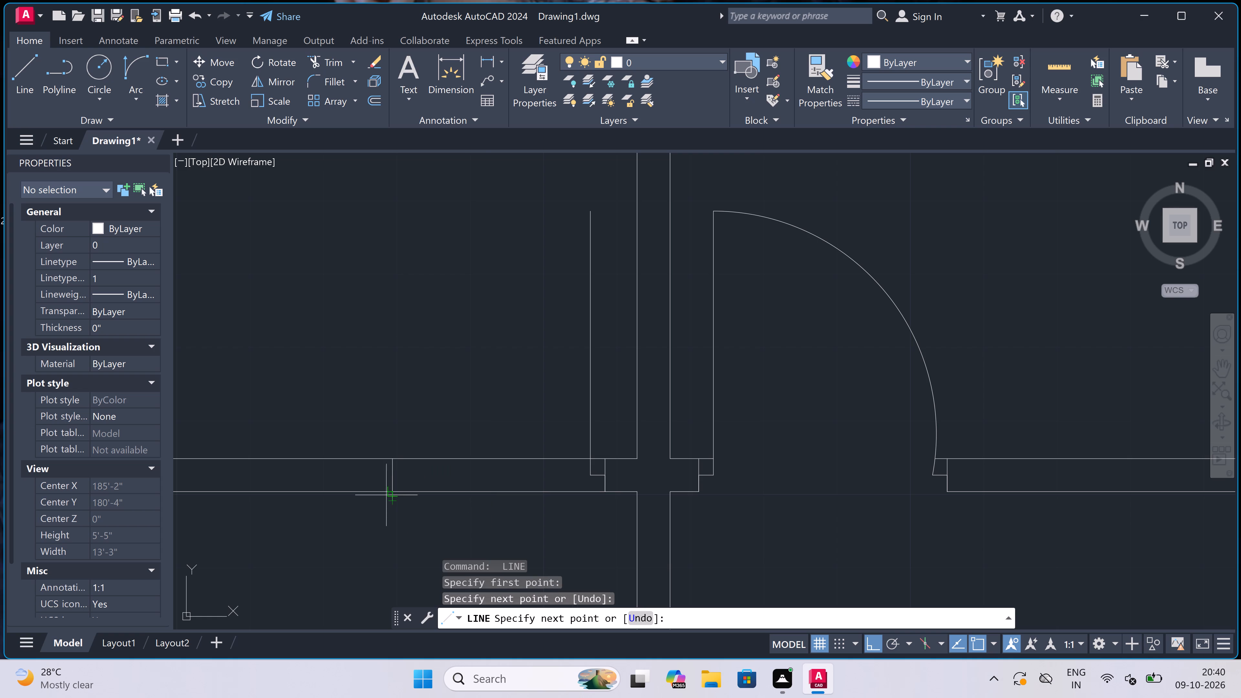
key("ctrl+z")
scroll(388, 483, "up", 2)
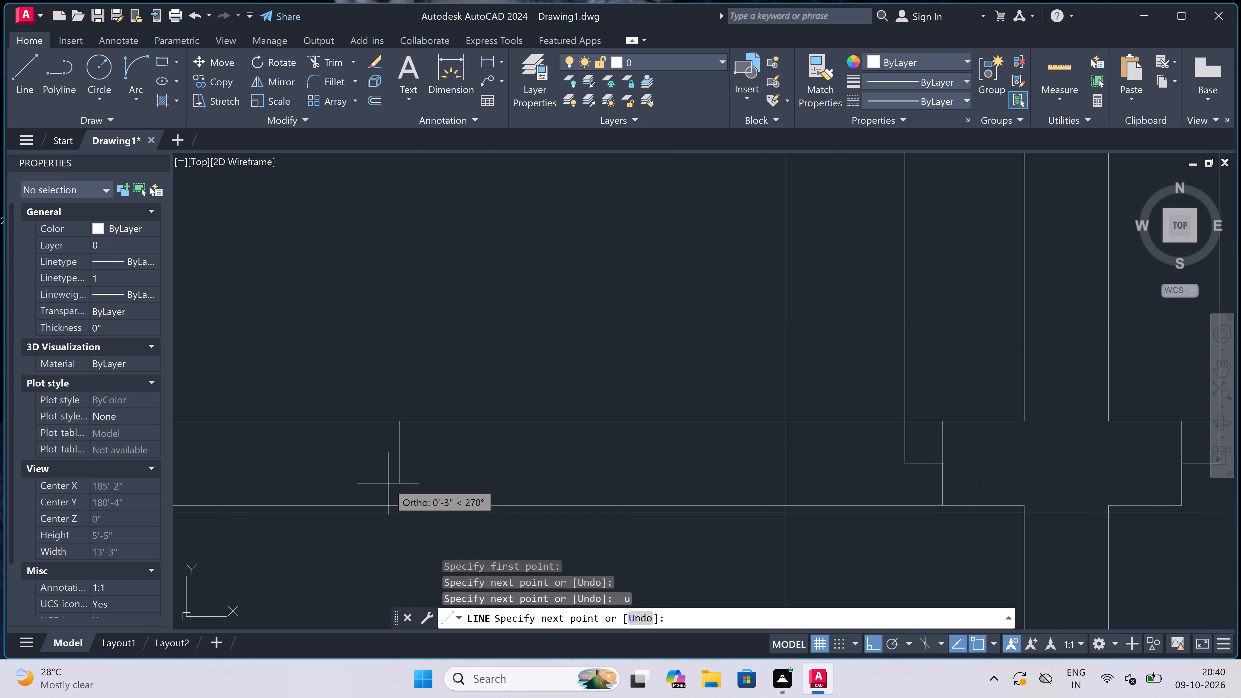
left_click(397, 502)
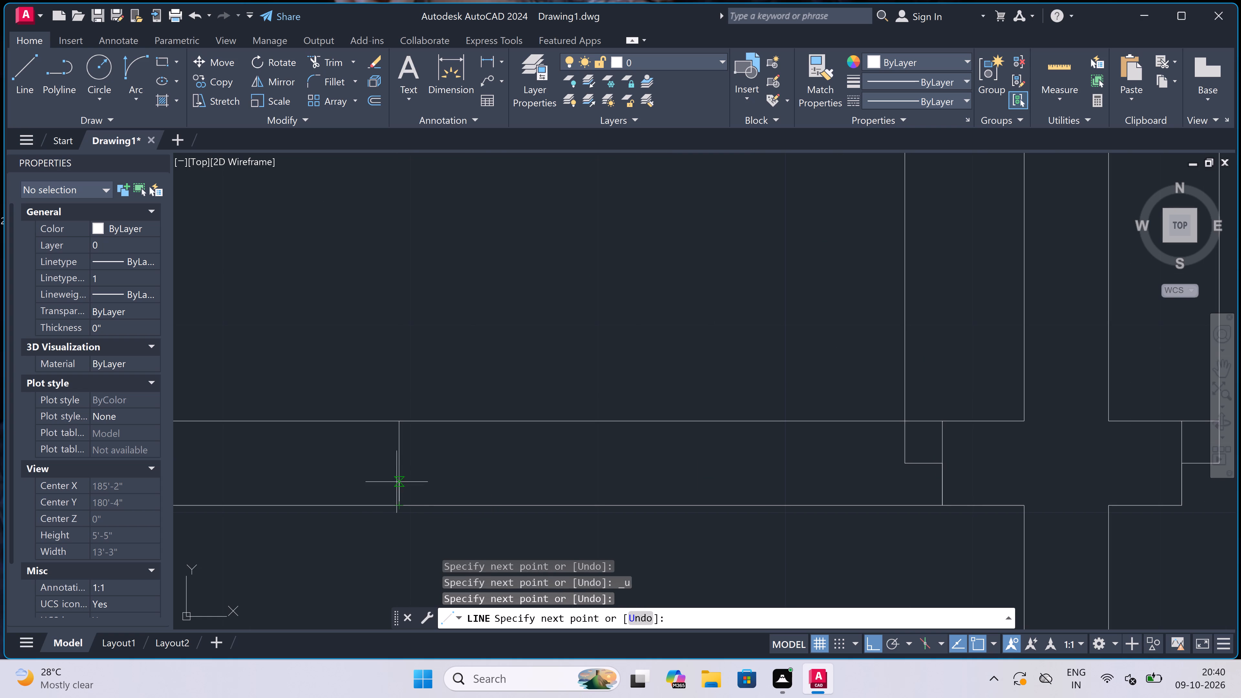
left_click(396, 469)
type("2\"")
key("space")
key("Escape")
Draw the second room's door swing as a Start, End, Direction arc from the leaf's upper end to the opposite jamb's stop.
scroll(344, 475, "down", 1)
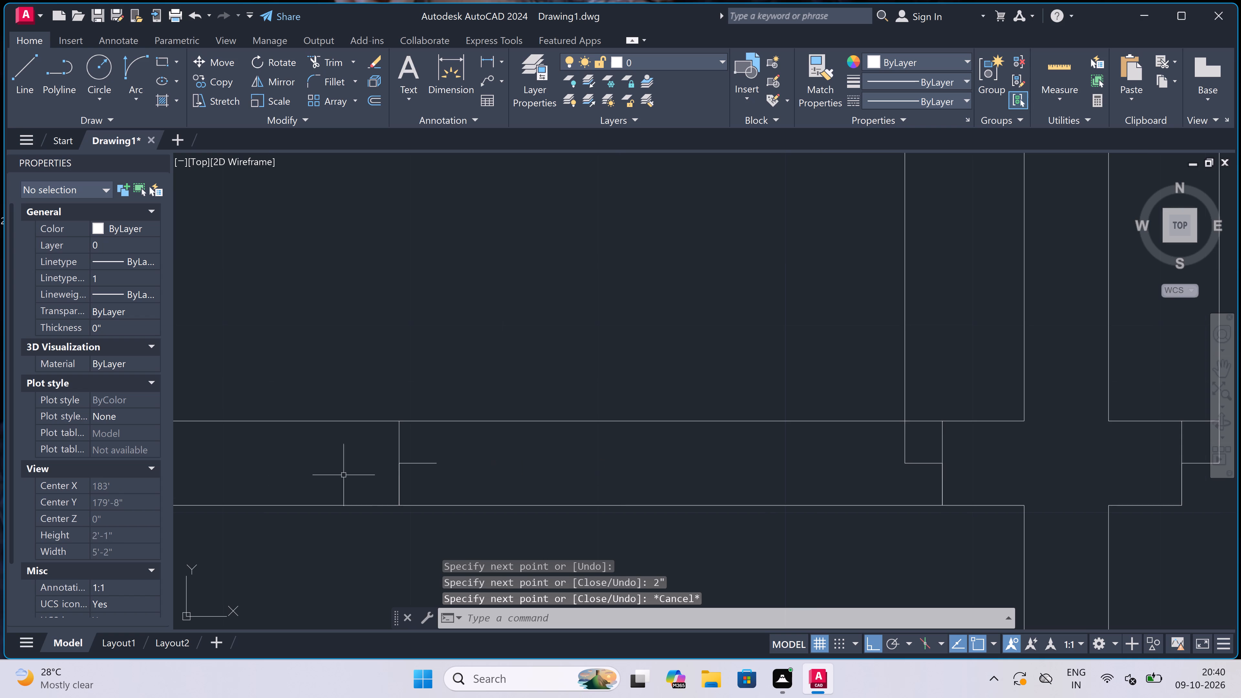
left_click(136, 70)
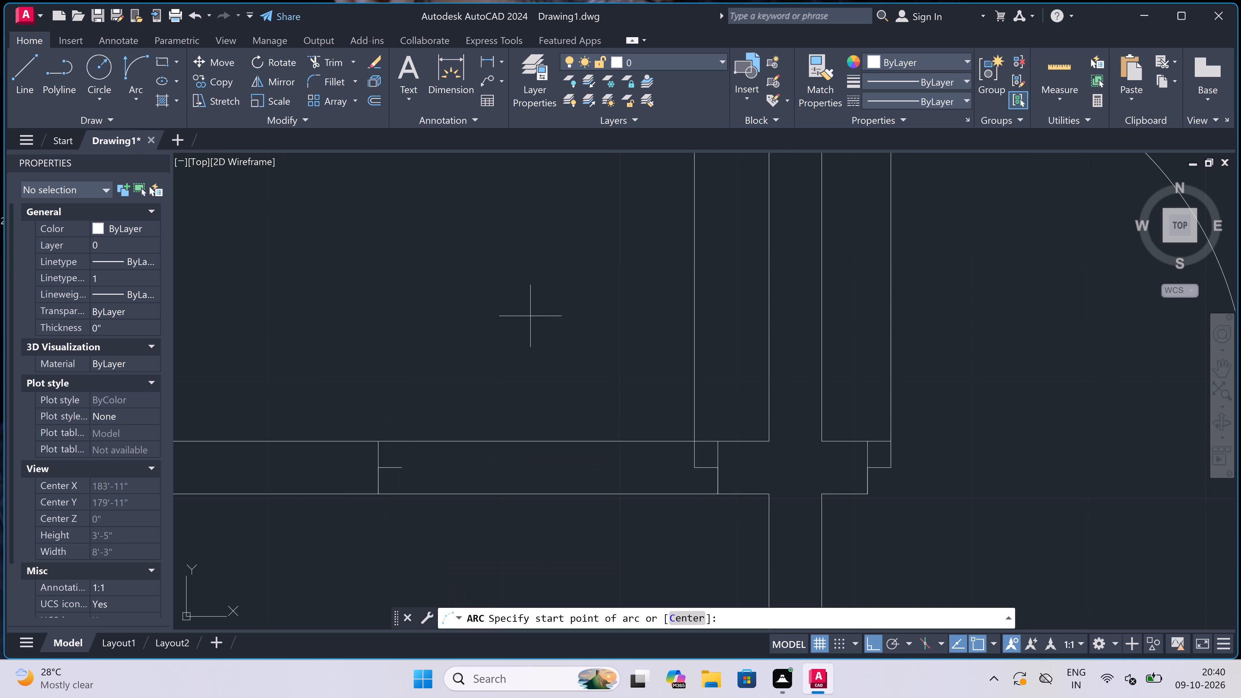
scroll(531, 317, "down", 2)
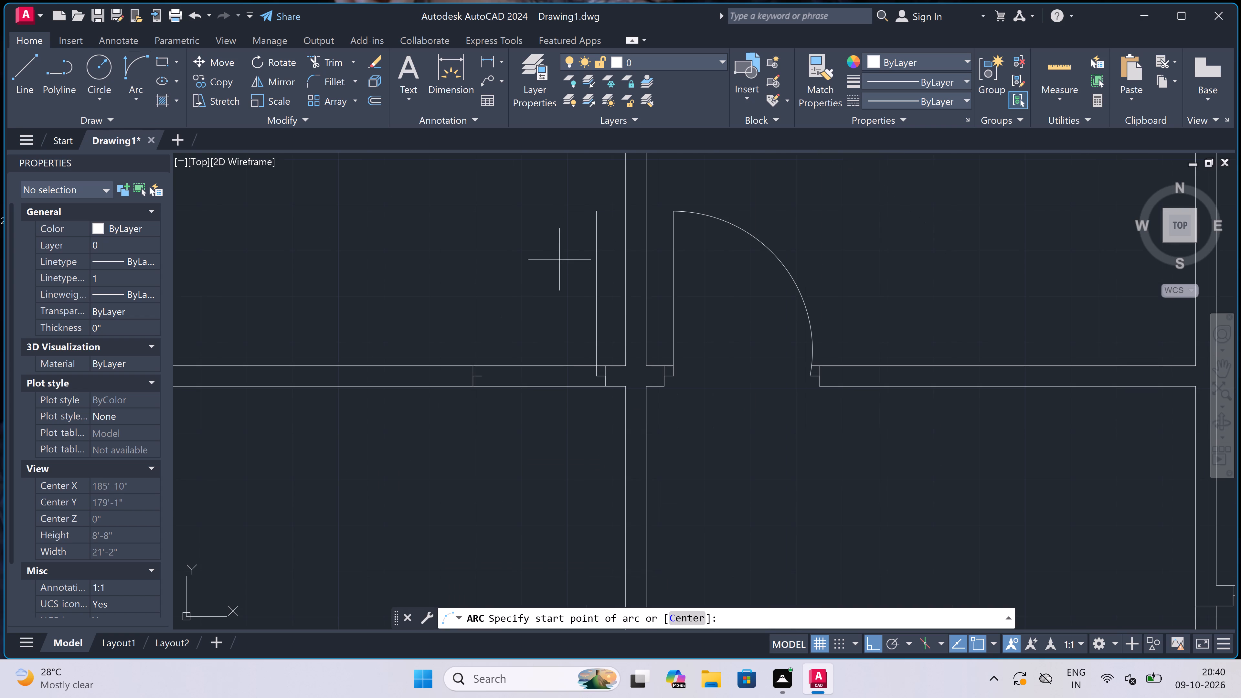
scroll(583, 198, "up", 1)
left_click_drag(604, 216, 602, 218)
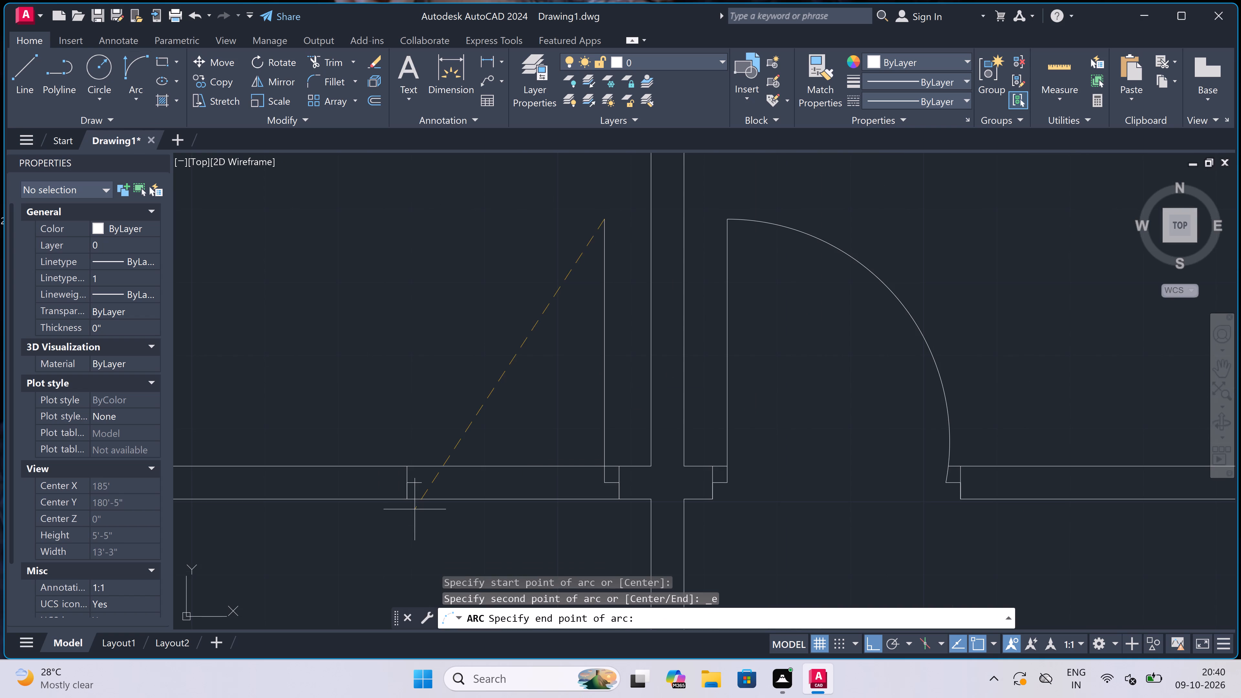
left_click(421, 485)
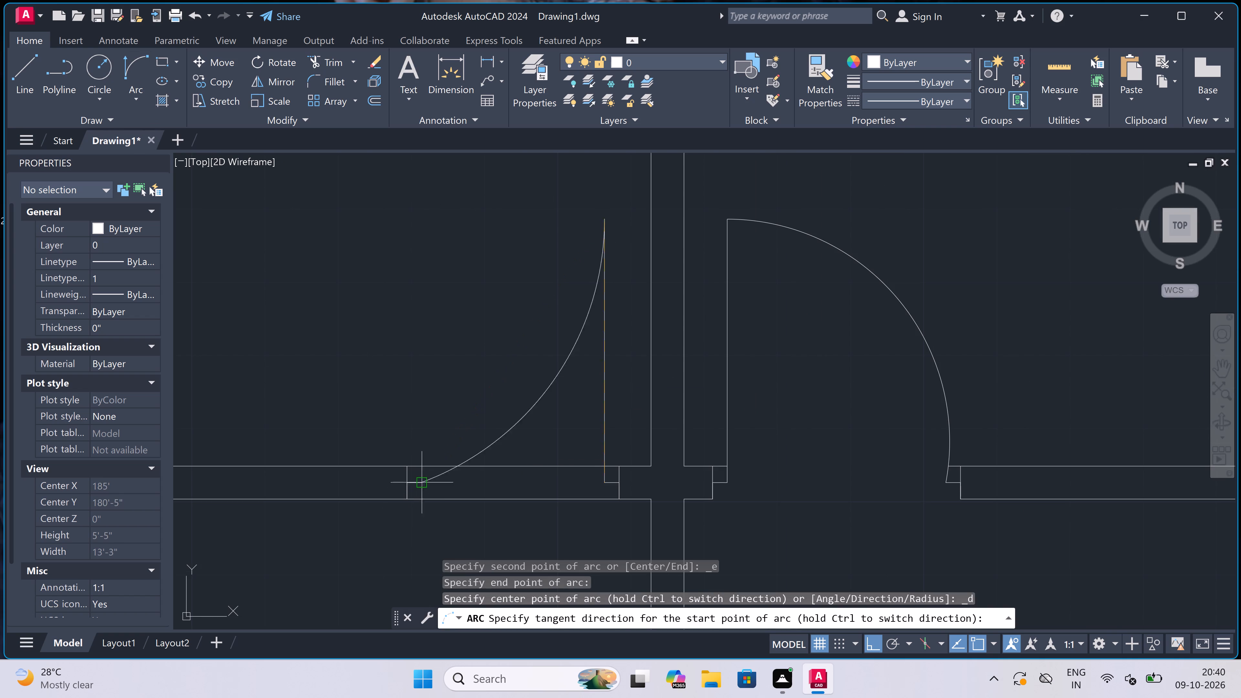
left_click(354, 342)
Trim both lines of the second room's horizontal wall across the door opening.
key("t")
key("r")
key("space")
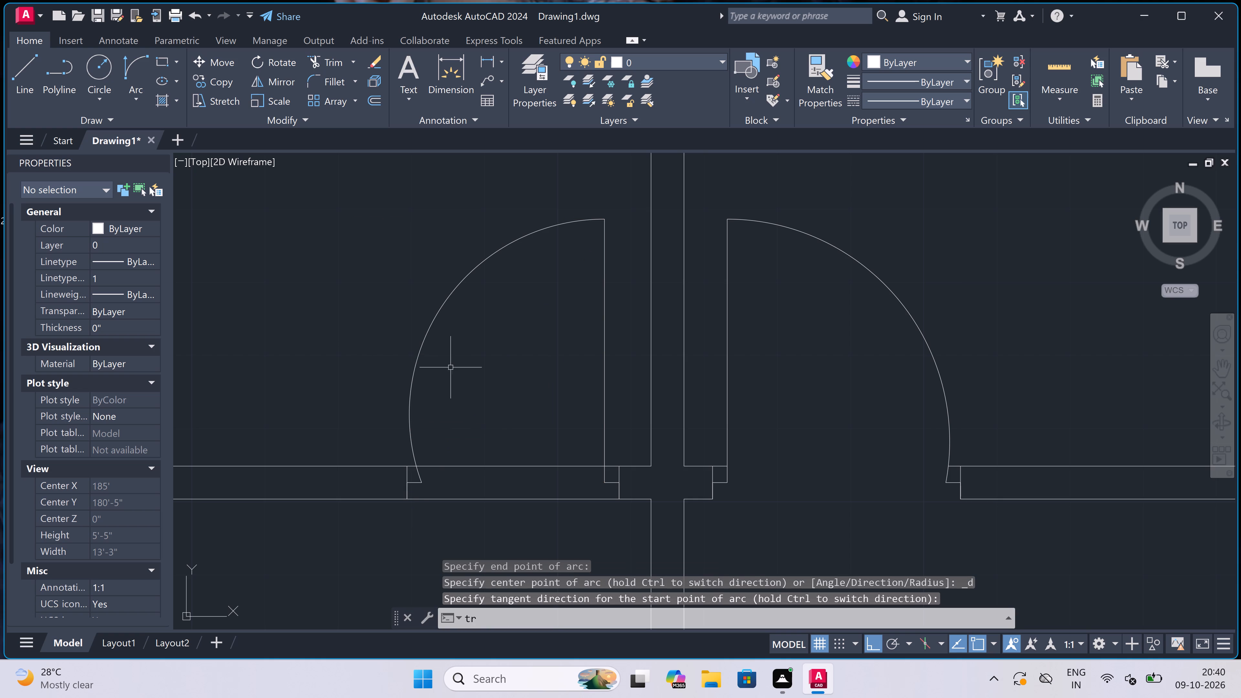
scroll(451, 367, "down", 3)
left_click(458, 376)
left_click(458, 434)
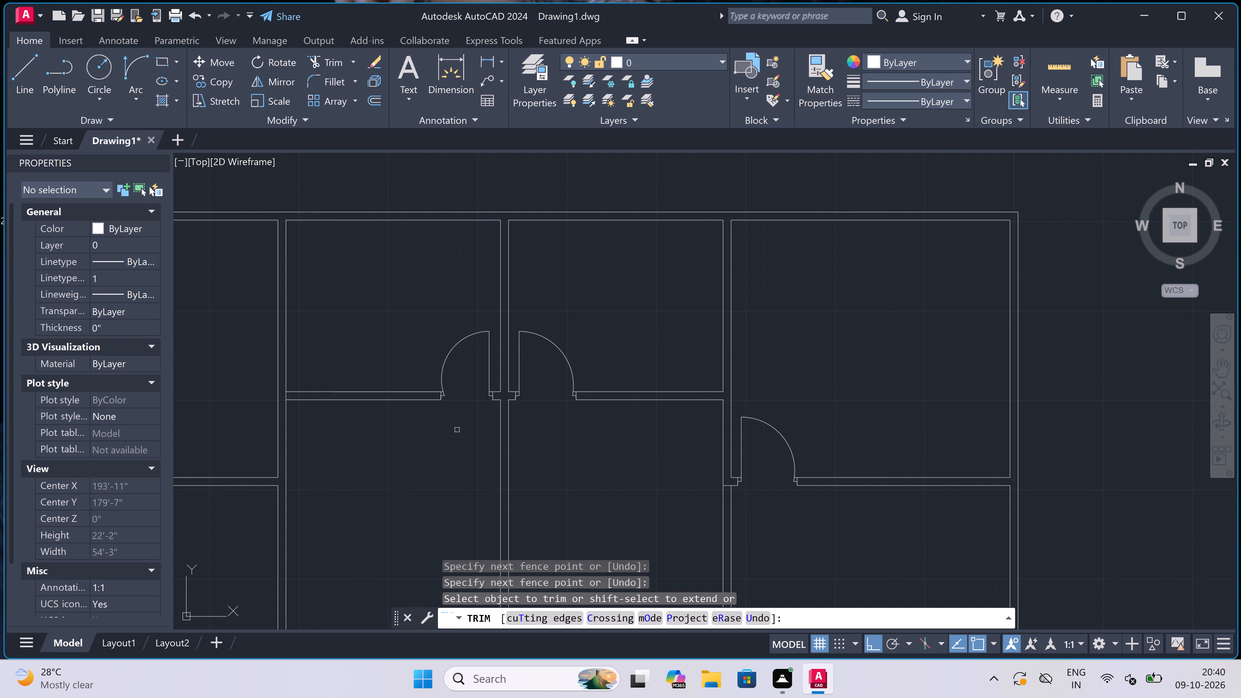
key("Escape")
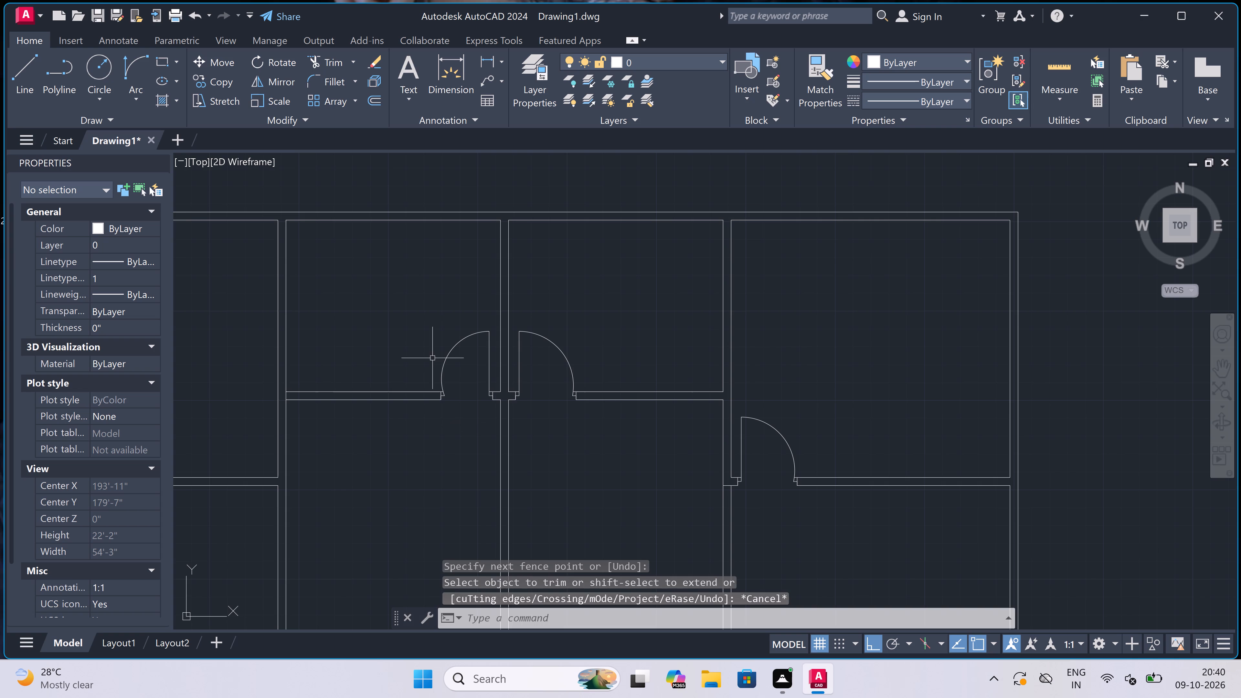
Draw a window in the first room's upper outer wall: a jamb line across it, a 5' mid-wall line rightward, and a closing jamb line.
scroll(418, 338, "down", 3)
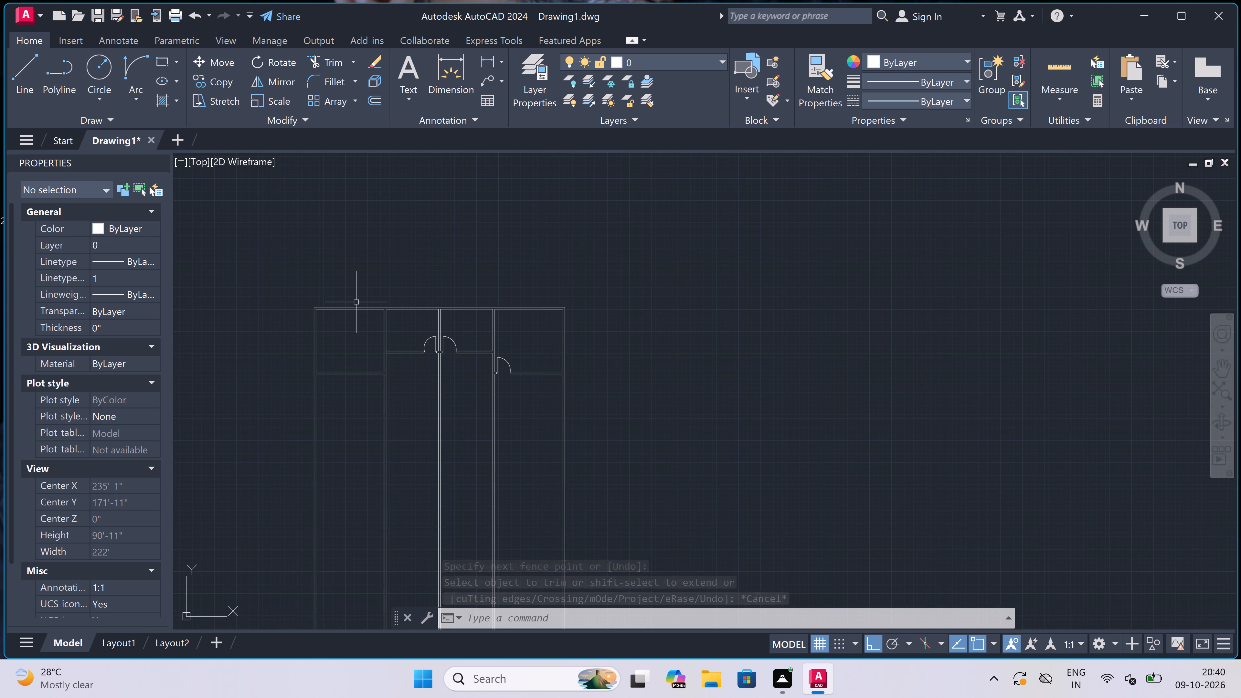
scroll(311, 304, "up", 2)
scroll(352, 302, "up", 2)
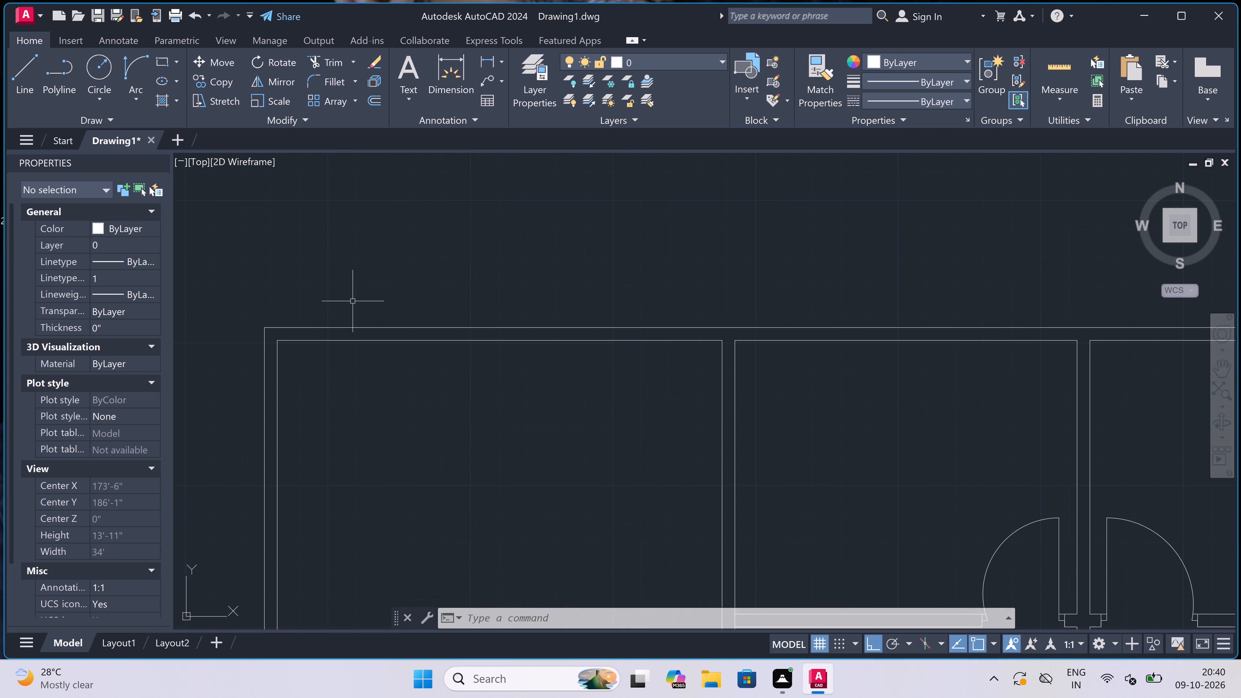
key("l")
key("space")
scroll(385, 316, "up", 1)
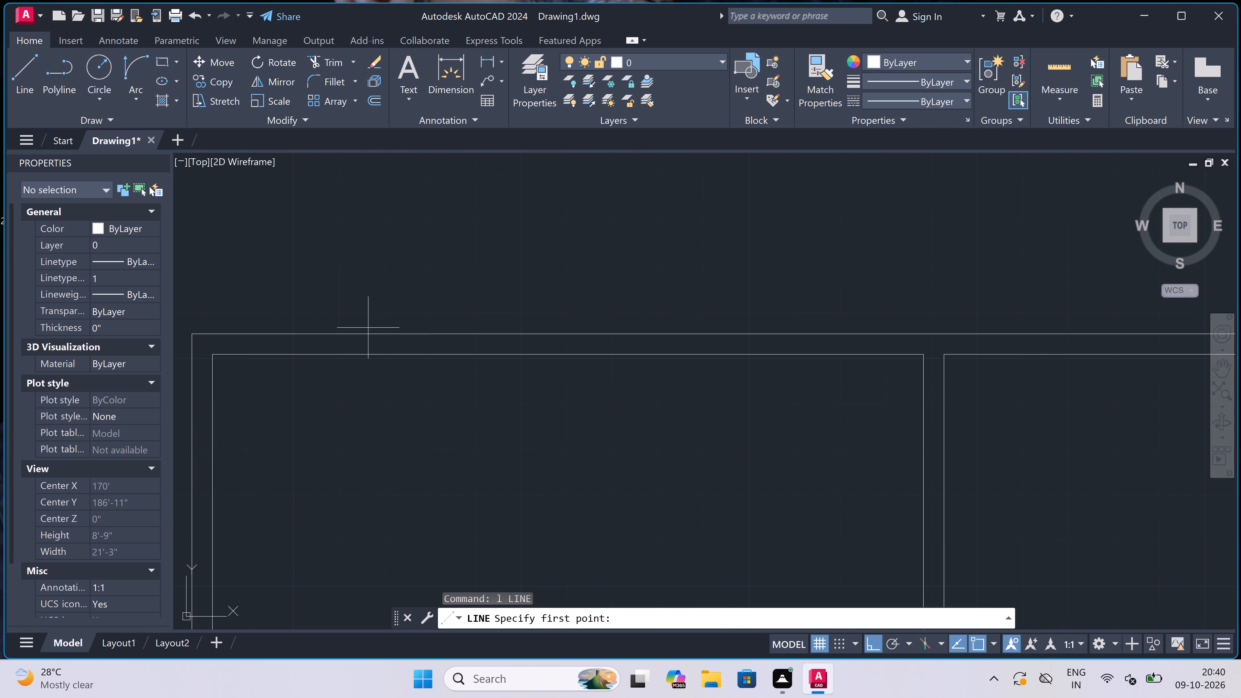
left_click(371, 335)
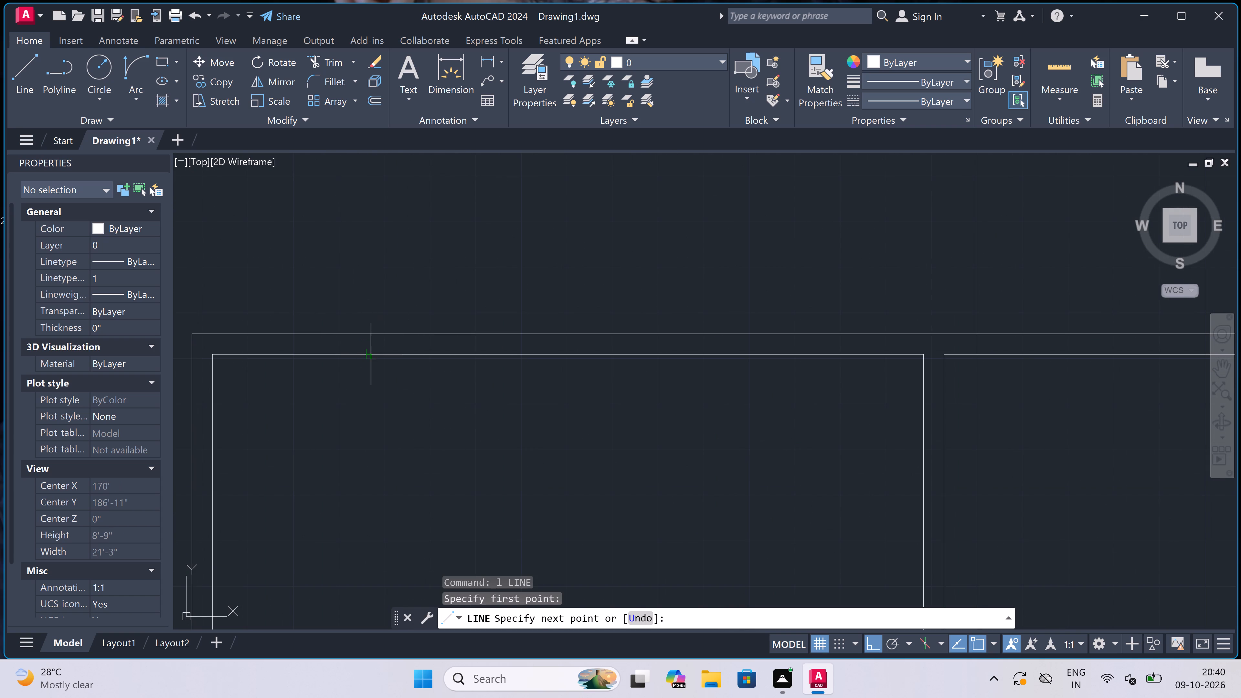
left_click(373, 354)
scroll(372, 349, "up", 1)
left_click(371, 343)
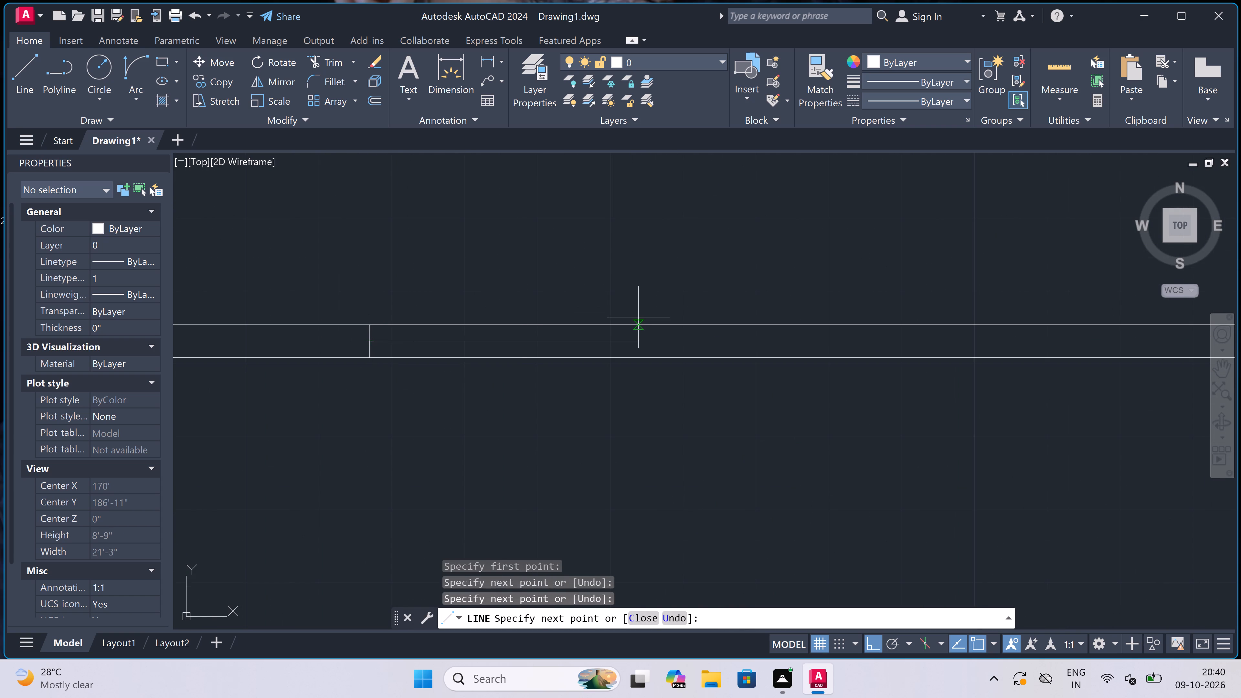
type("5'")
key("space")
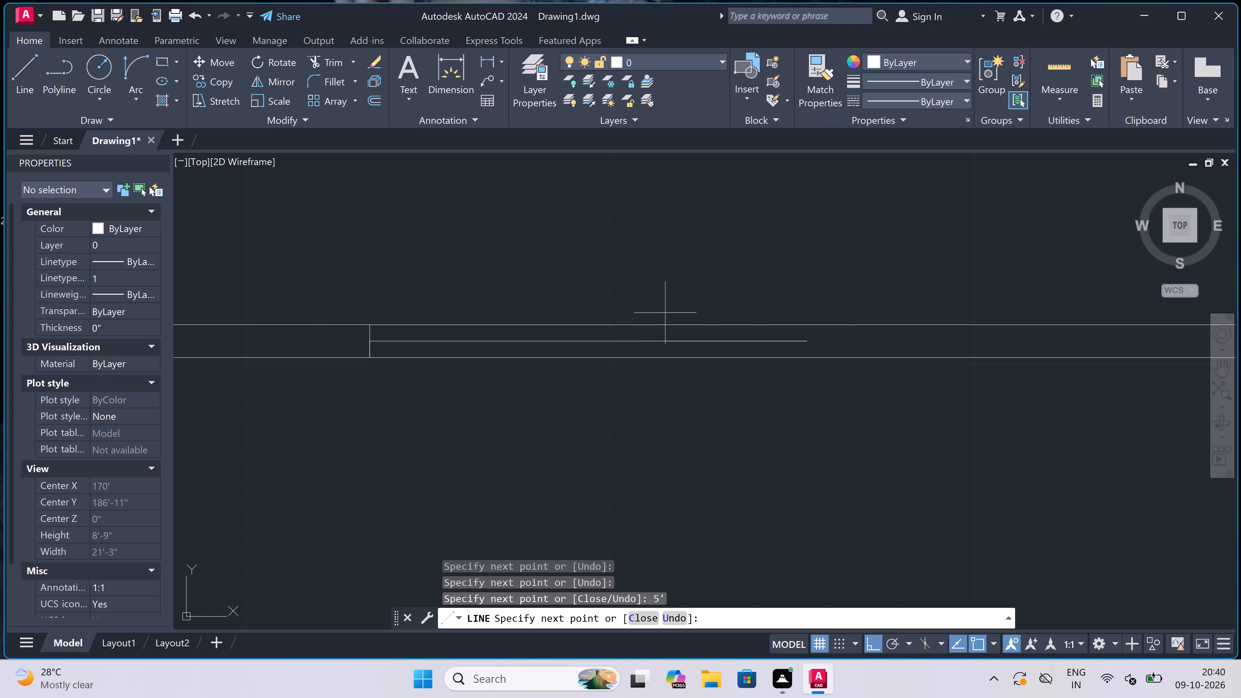
scroll(815, 322, "up", 2)
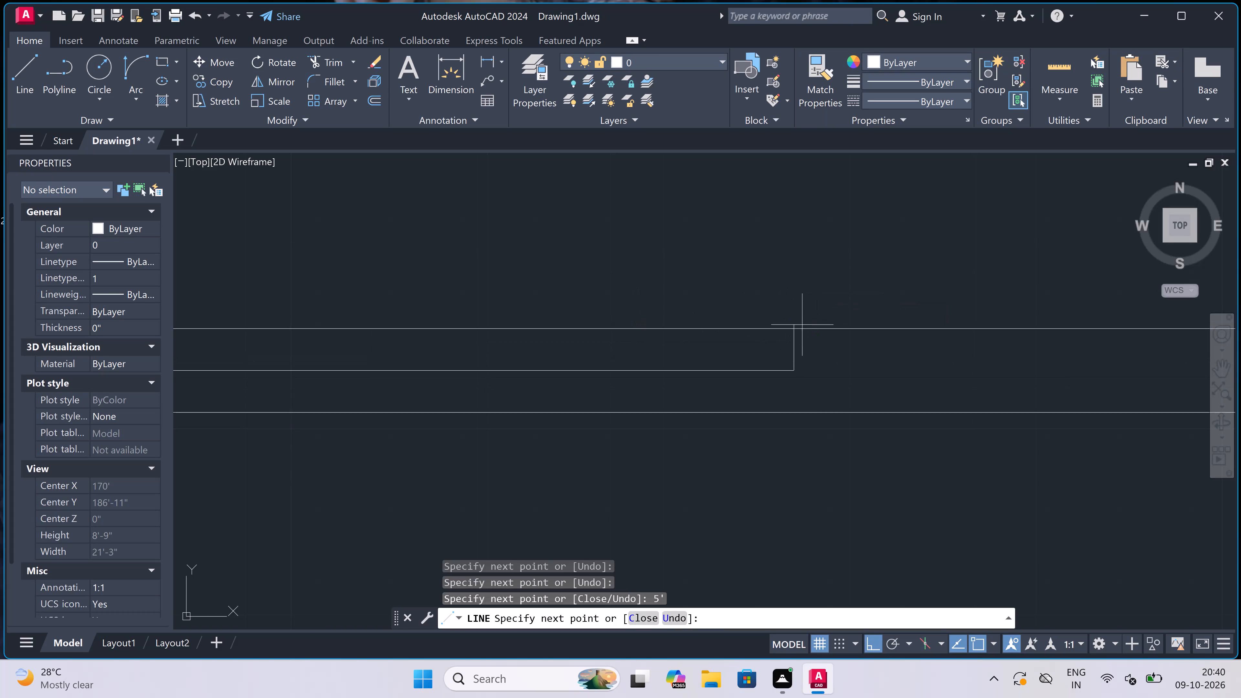
left_click(794, 330)
left_click(792, 410)
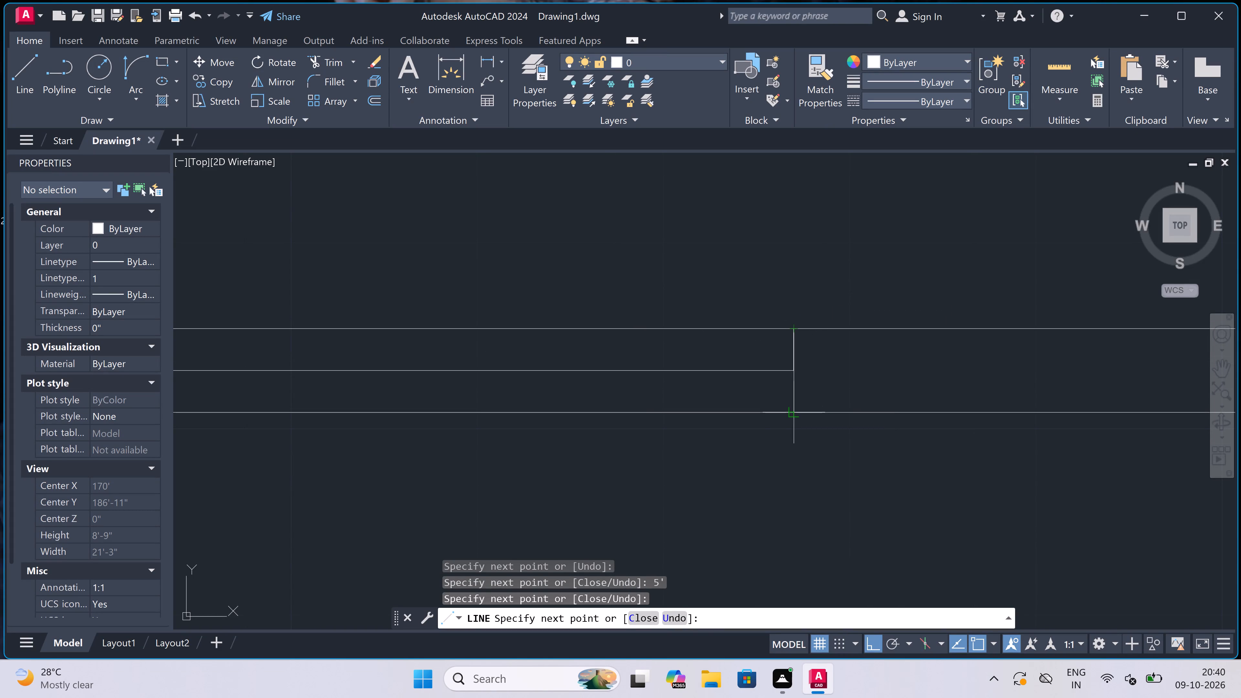
key("Escape")
Draw a window in the first room's left outer wall: a jamb line across it, a 5' mid-wall line downward, and a closing jamb line.
scroll(527, 300, "down", 6)
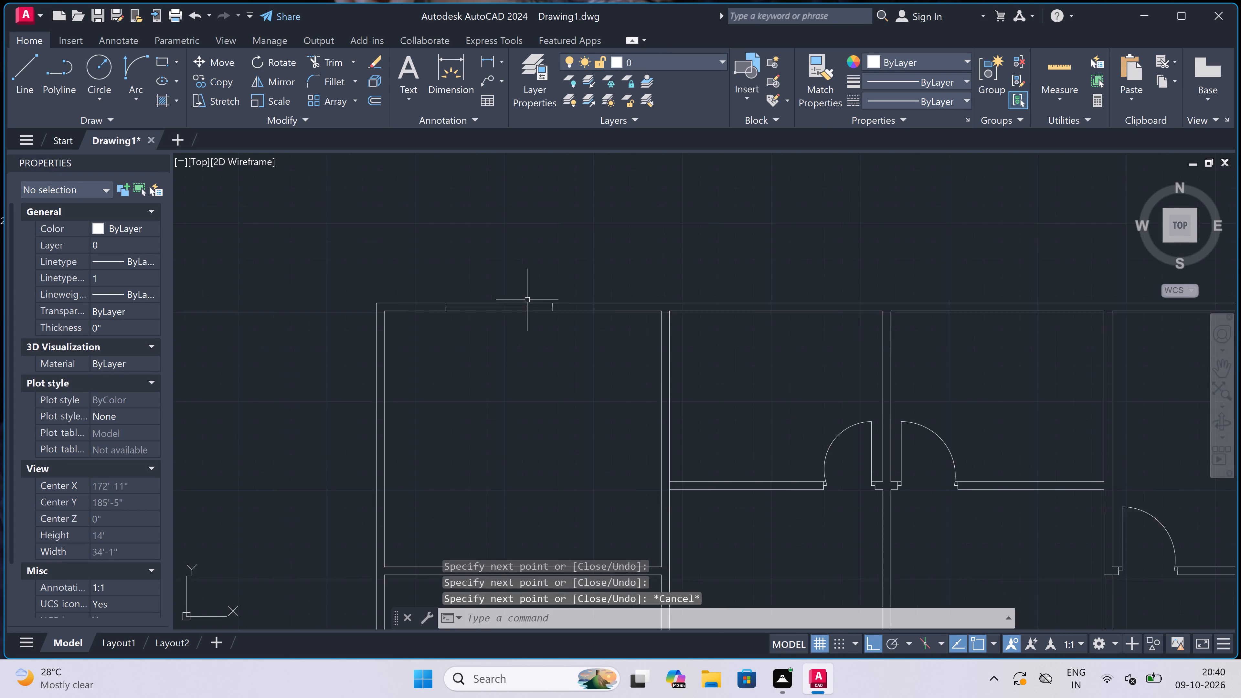
scroll(527, 300, "down", 1)
key("space")
scroll(427, 364, "up", 1)
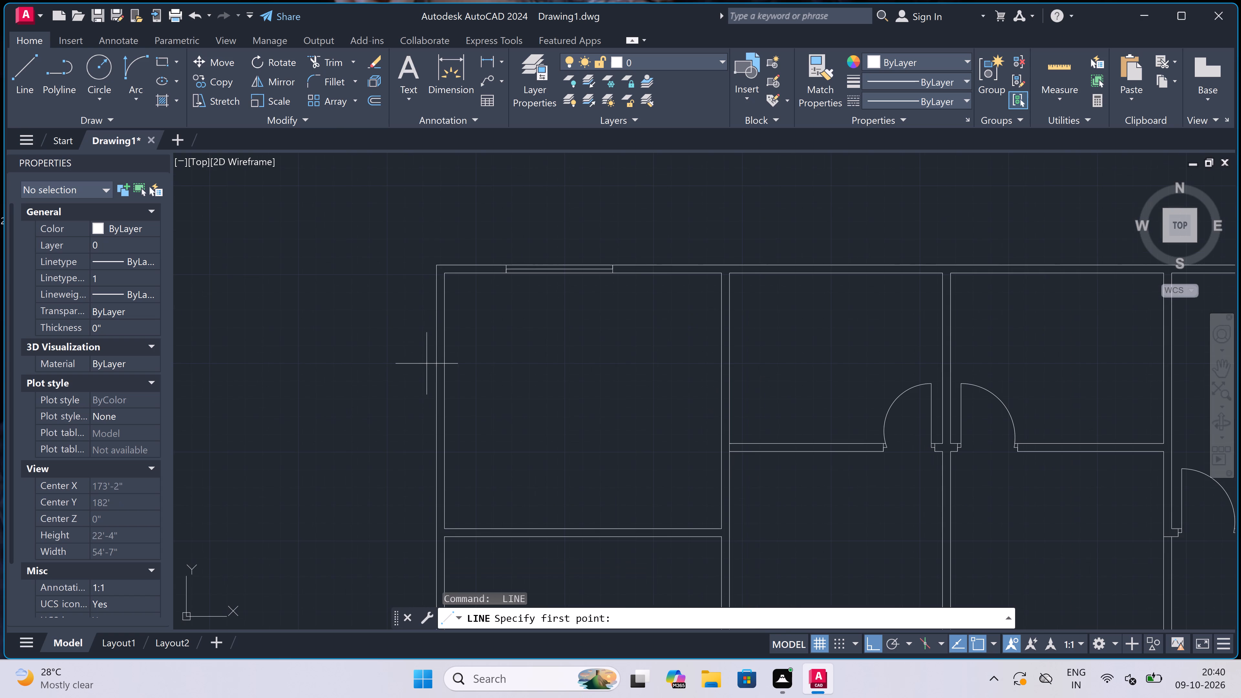
scroll(430, 359, "up", 1)
left_click(434, 357)
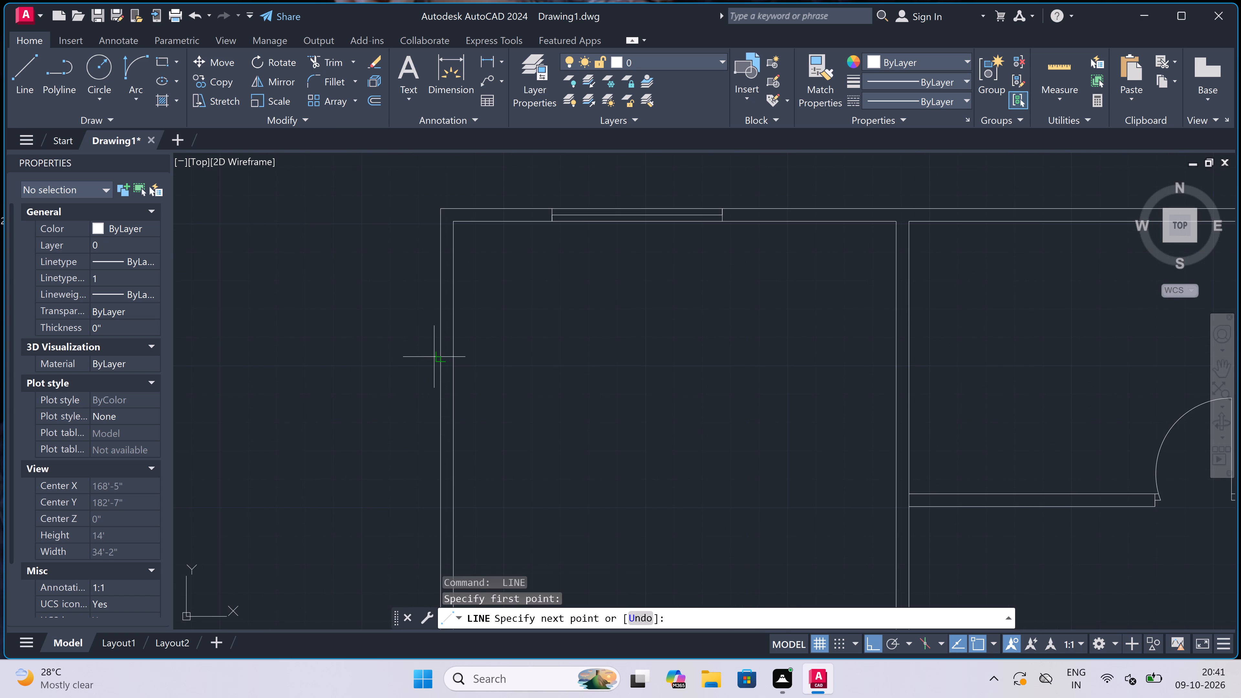
scroll(436, 355, "up", 3)
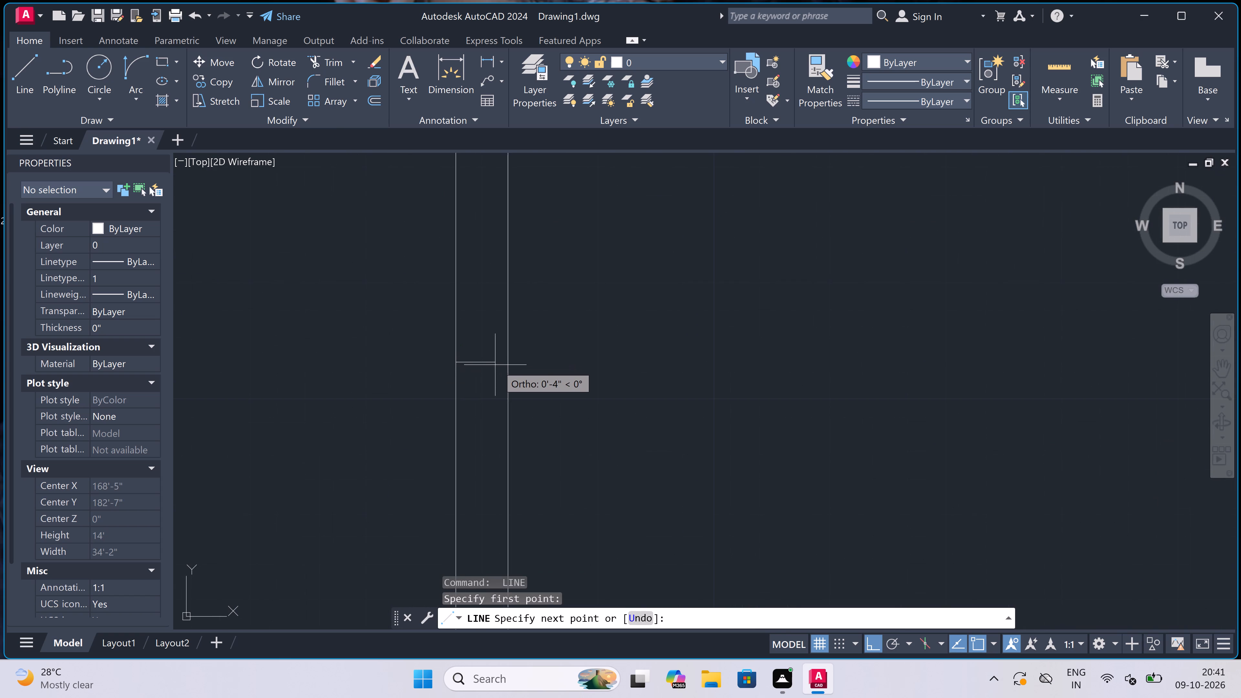
left_click(504, 363)
left_click(480, 361)
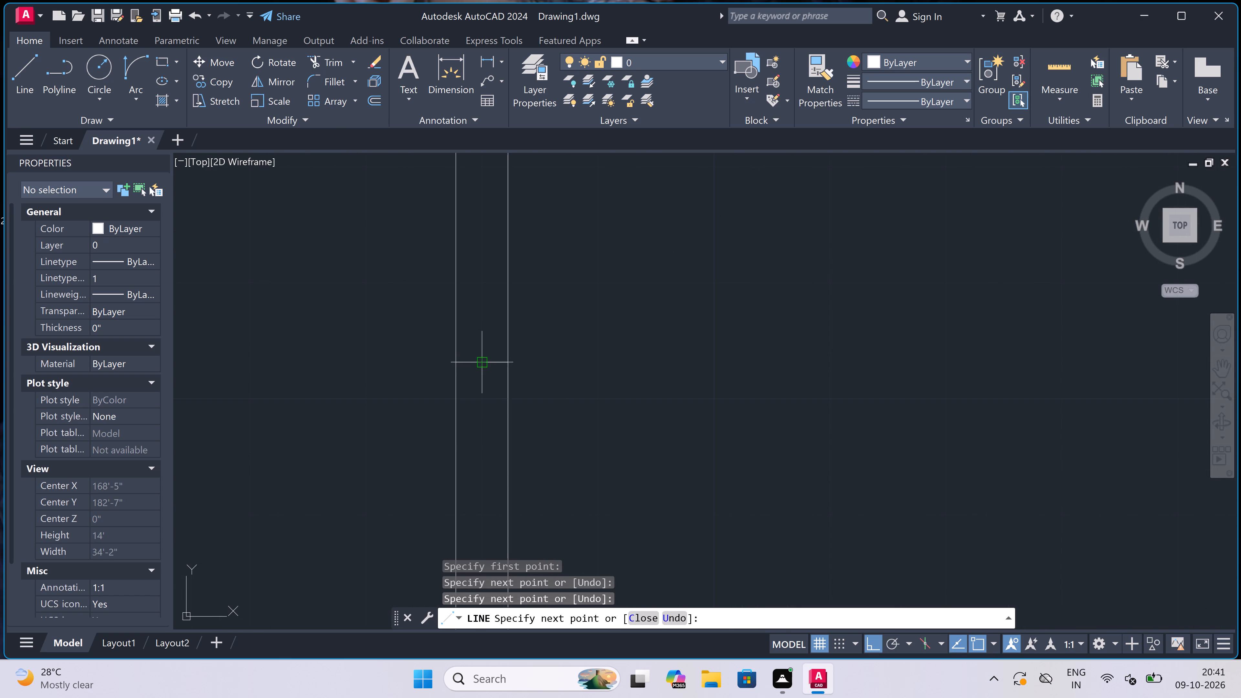
type("5'")
key("space")
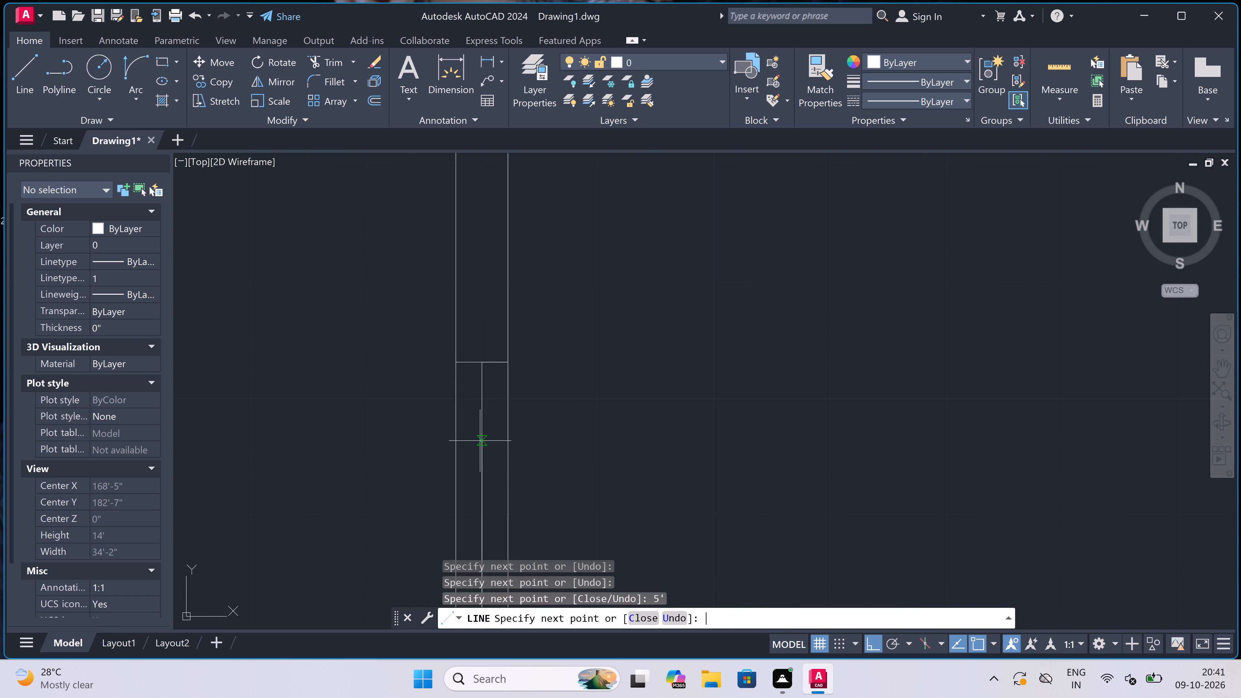
scroll(481, 424, "down", 4)
scroll(473, 481, "down", 3)
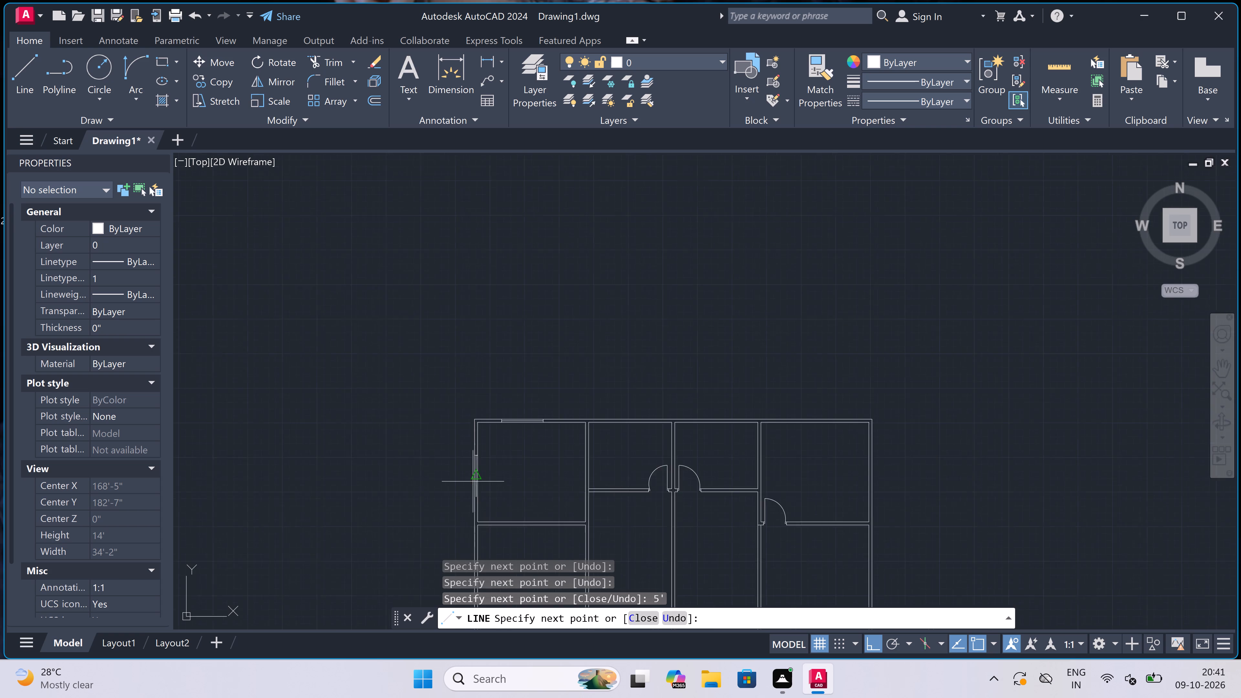
scroll(473, 497, "up", 6)
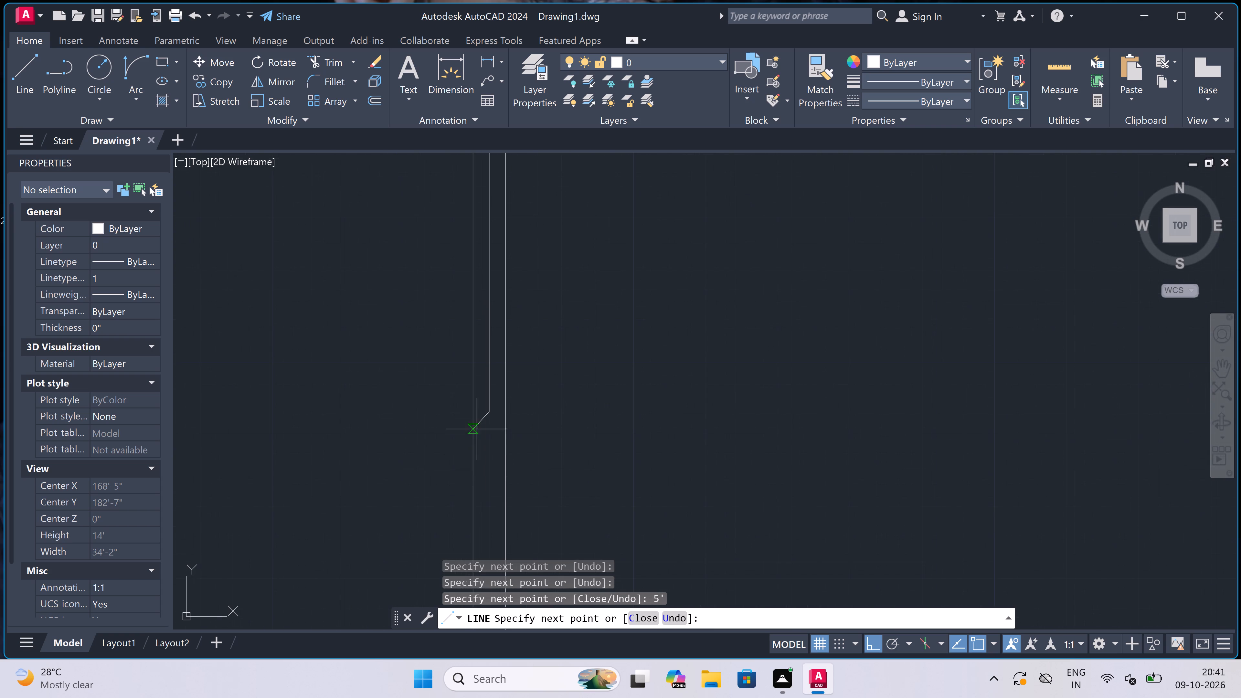
scroll(470, 413, "up", 2)
left_click(474, 413)
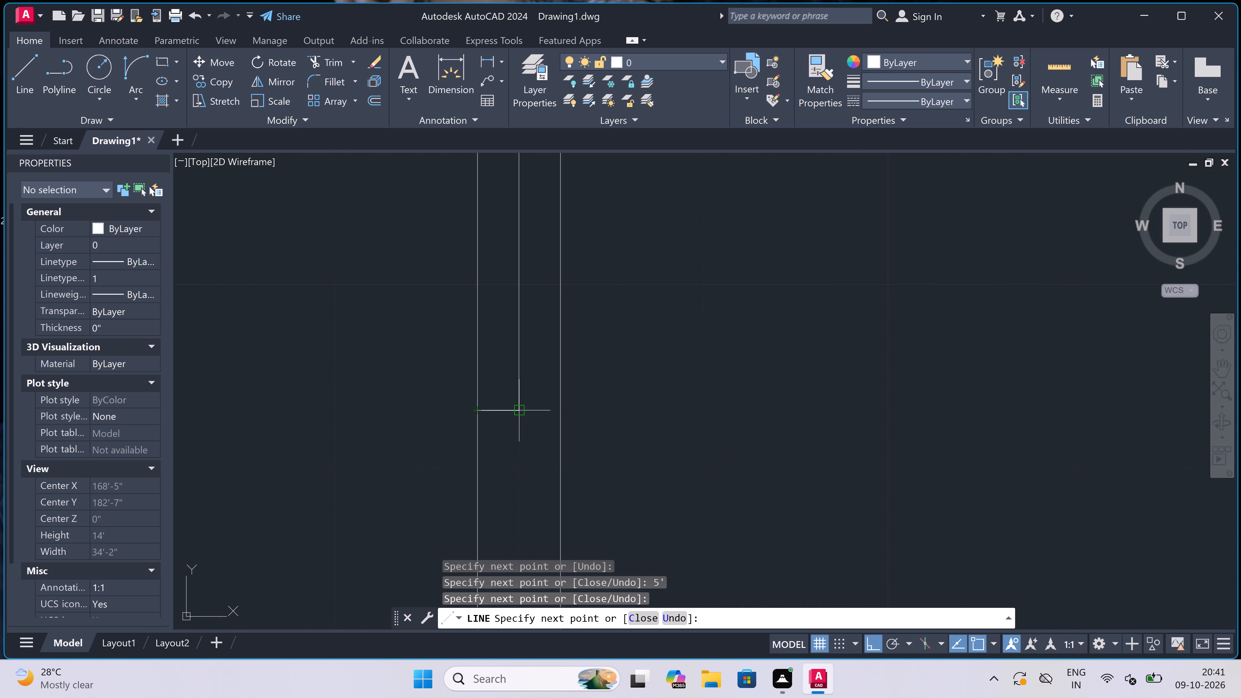
left_click(556, 410)
key("Escape")
Draw a jamb line across the first room's horizontal wall just left of the first partition, continuing with a 2" stop leftward and 3' leaf upward.
scroll(504, 378, "down", 2)
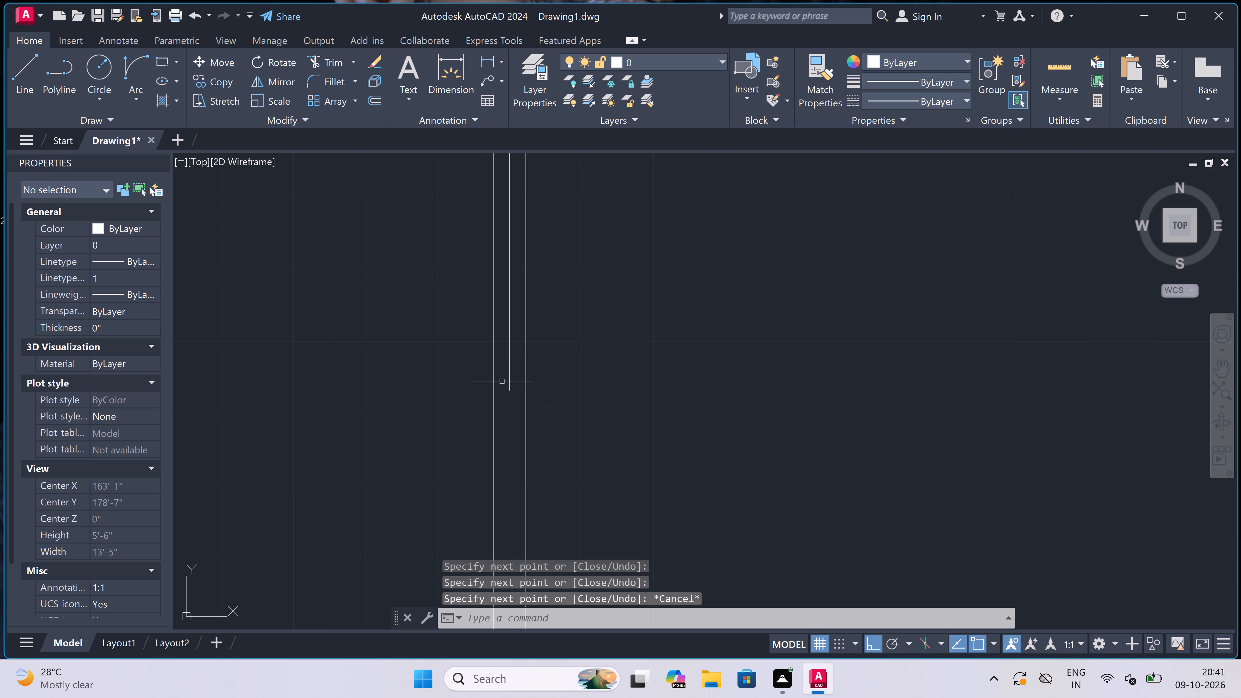
scroll(498, 380, "down", 3)
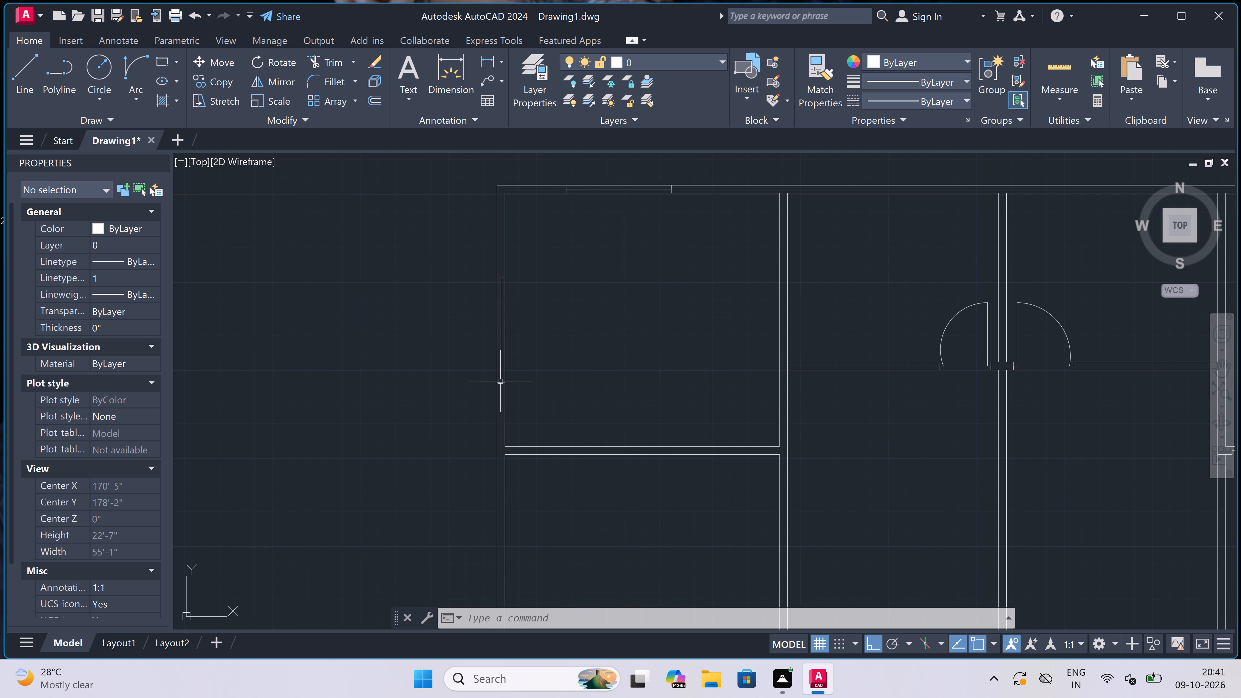
type("l")
key("space")
scroll(498, 380, "down", 2)
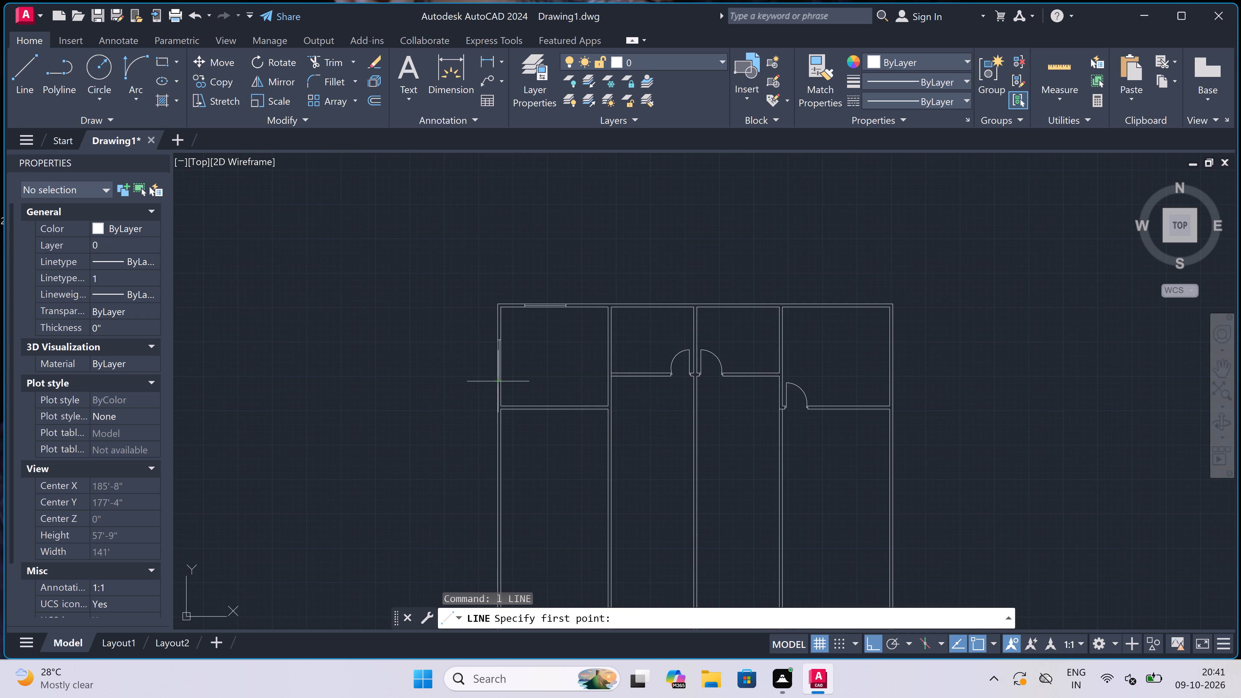
scroll(597, 416, "up", 3)
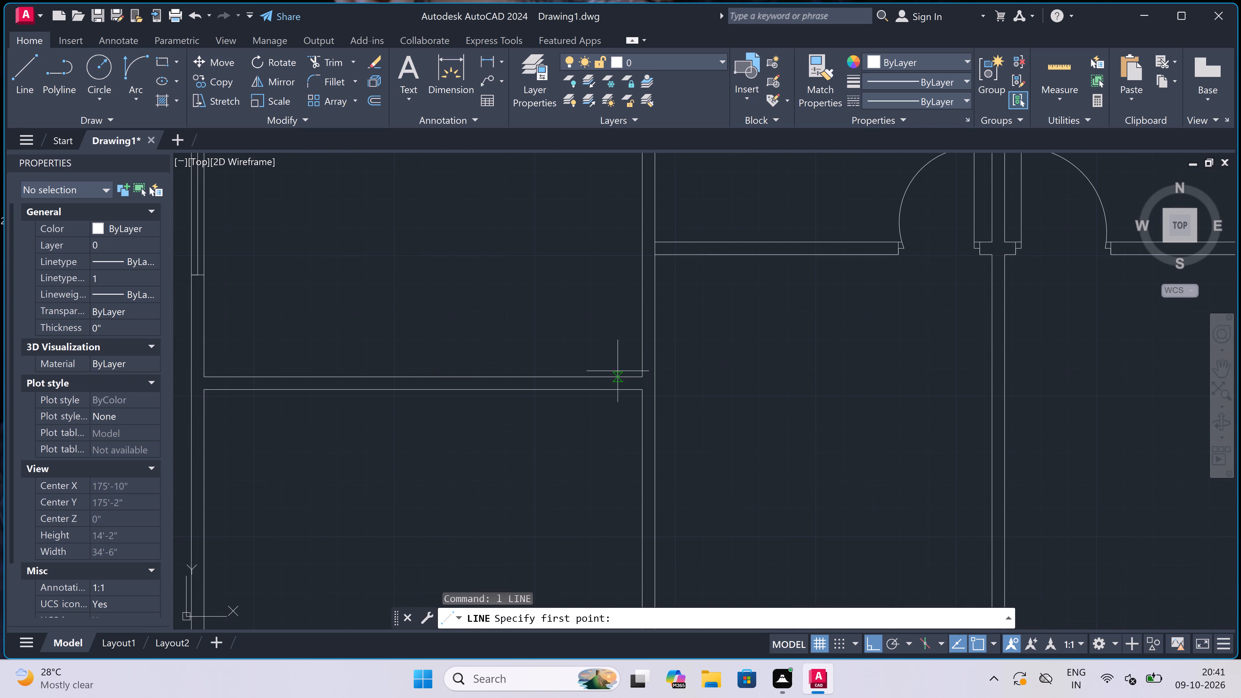
scroll(620, 376, "up", 2)
left_click(631, 375)
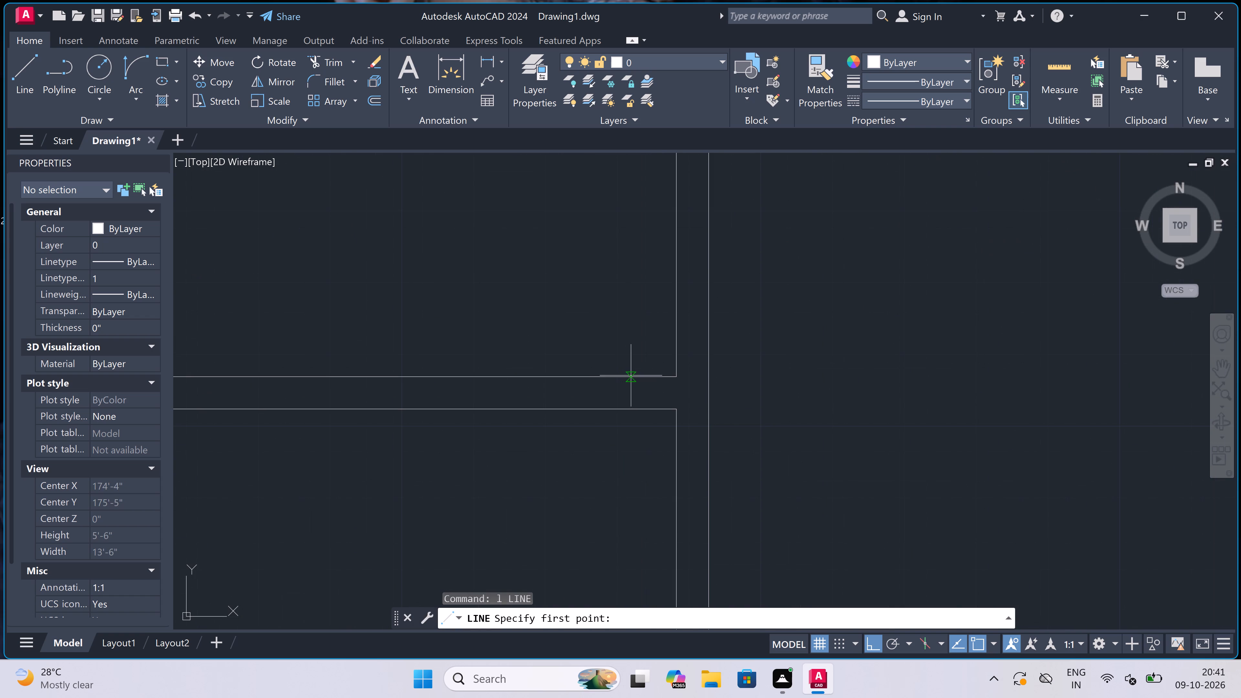
left_click(629, 411)
left_click(630, 390)
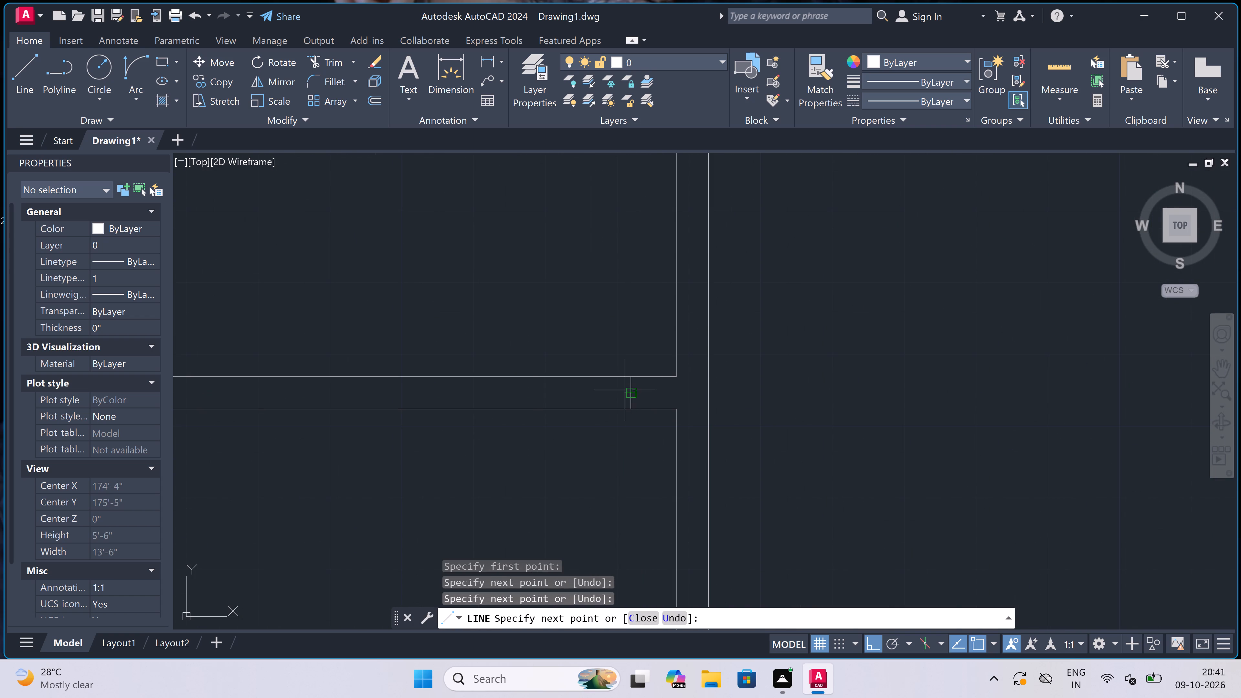
type("2\"")
key("space")
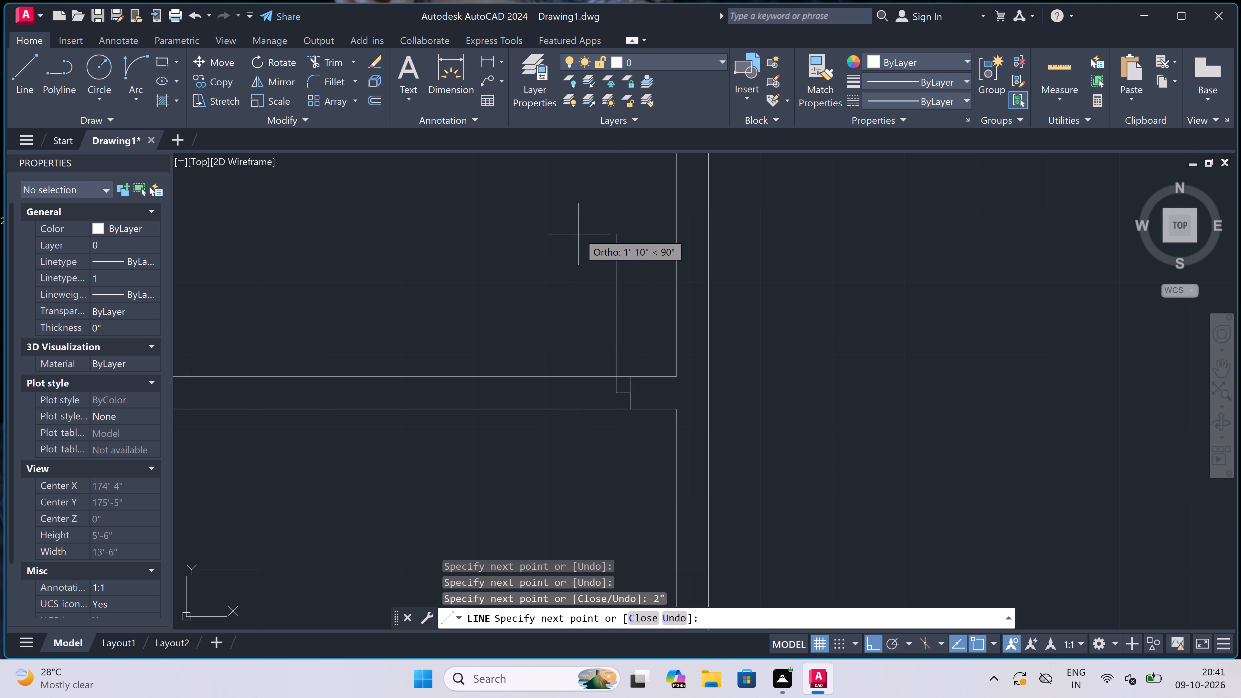
type("3'")
key("space")
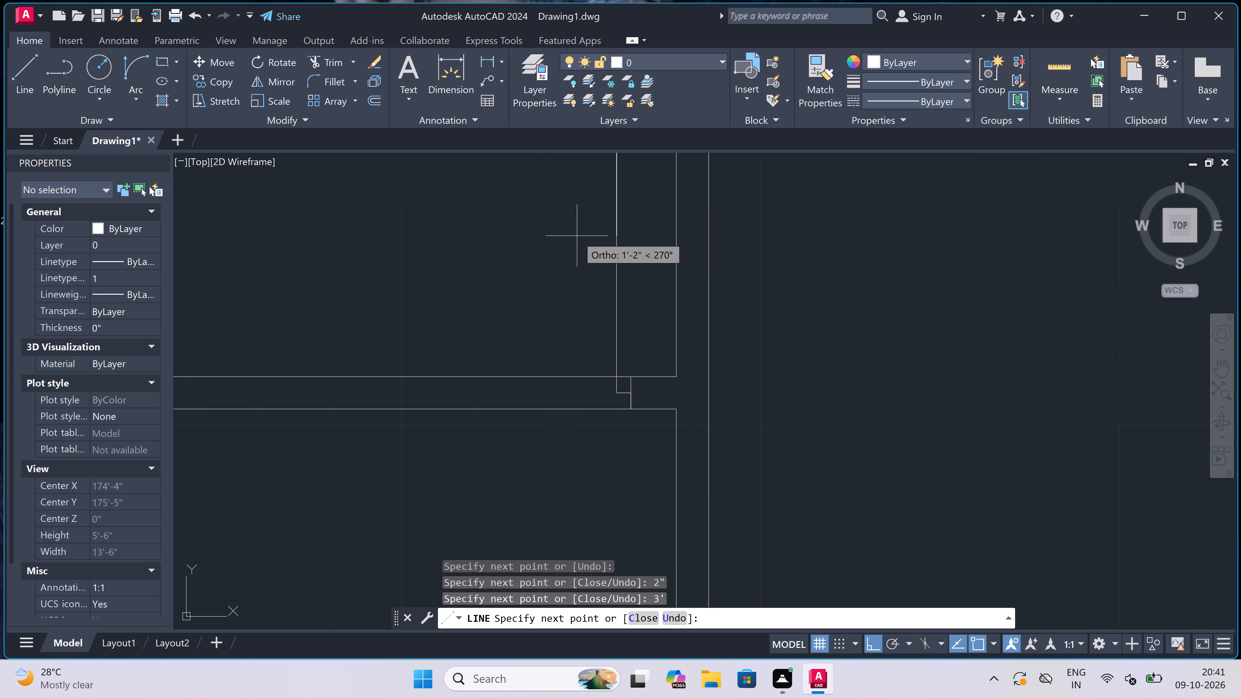
key("Escape")
Draw the opposite jamb line across the first room's horizontal wall, with a 2" stop from its middle toward the door leaf.
scroll(479, 316, "down", 2)
key("space")
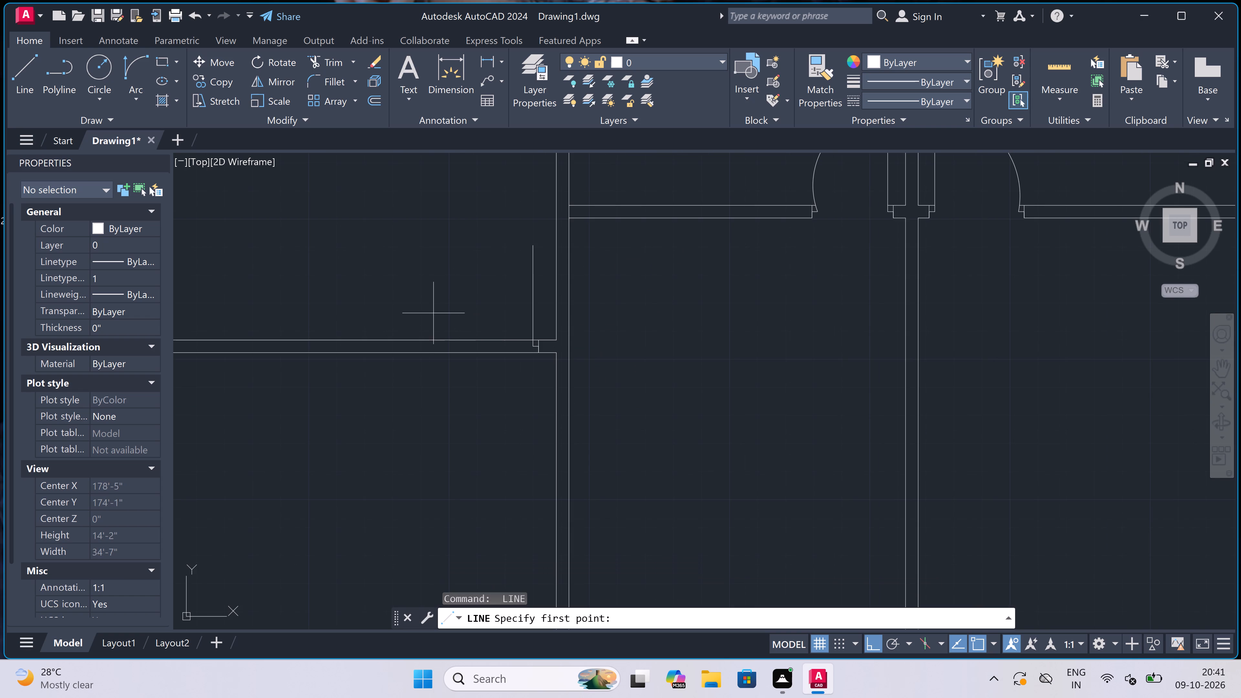
left_click(440, 339)
scroll(440, 339, "up", 3)
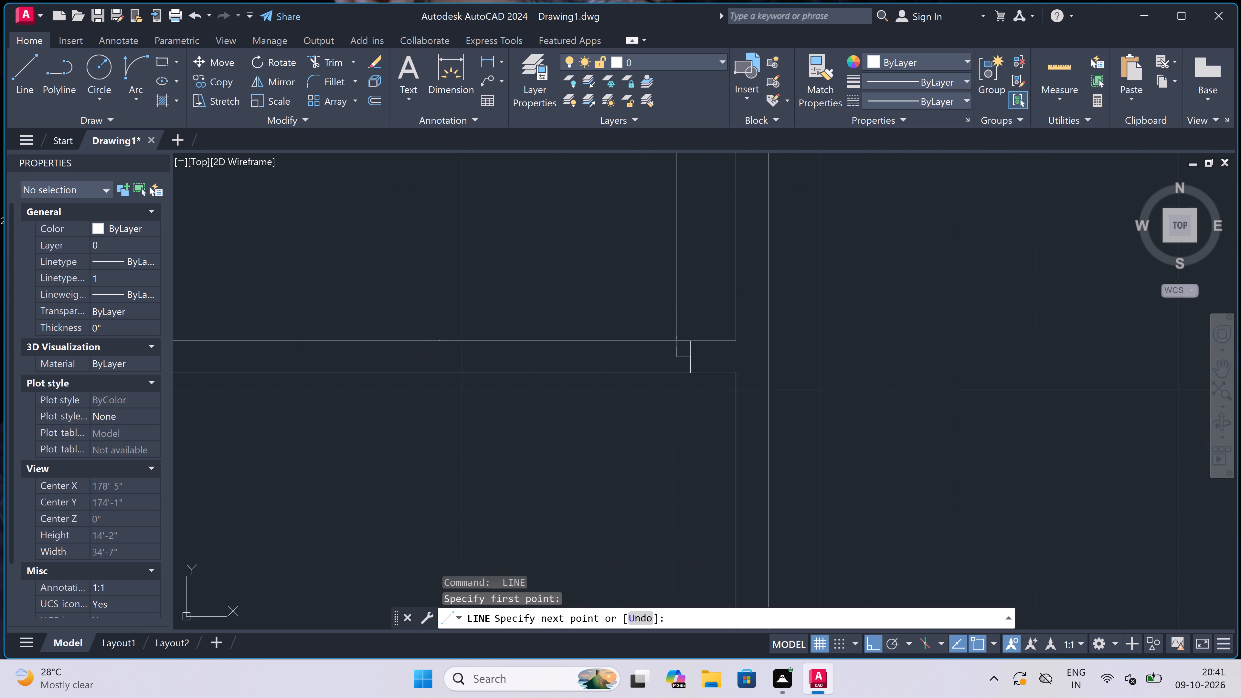
left_click(440, 390)
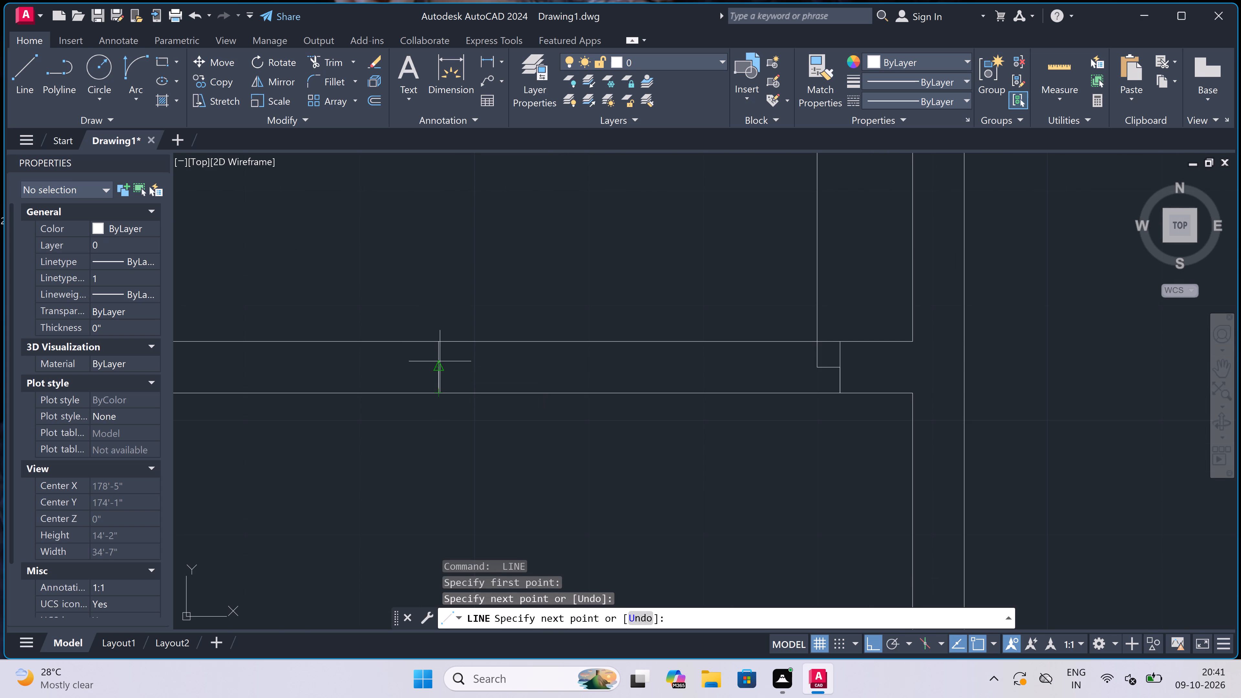
left_click(440, 361)
type("2\"")
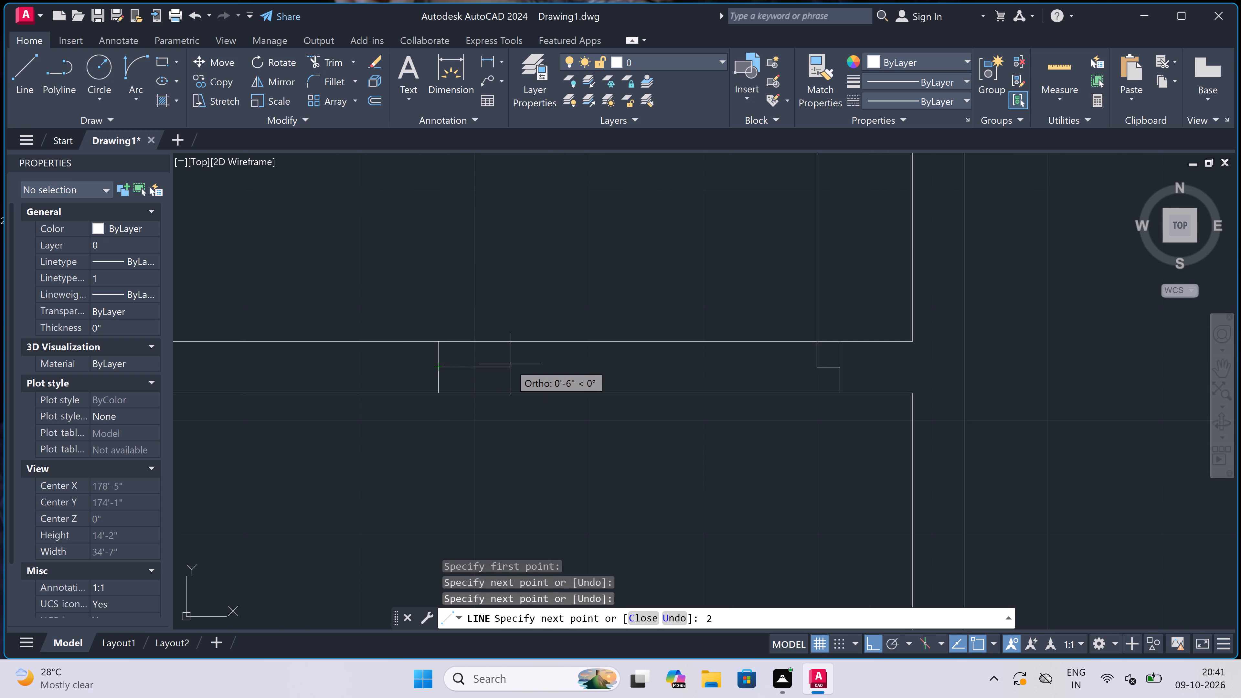
key("space")
key("Escape")
Draw the first room's door swing as a Start, End, Direction arc from the leaf's upper end to the opposite jamb's stop.
scroll(426, 447, "down", 2)
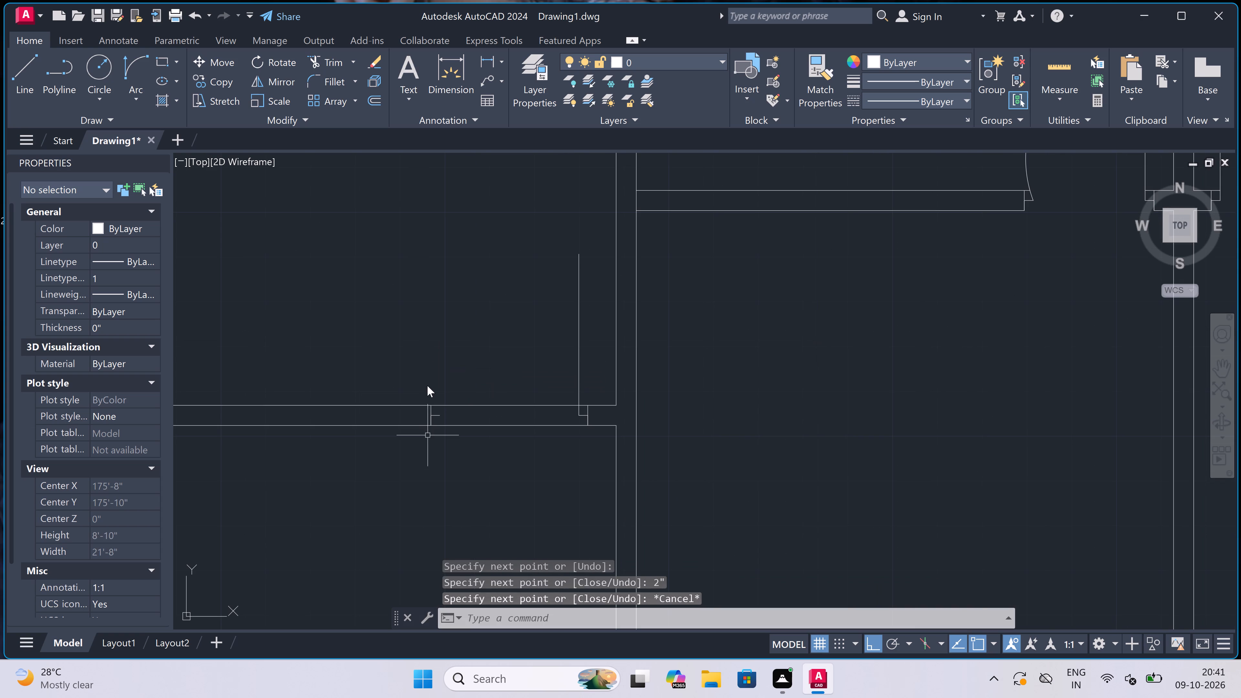
left_click(136, 65)
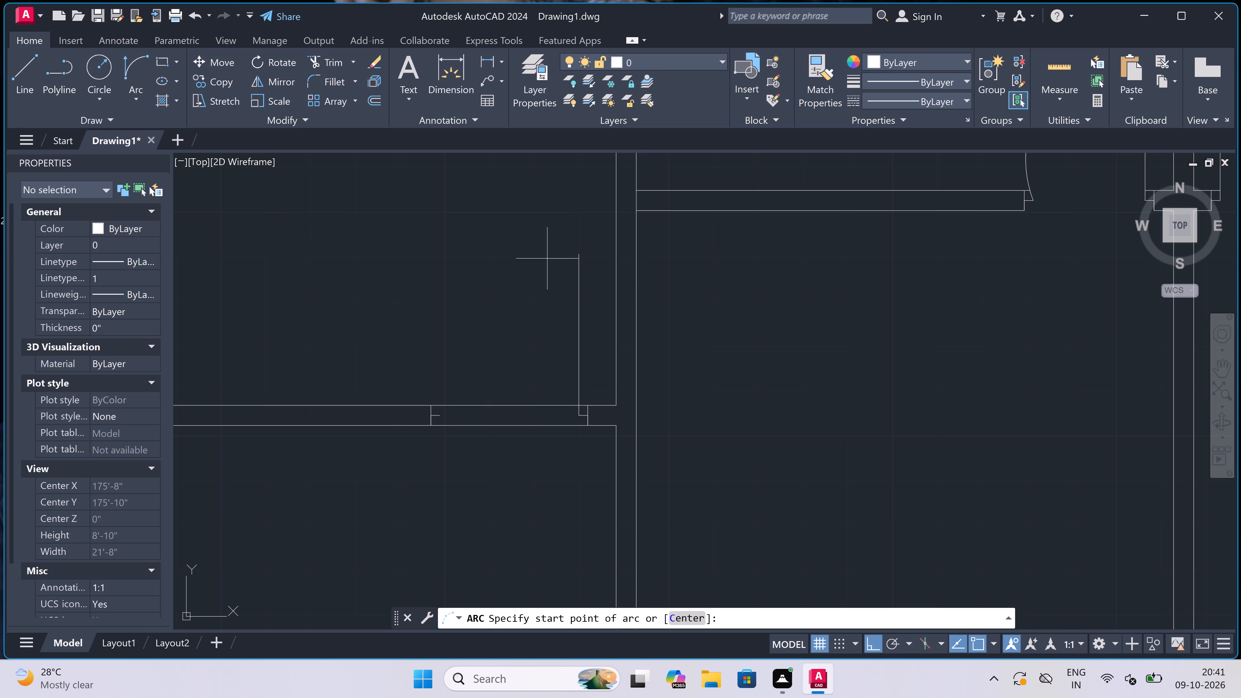
left_click(574, 253)
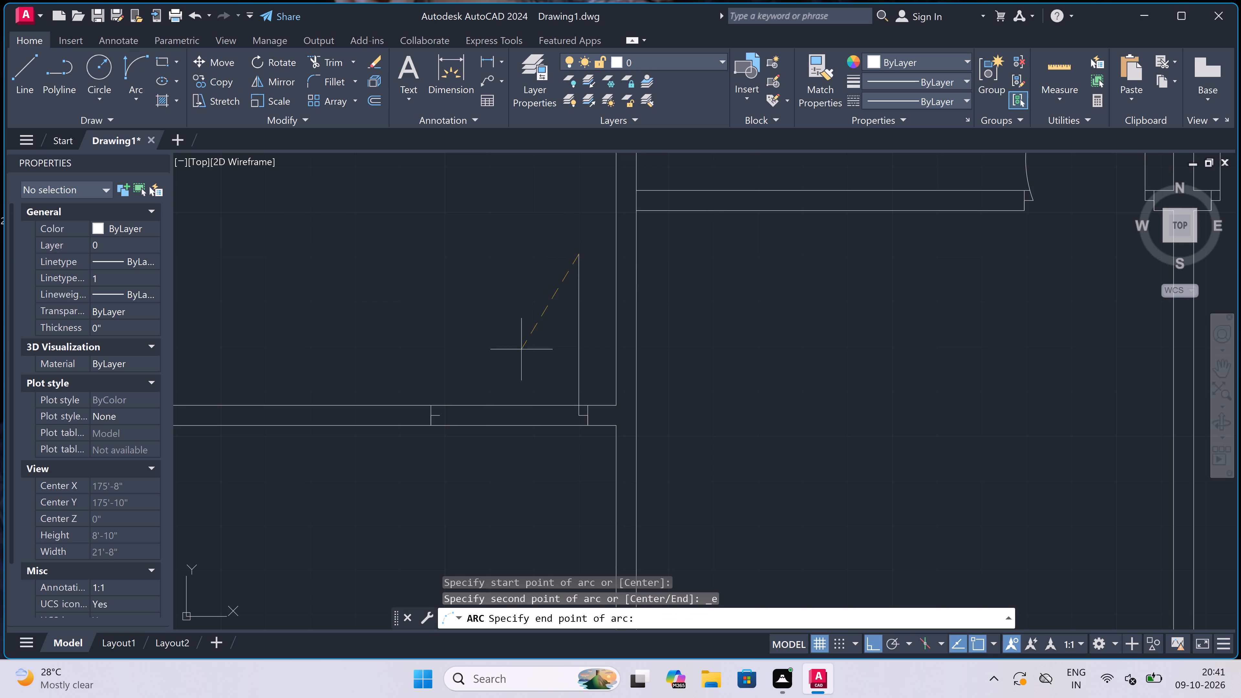
left_click(440, 420)
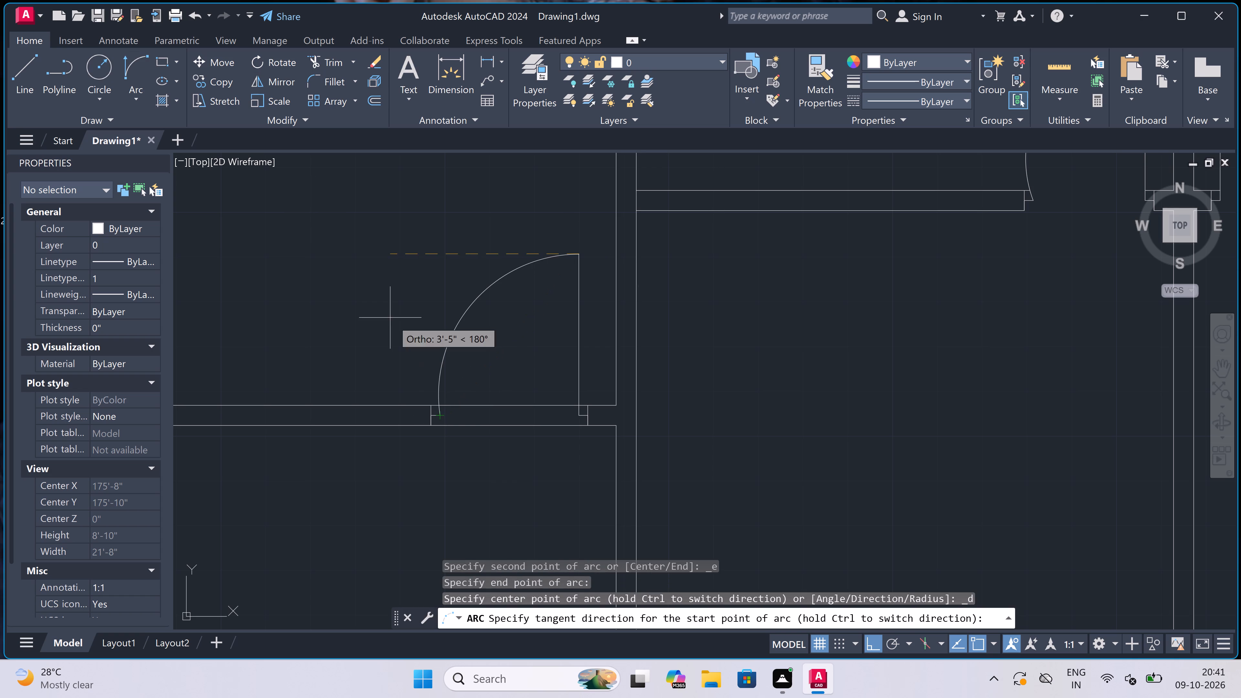
left_click(390, 318)
Trim both lines of the first room's horizontal wall across the door opening.
key("t")
key("r")
key("space")
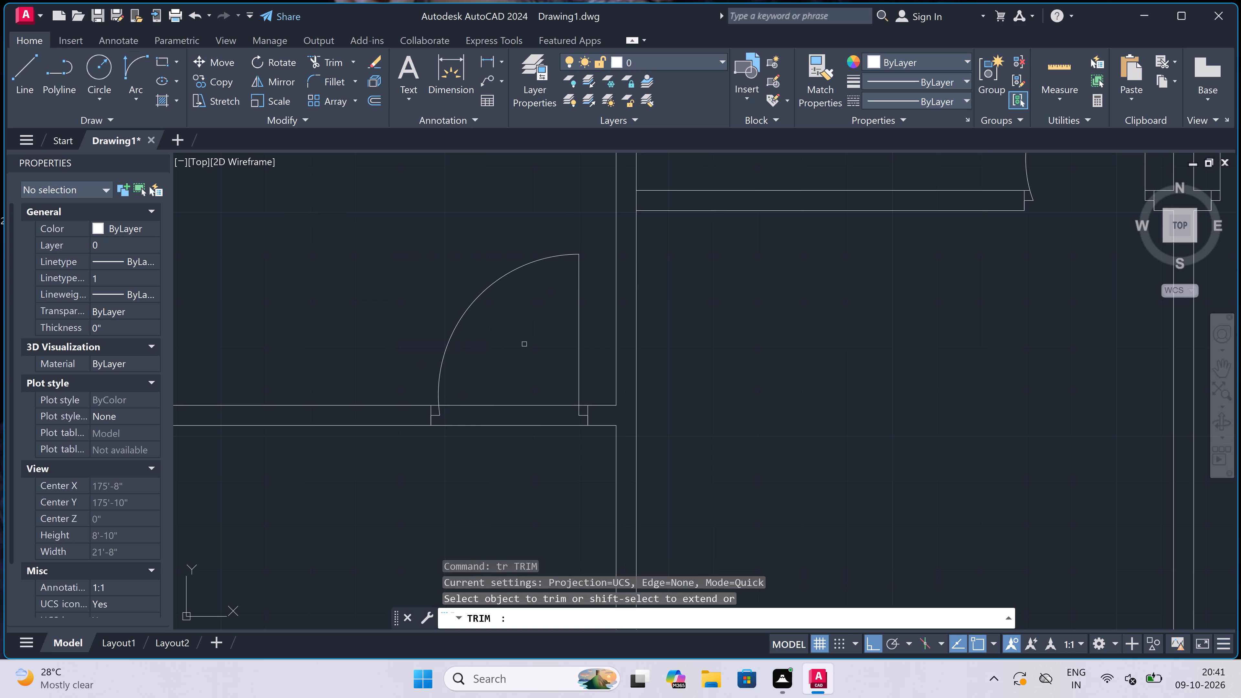
left_click(525, 344)
left_click(496, 511)
scroll(494, 344, "down", 4)
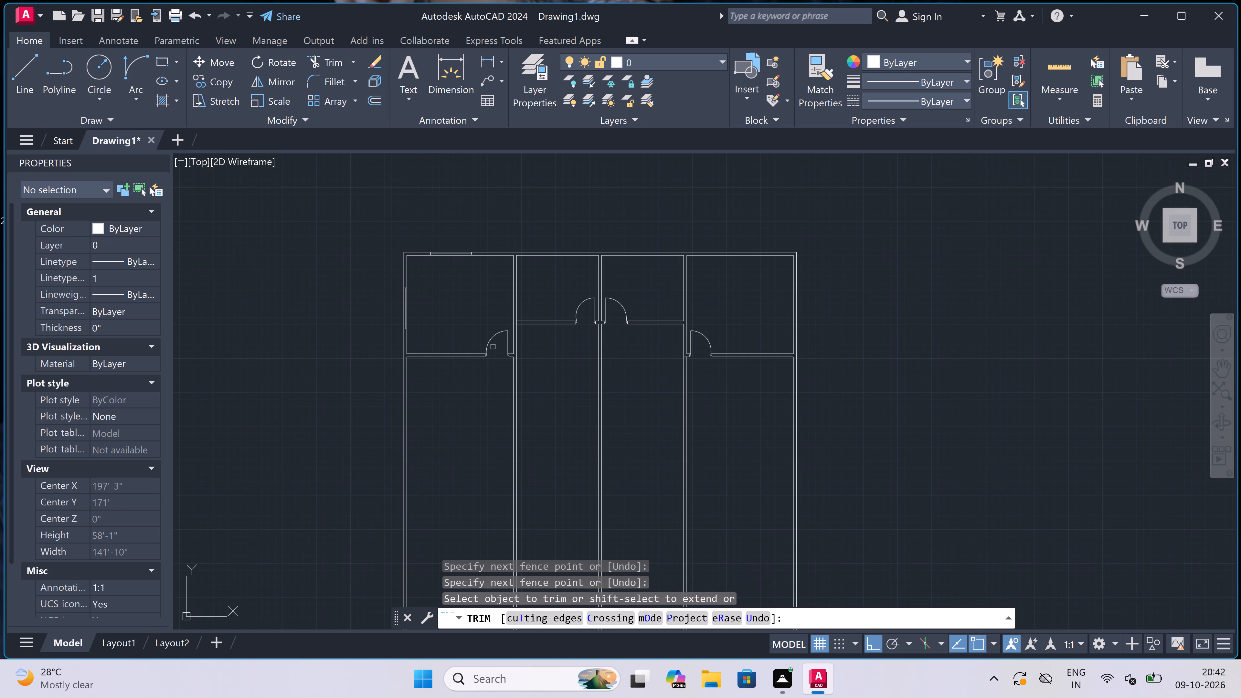
Draw a 5' window in the fourth room's top wall: a jamb line across the wall, a mid-wall line rightward, and a closing jamb.
key("Escape")
scroll(469, 309, "down", 1)
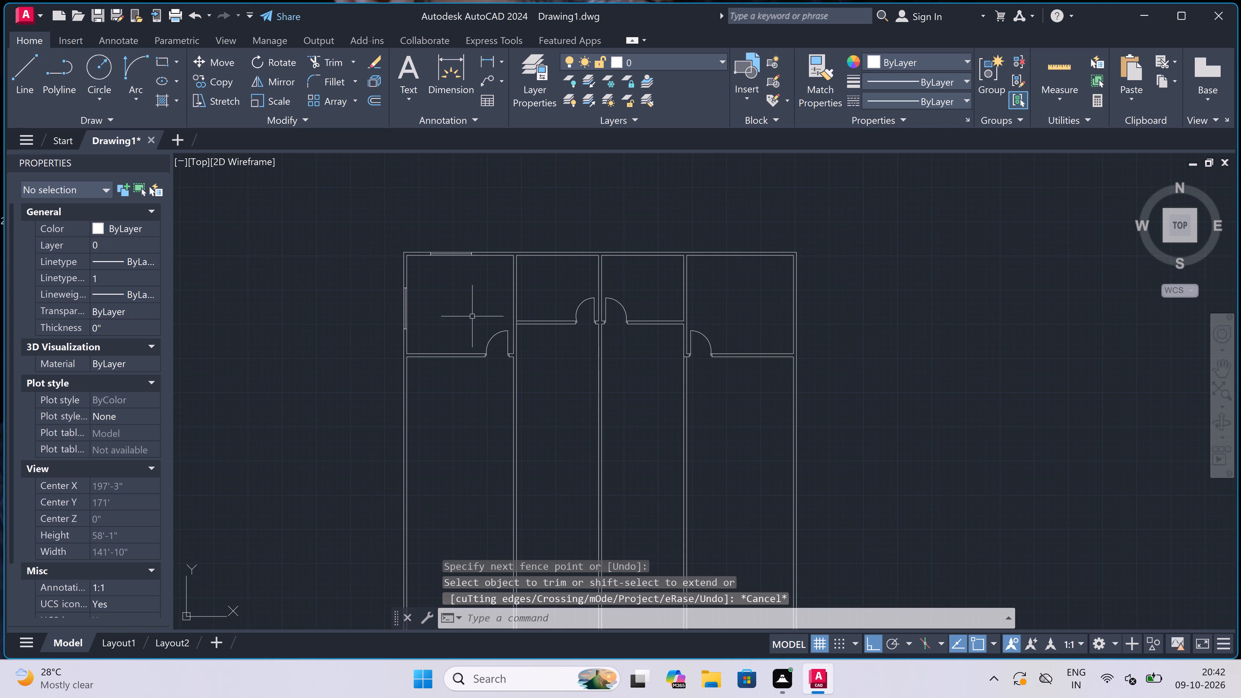
scroll(469, 309, "down", 1)
scroll(576, 300, "up", 2)
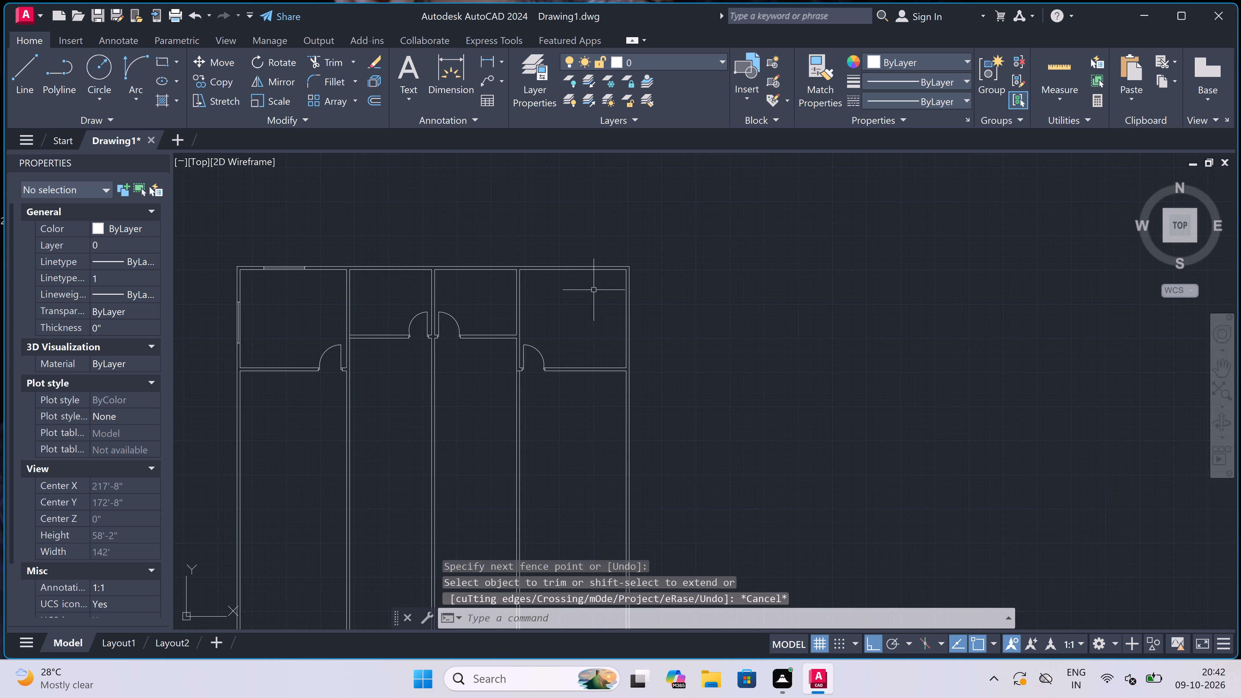
key("l")
key("space")
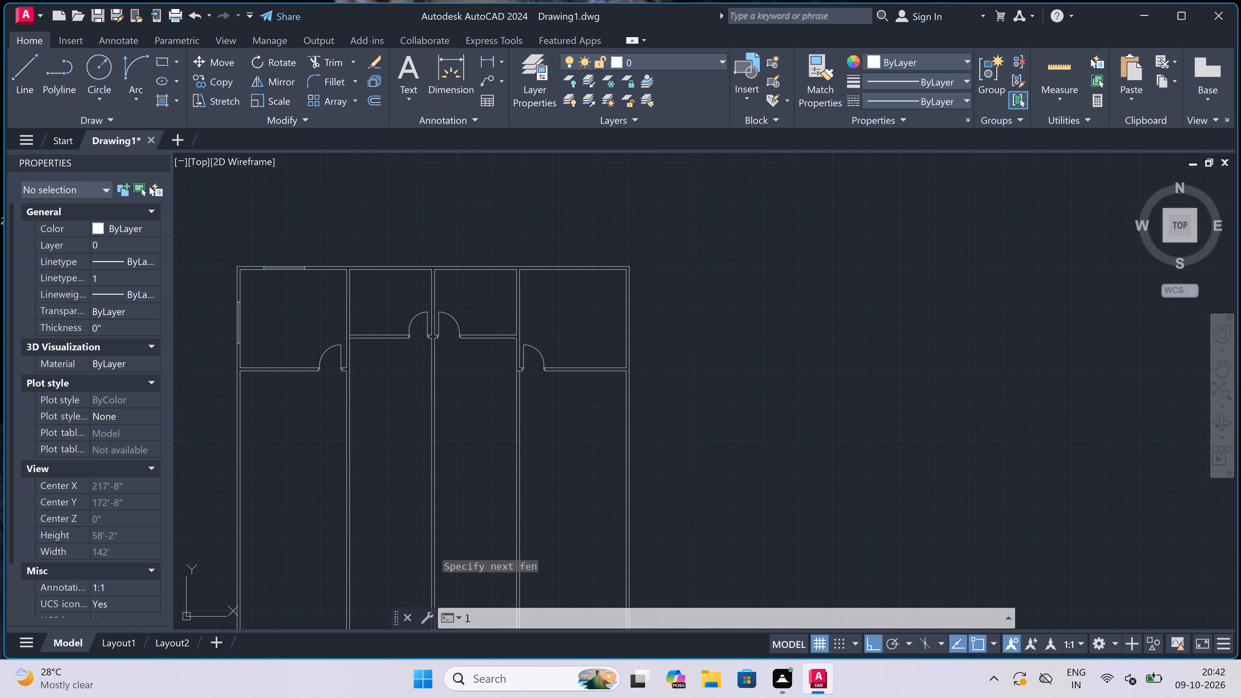
scroll(550, 255, "up", 4)
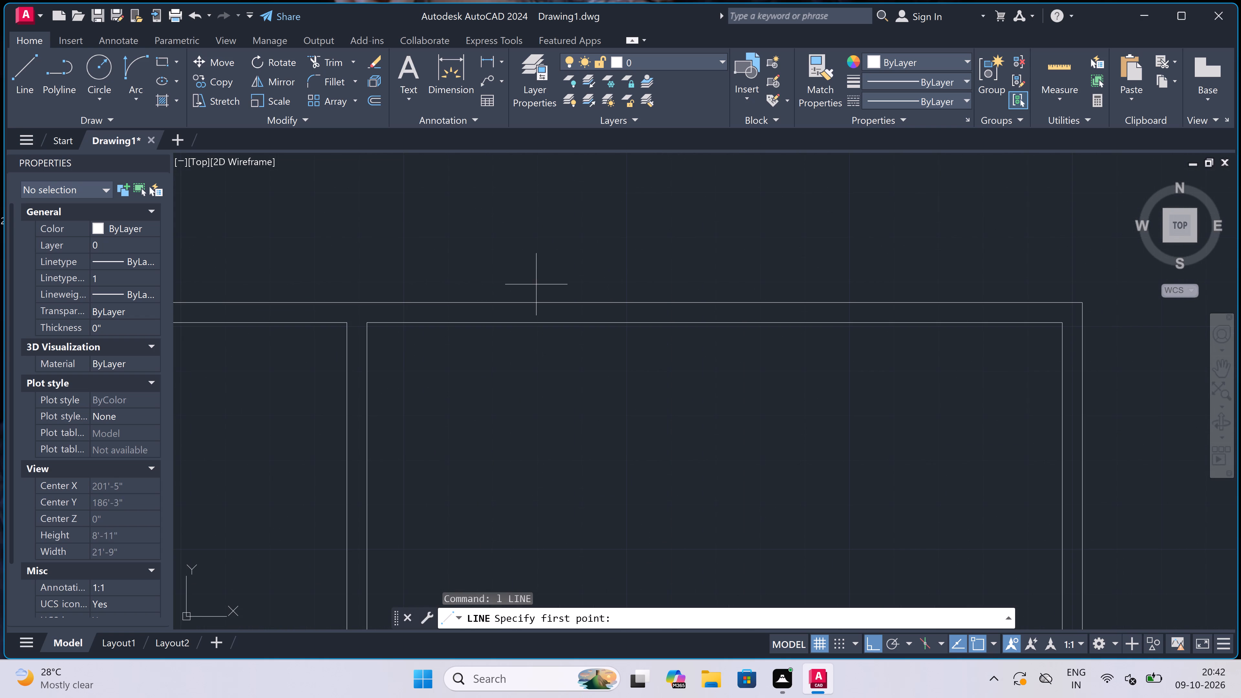
left_click(543, 303)
left_click(542, 326)
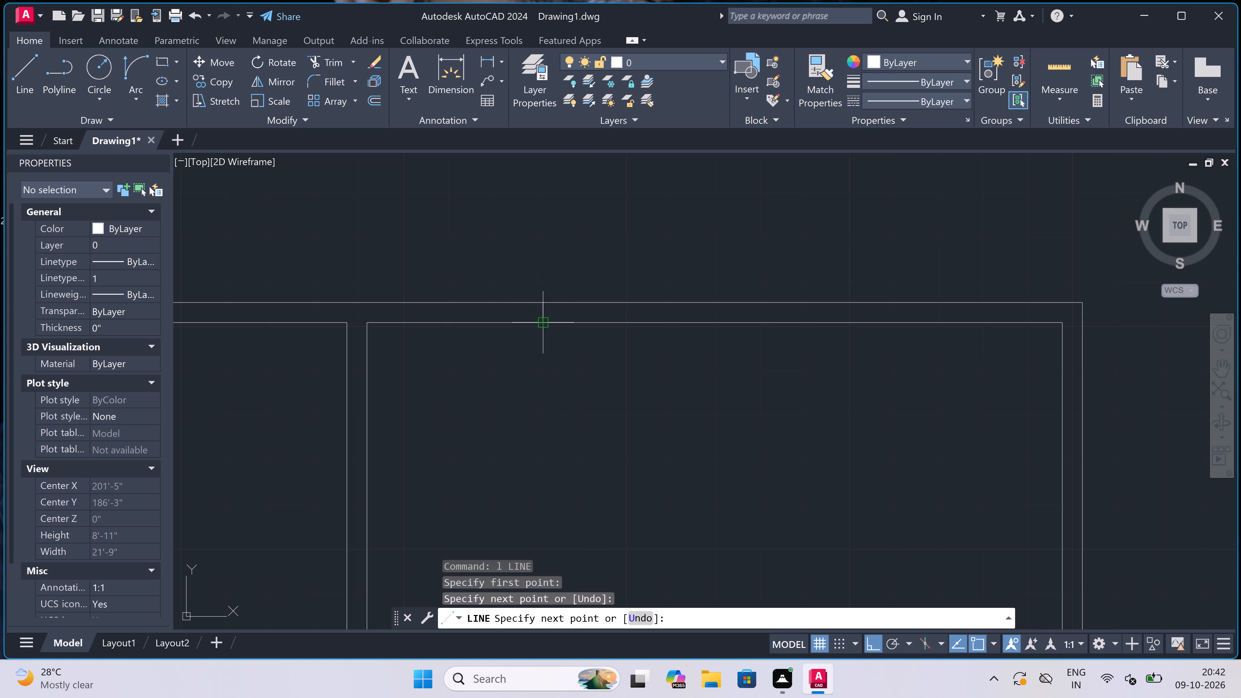
scroll(540, 314, "up", 1)
left_click(540, 314)
scroll(584, 304, "down", 2)
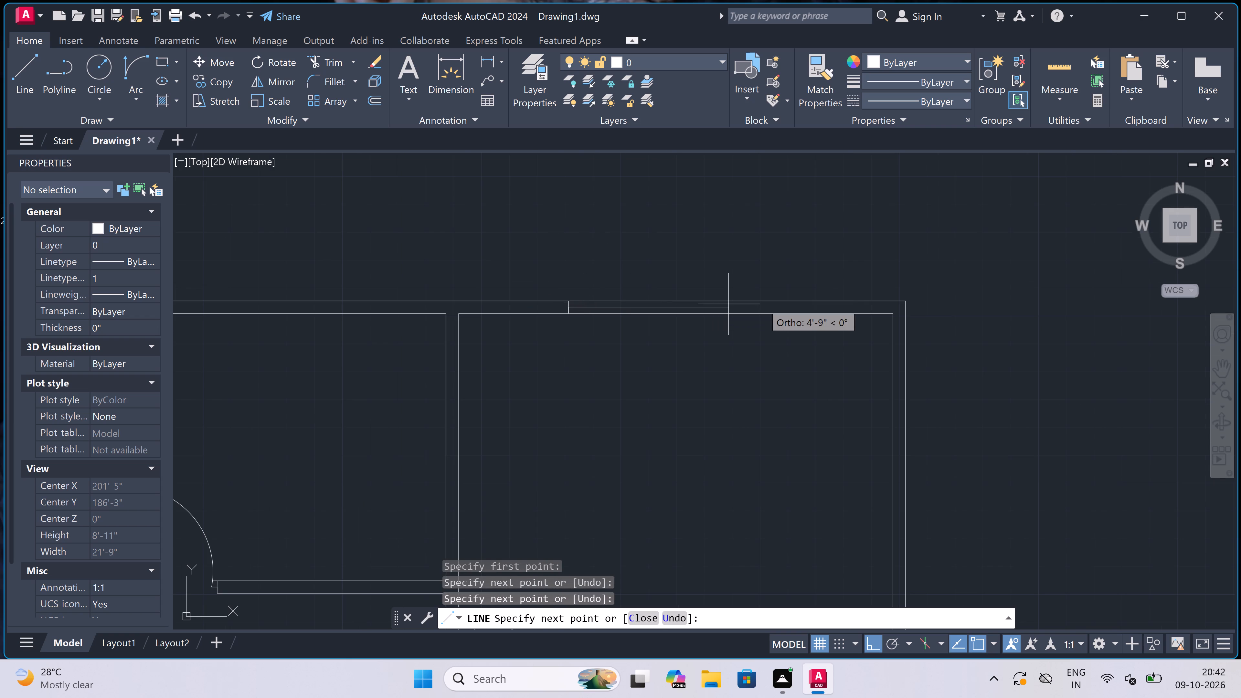
scroll(783, 301, "up", 1)
type("5'")
key("space")
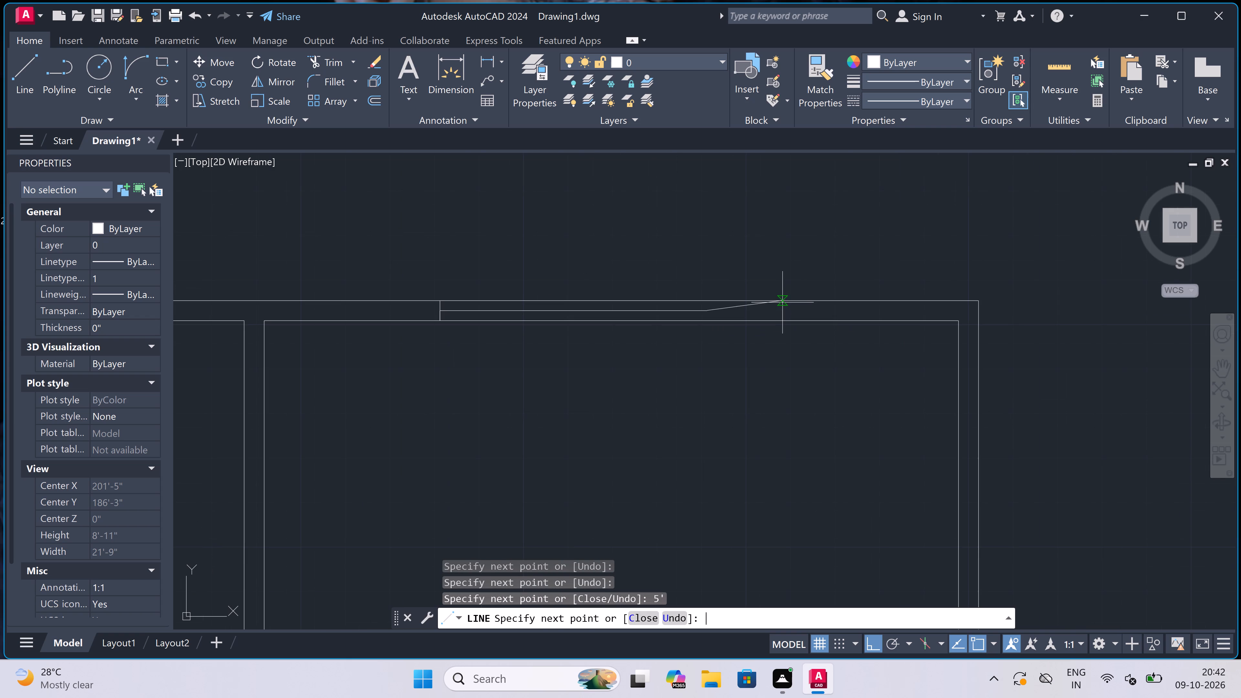
scroll(777, 307, "up", 3)
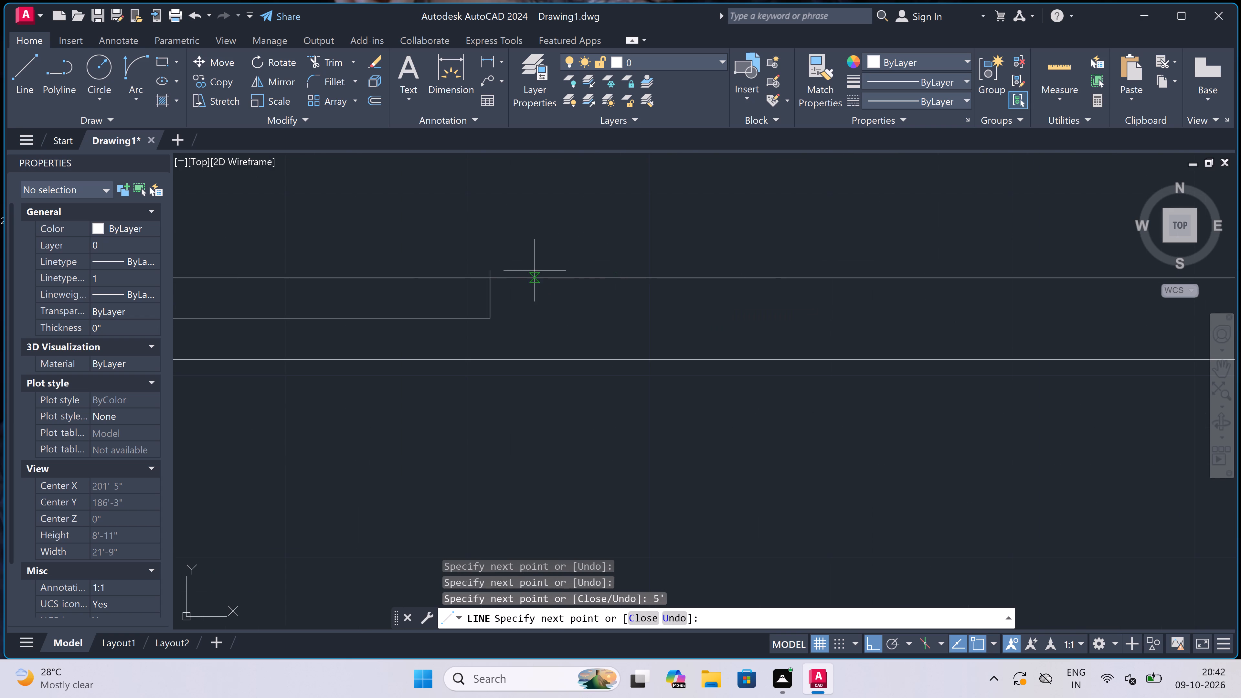
left_click(487, 279)
left_click(490, 361)
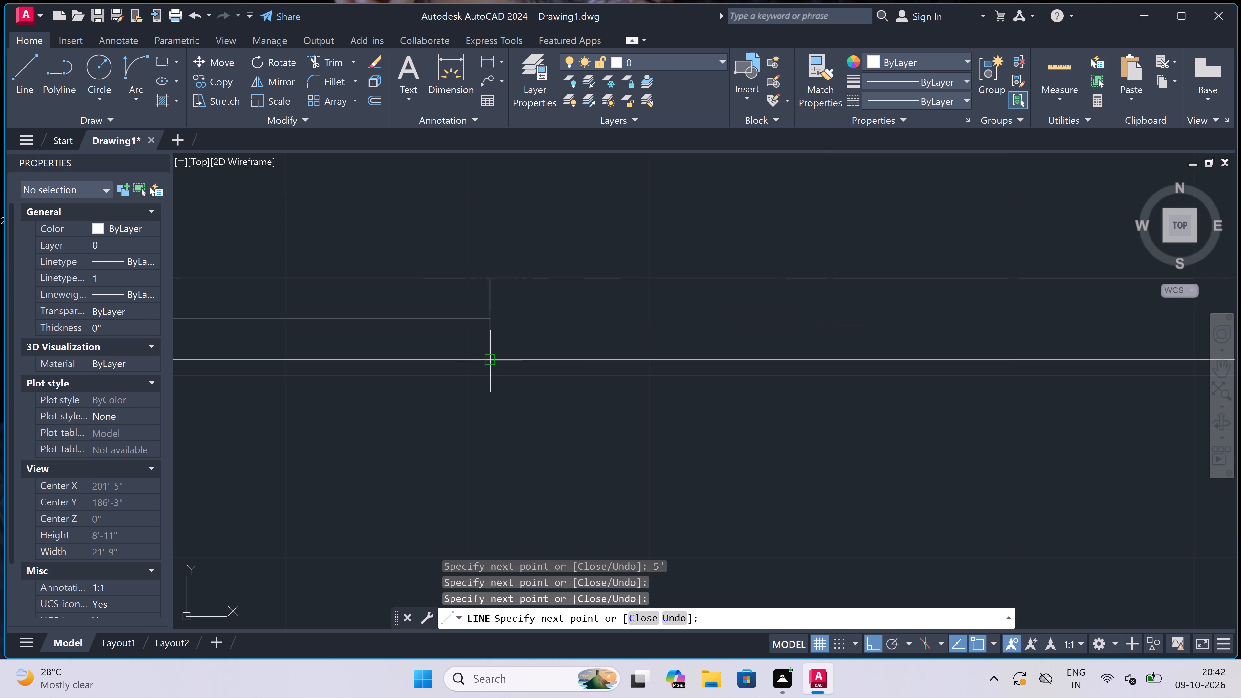
key("Escape")
Draw a 4' window in the fourth room's outer side wall: a jamb across the wall, a mid-wall line downward, and a closing jamb.
scroll(473, 265, "down", 4)
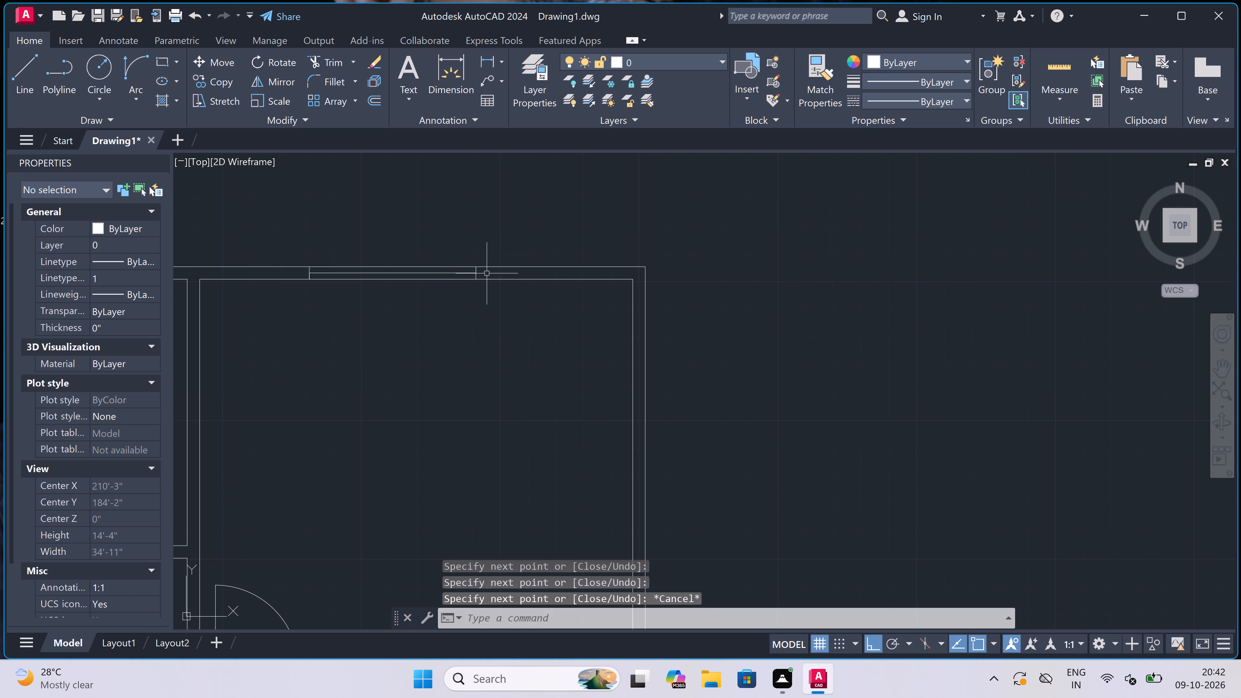
scroll(540, 298, "down", 2)
scroll(567, 352, "up", 1)
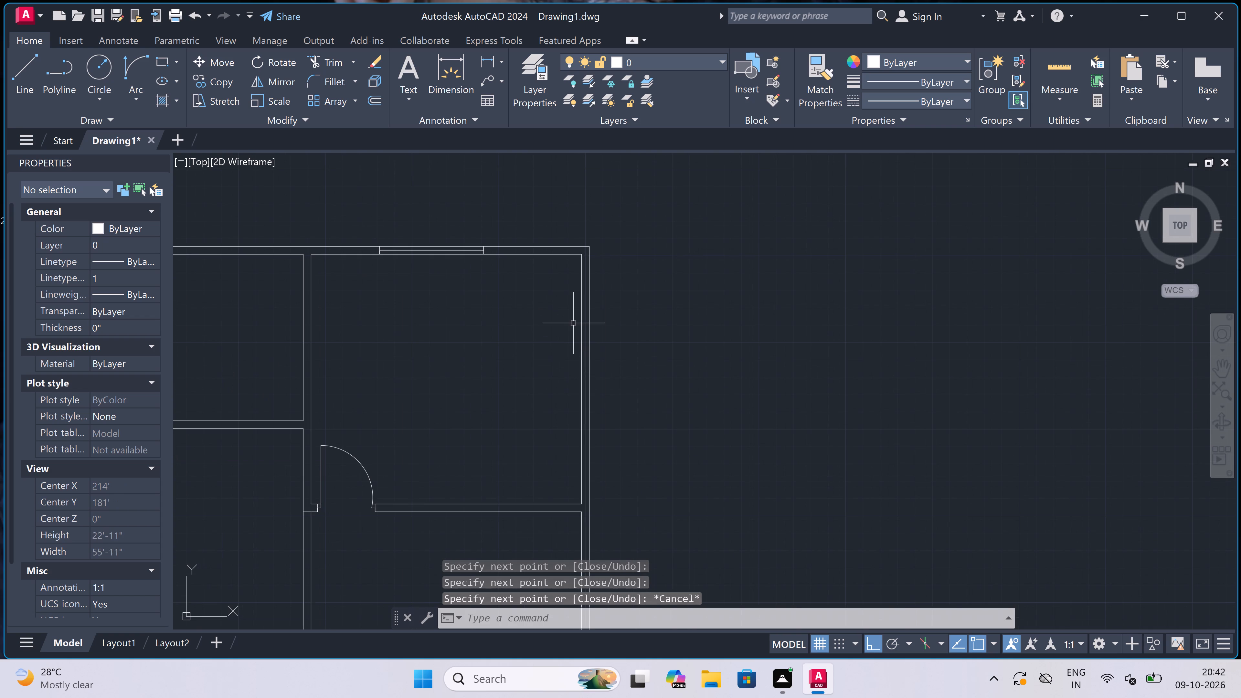
key("space")
left_click(580, 328)
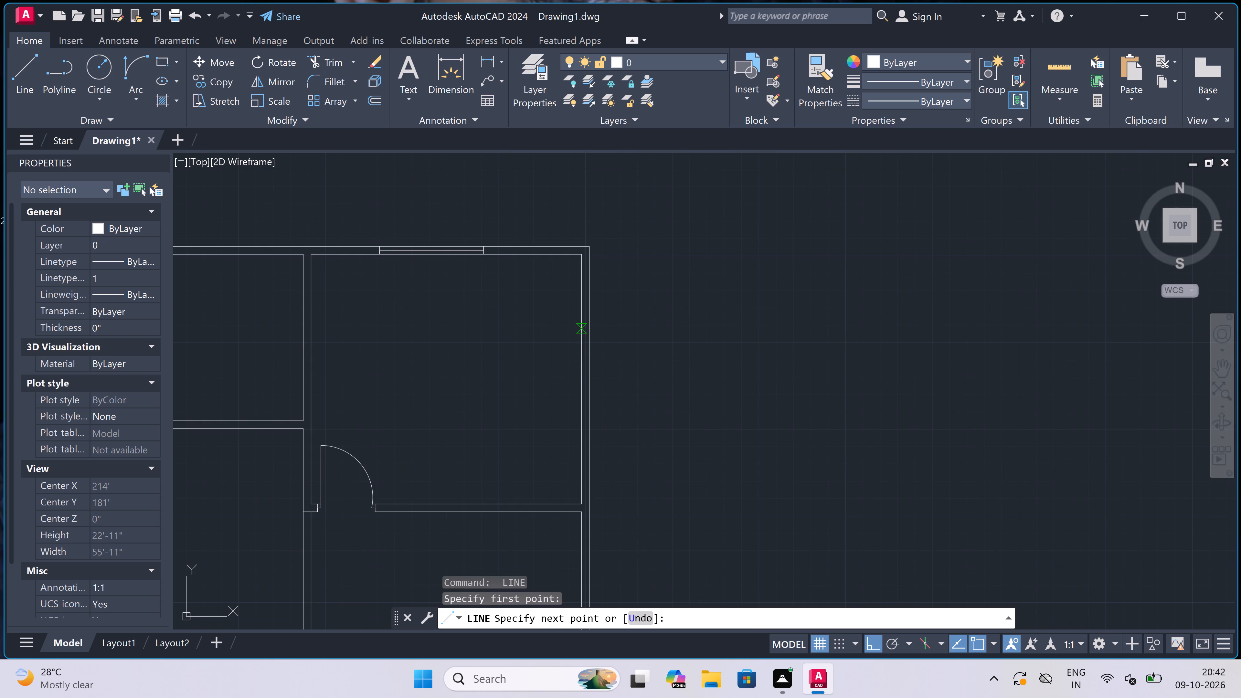
scroll(580, 327, "up", 2)
left_click(607, 325)
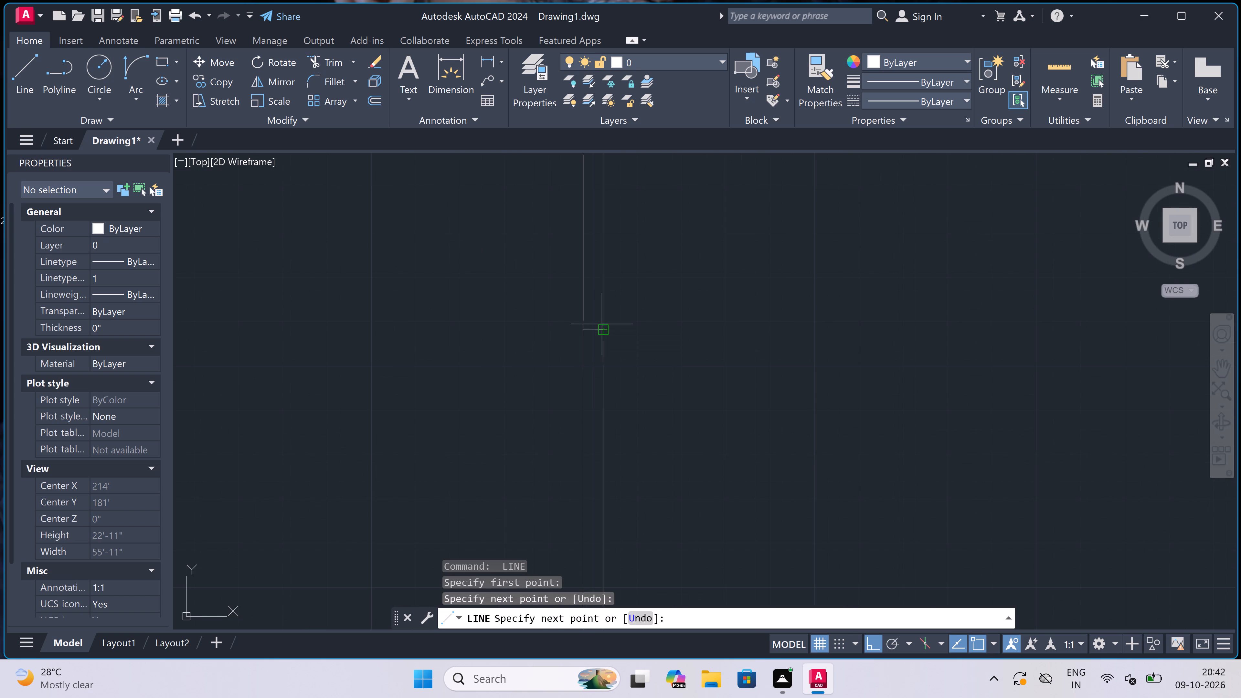
left_click(594, 324)
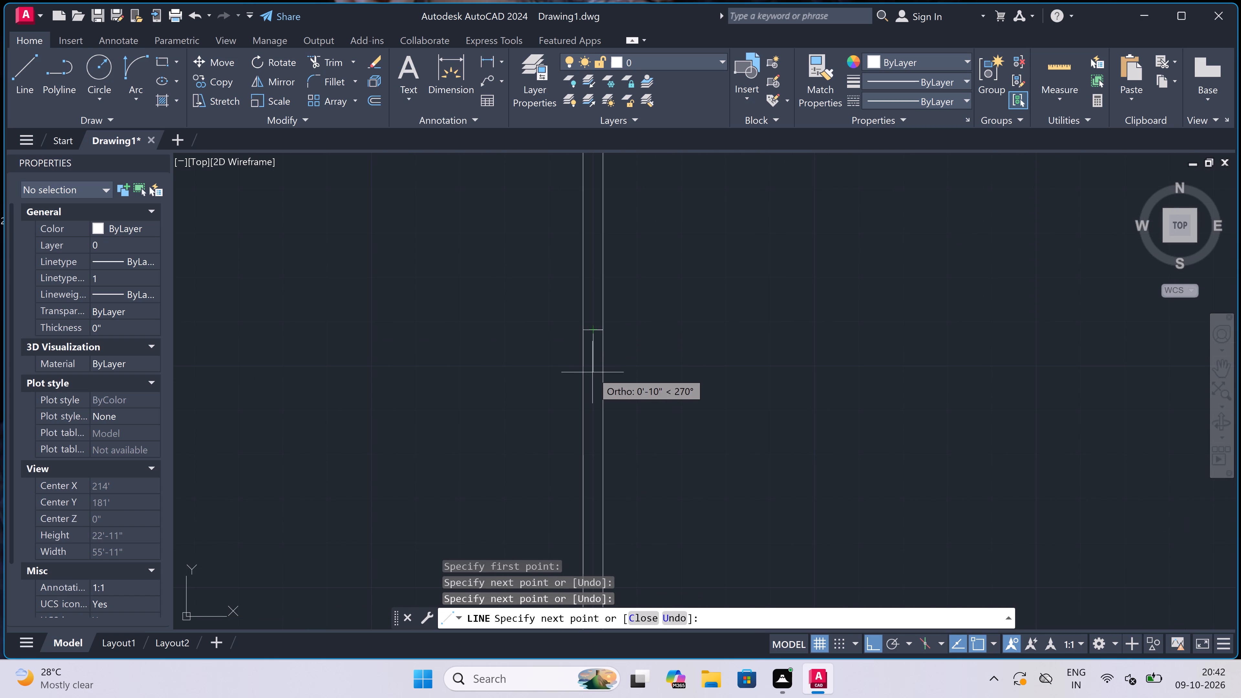
scroll(592, 372, "down", 2)
scroll(593, 419, "up", 3)
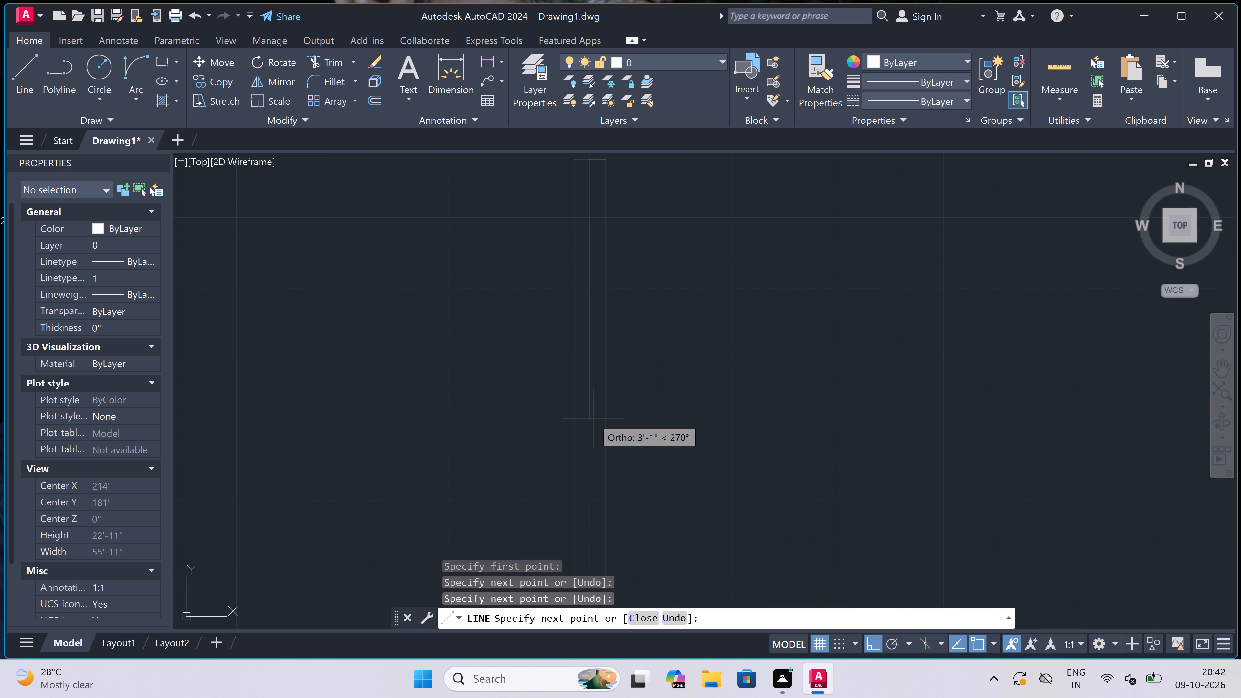
type("4'")
key("space")
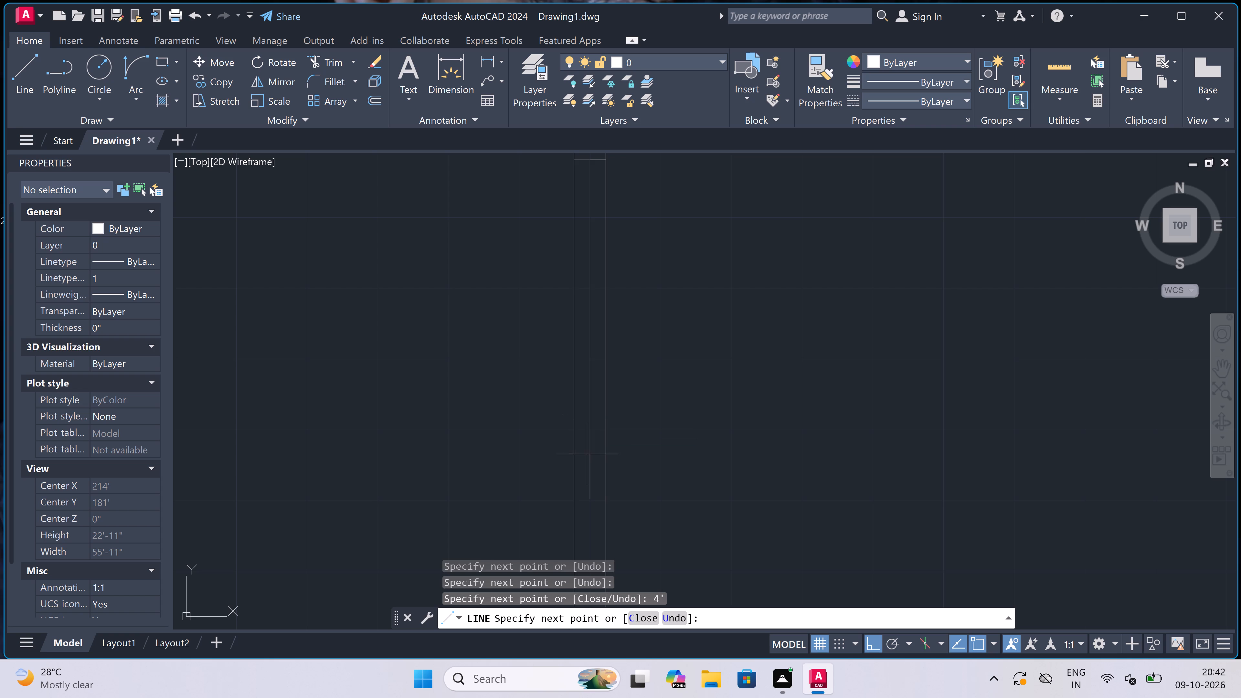
scroll(575, 491, "up", 2)
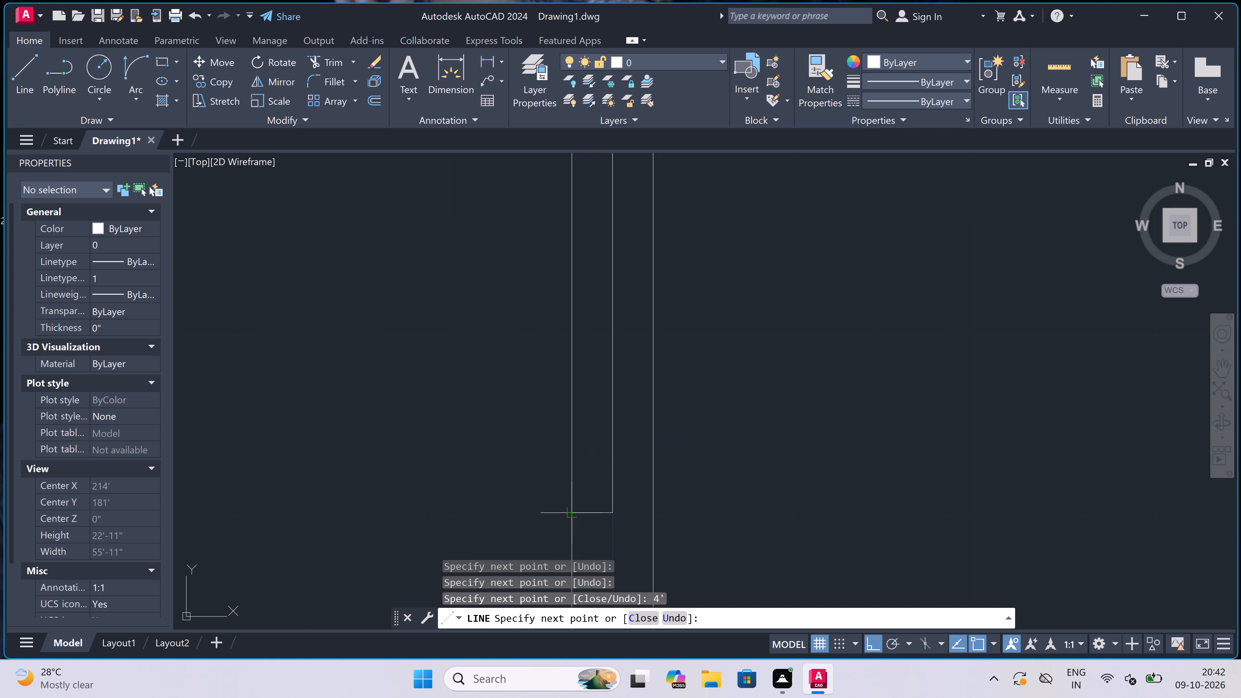
left_click(574, 516)
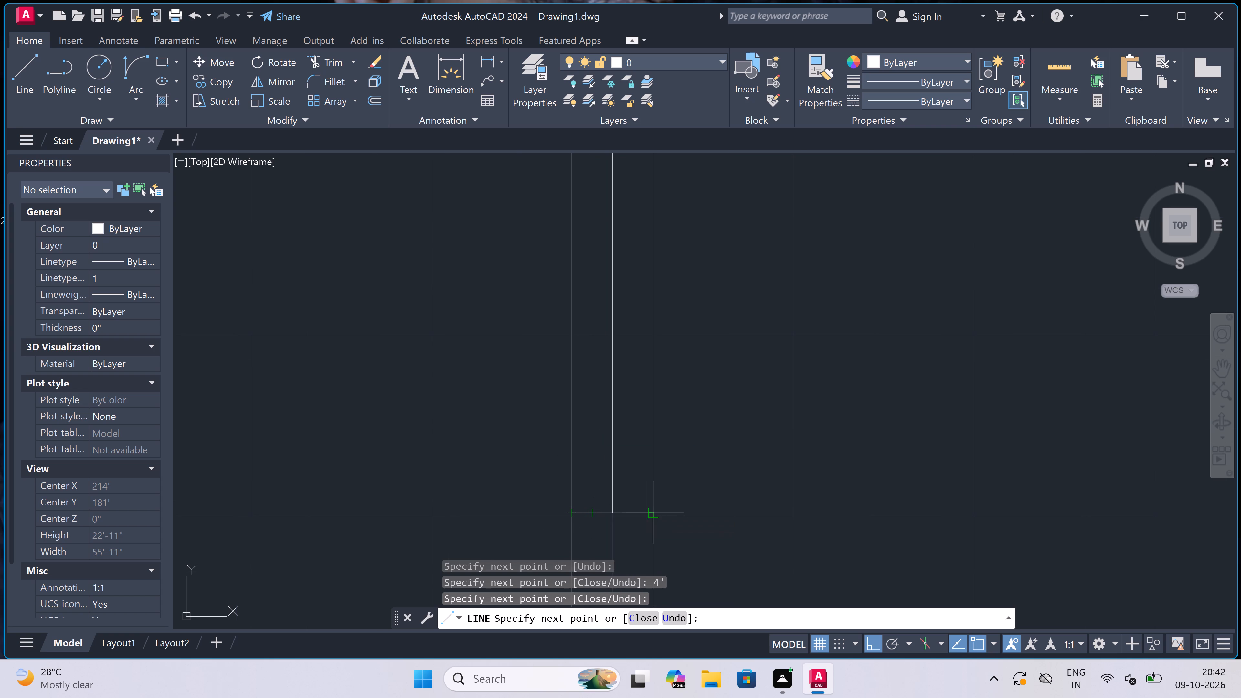
left_click(649, 514)
key("Escape")
scroll(568, 405, "down", 2)
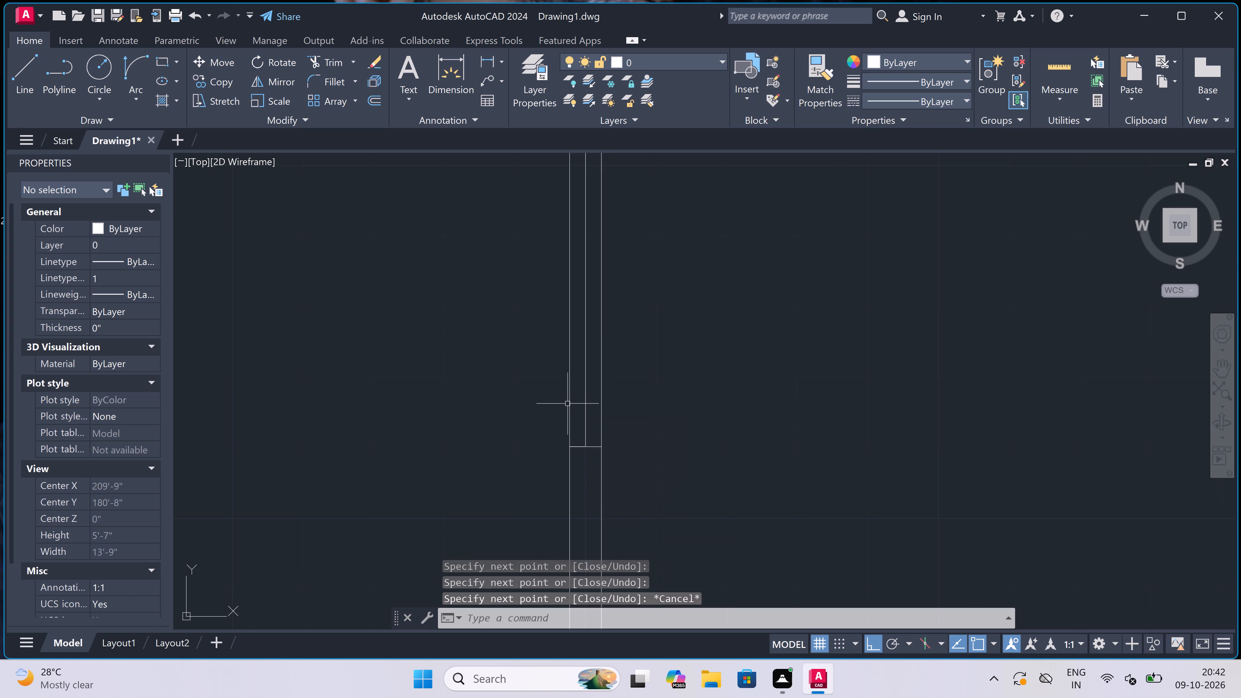
key("Escape")
Draw a 3' window in the second room's top wall: a jamb across the wall, a mid-wall line rightward, and a closing jamb.
scroll(563, 373, "down", 3)
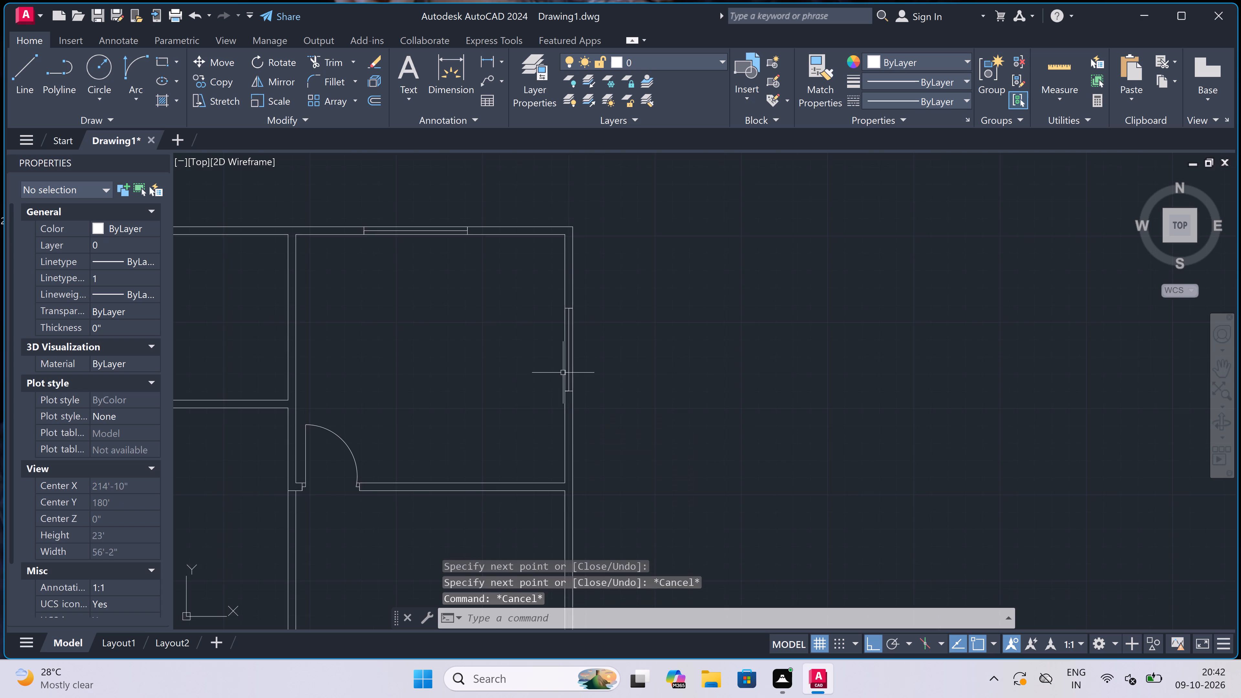
scroll(563, 373, "down", 4)
scroll(490, 376, "up", 3)
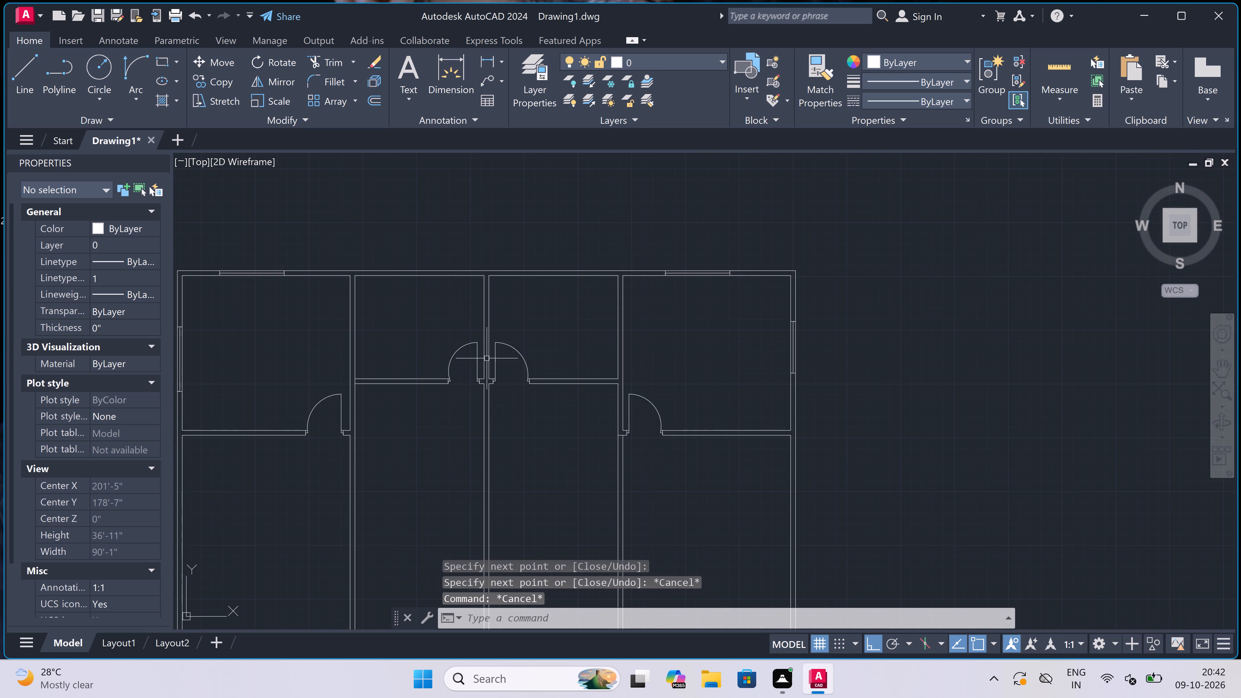
scroll(393, 254, "up", 1)
key("space")
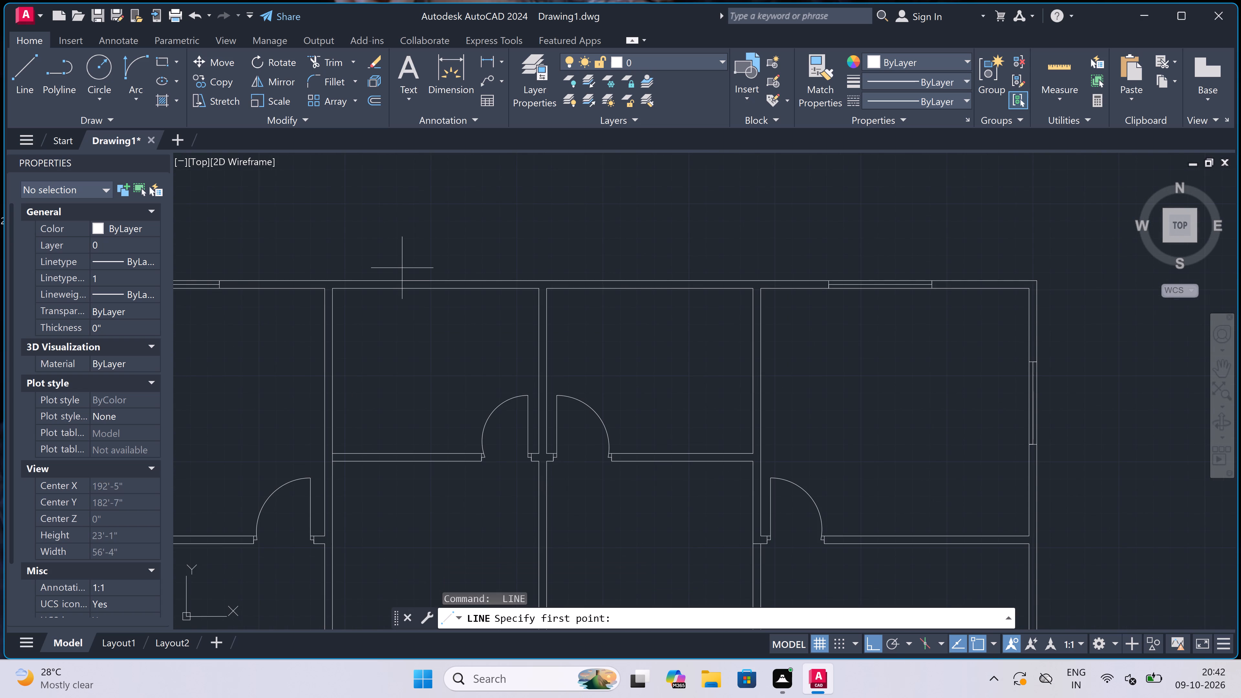
scroll(402, 268, "up", 3)
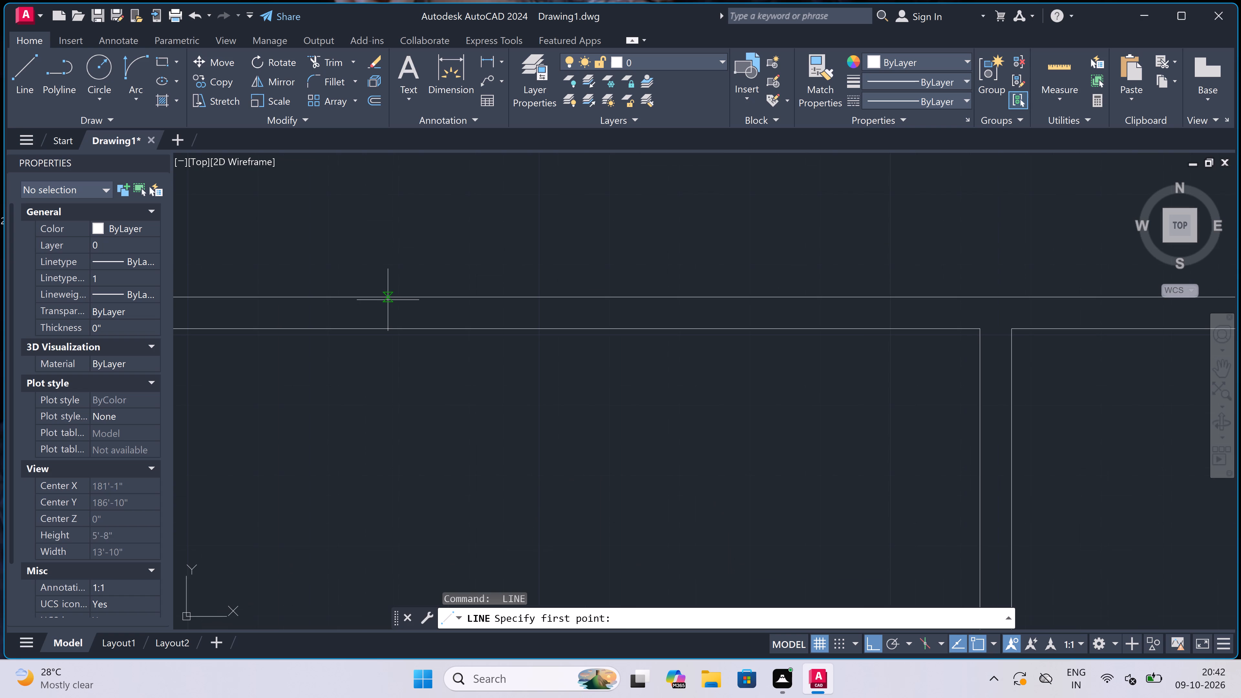
left_click(379, 300)
left_click(377, 328)
scroll(375, 308, "up", 1)
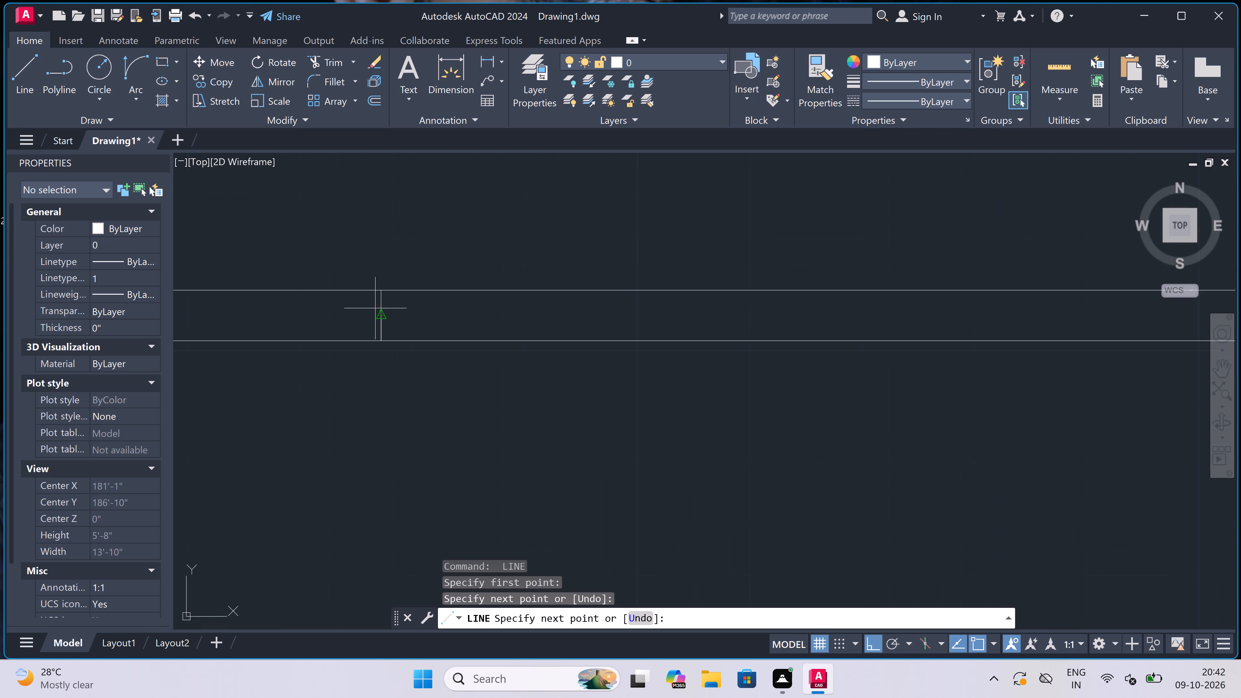
left_click(375, 308)
type("3'")
key("space")
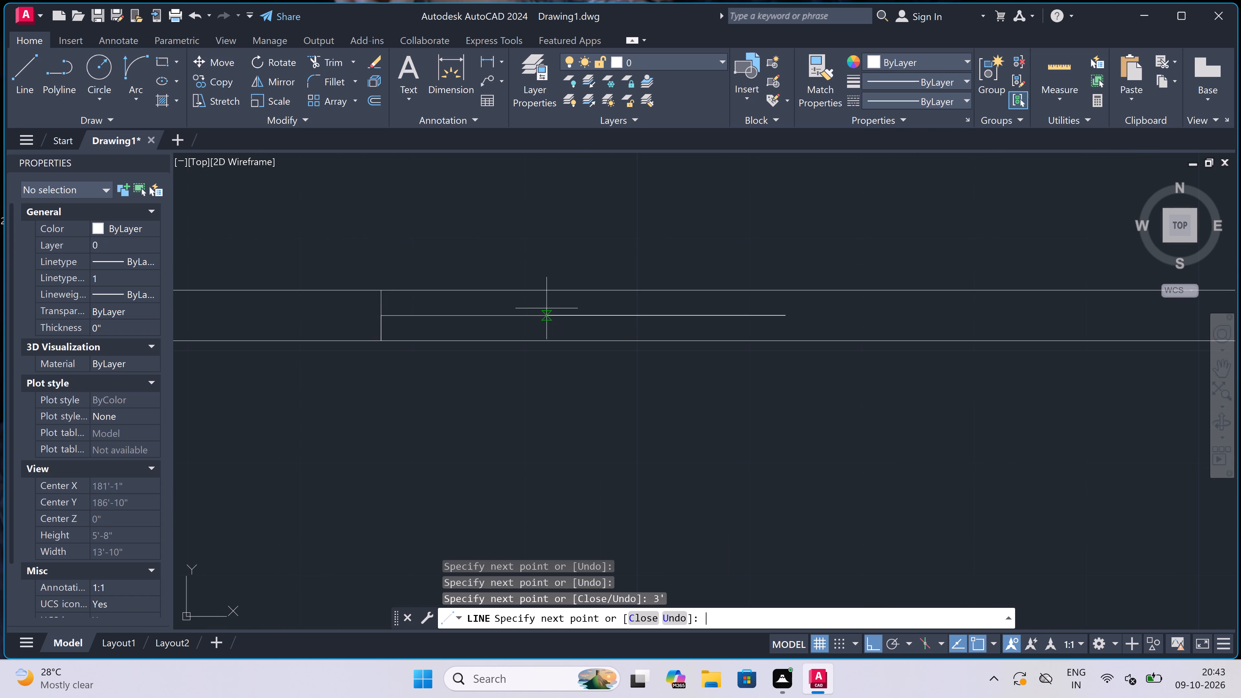
left_click(781, 292)
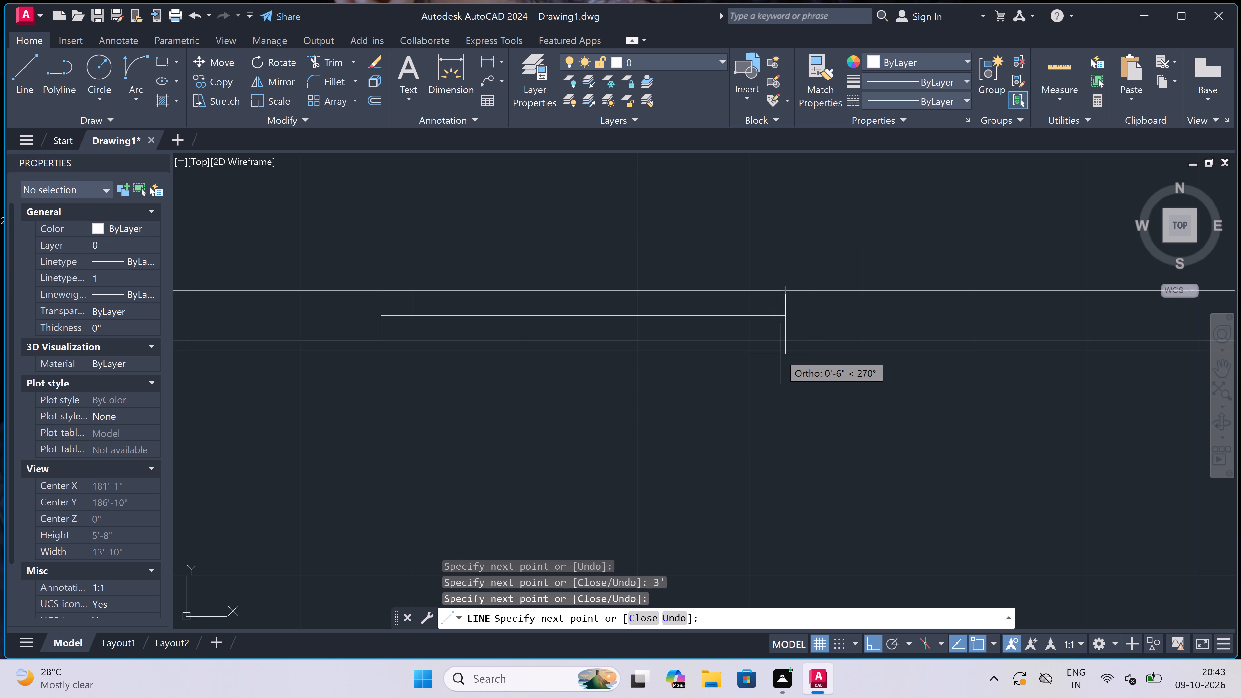
left_click(784, 345)
key("Escape")
Draw a 3' window in the third room's top wall: a jamb across the wall, a mid-wall line leftward, and a closing jamb.
scroll(478, 322, "down", 5)
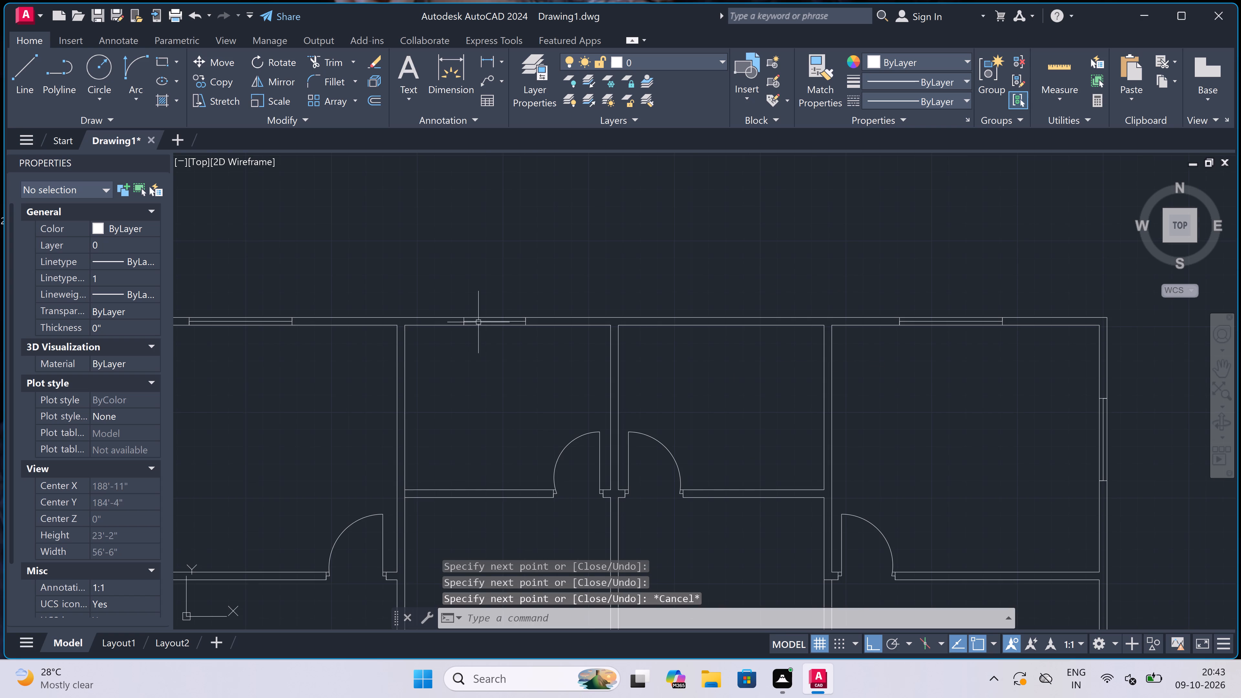
scroll(821, 265, "up", 1)
key("space")
scroll(786, 339, "up", 1)
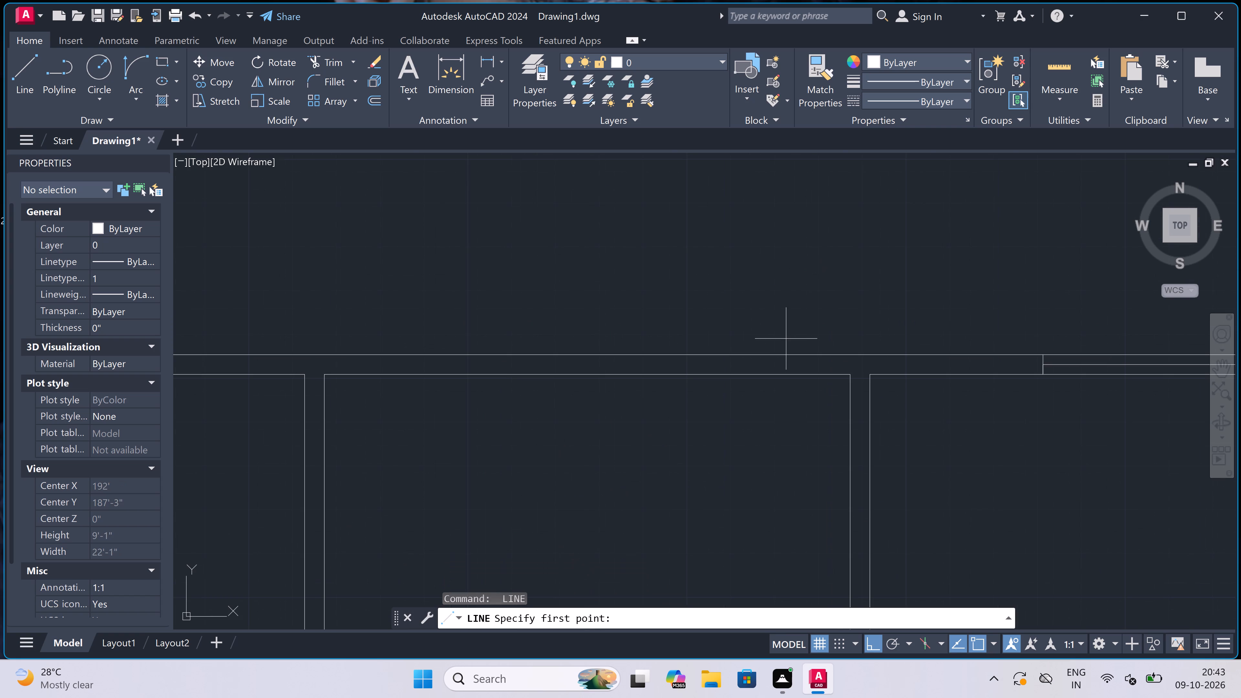
left_click(737, 371)
left_click(736, 354)
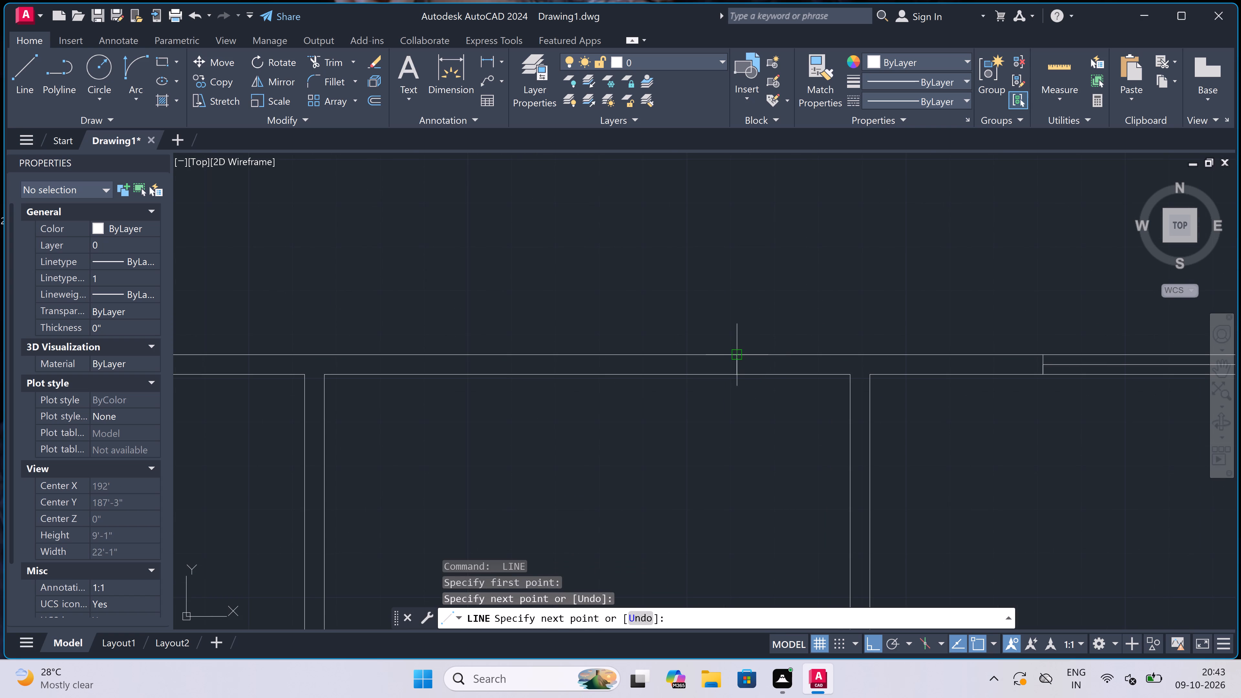
scroll(736, 354, "up", 1)
left_click(736, 365)
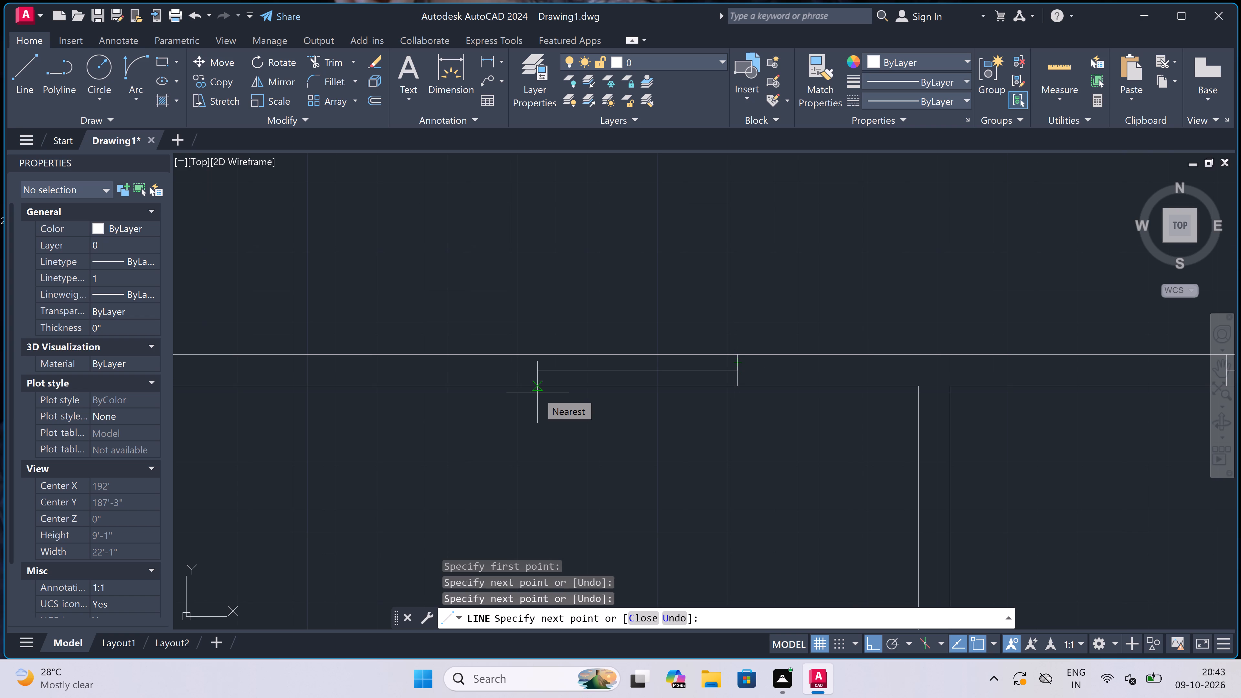
type("3'")
key("space")
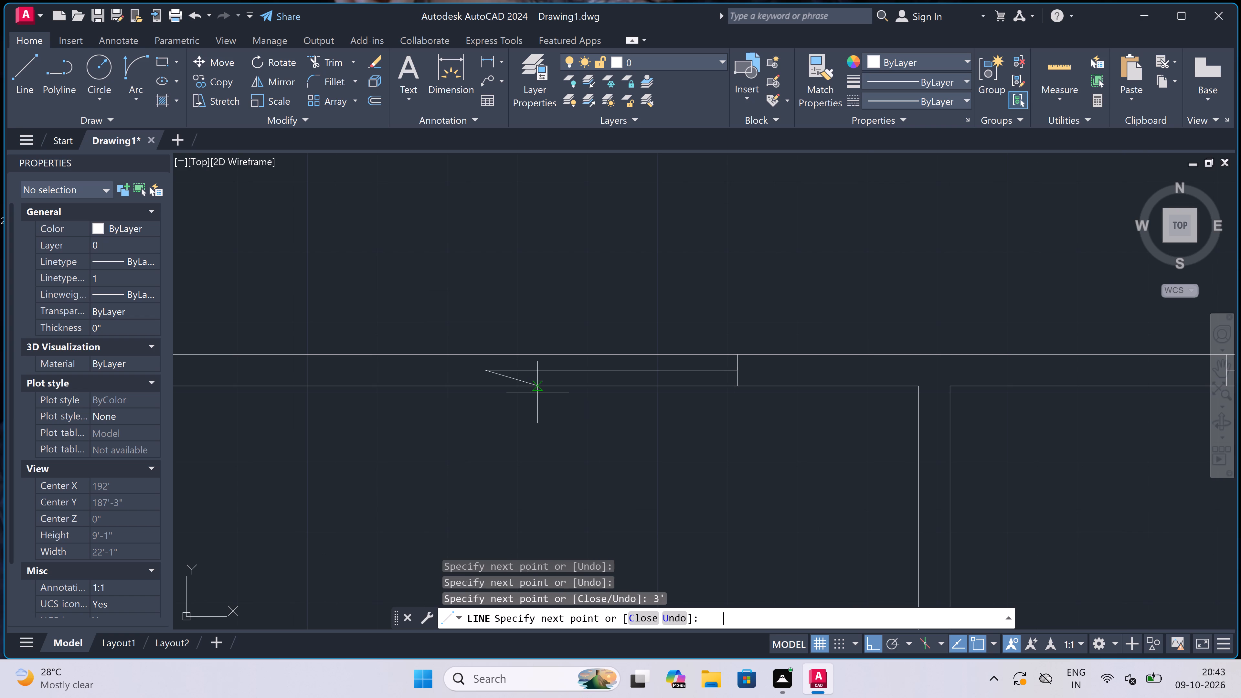
scroll(490, 356, "up", 2)
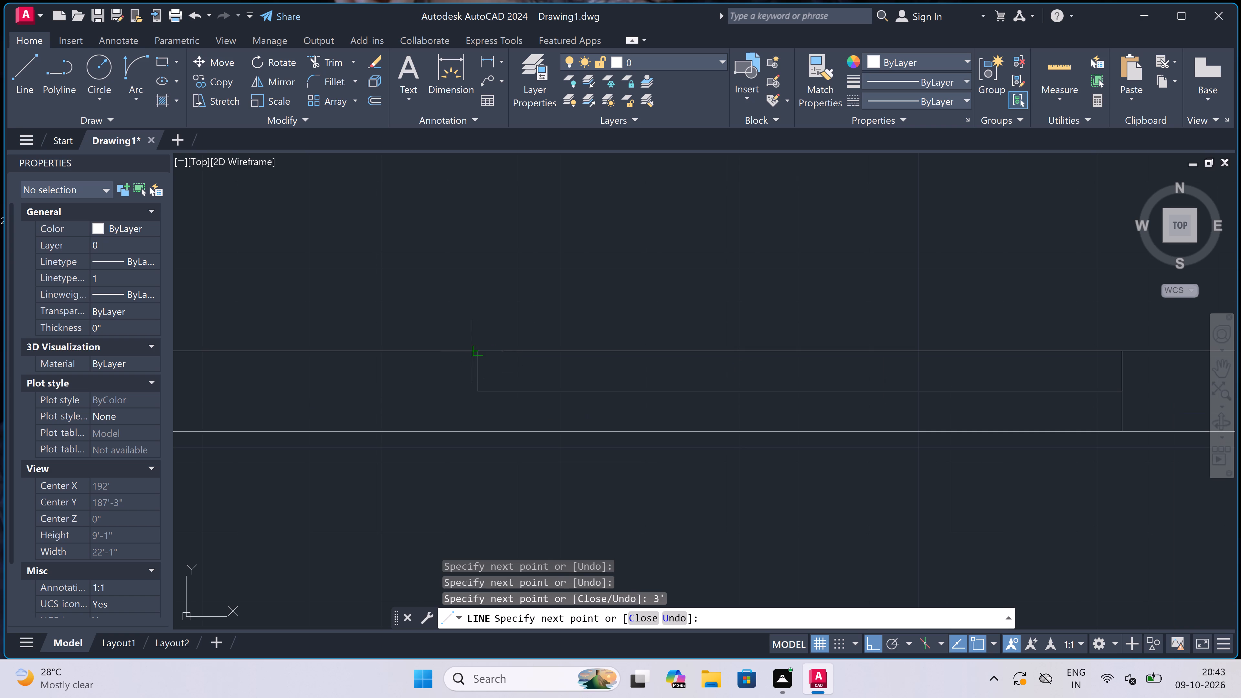
left_click(474, 351)
left_click(476, 432)
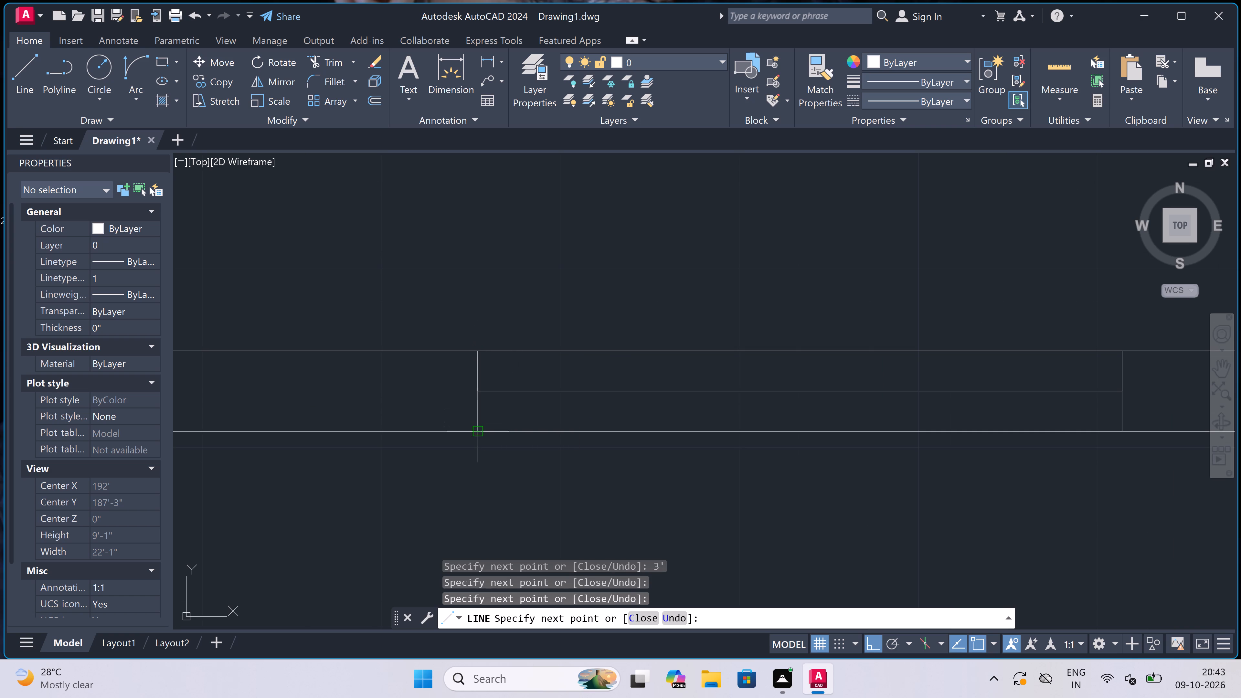
key("Escape")
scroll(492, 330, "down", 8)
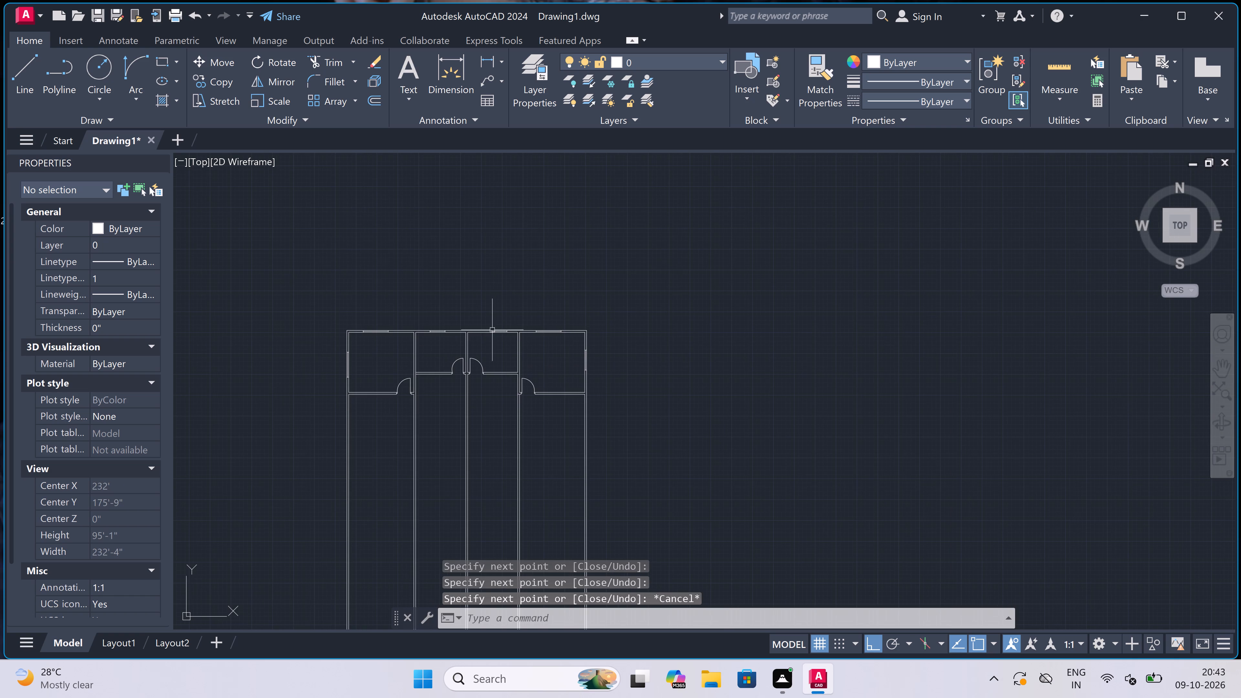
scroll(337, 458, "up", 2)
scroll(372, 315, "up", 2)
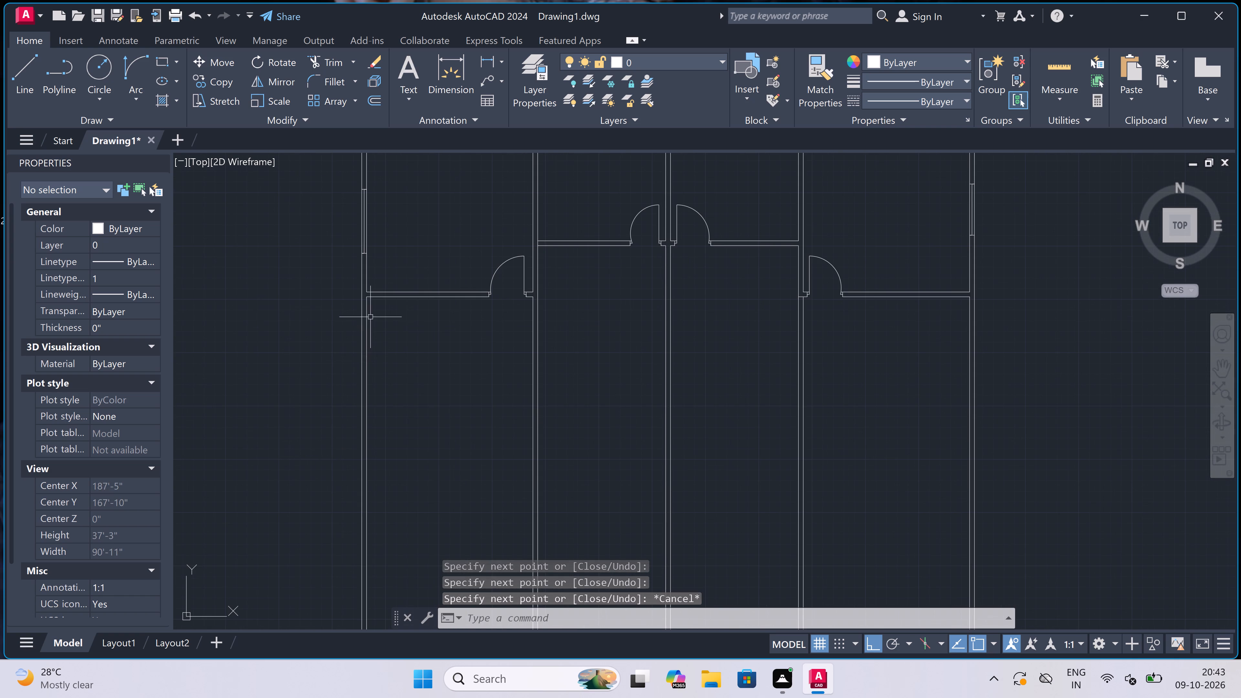
Offset the lower face line of the first room's bottom wall 4' downward.
key("o")
key("space")
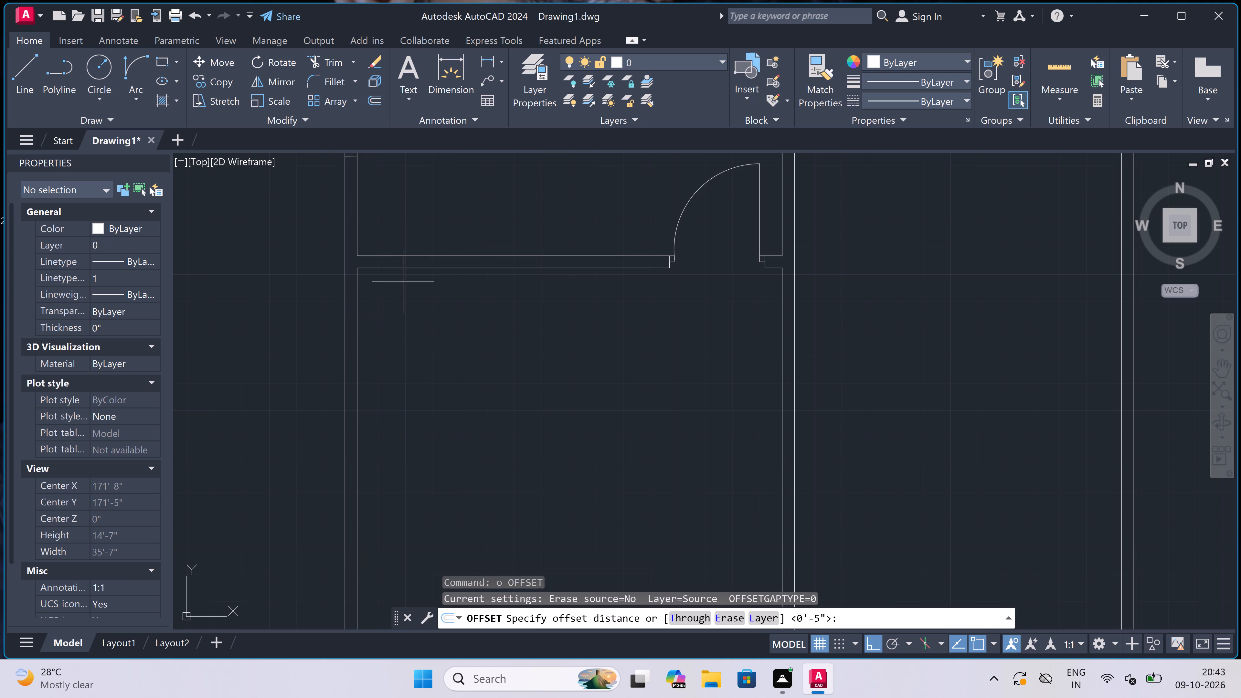
left_click(413, 270)
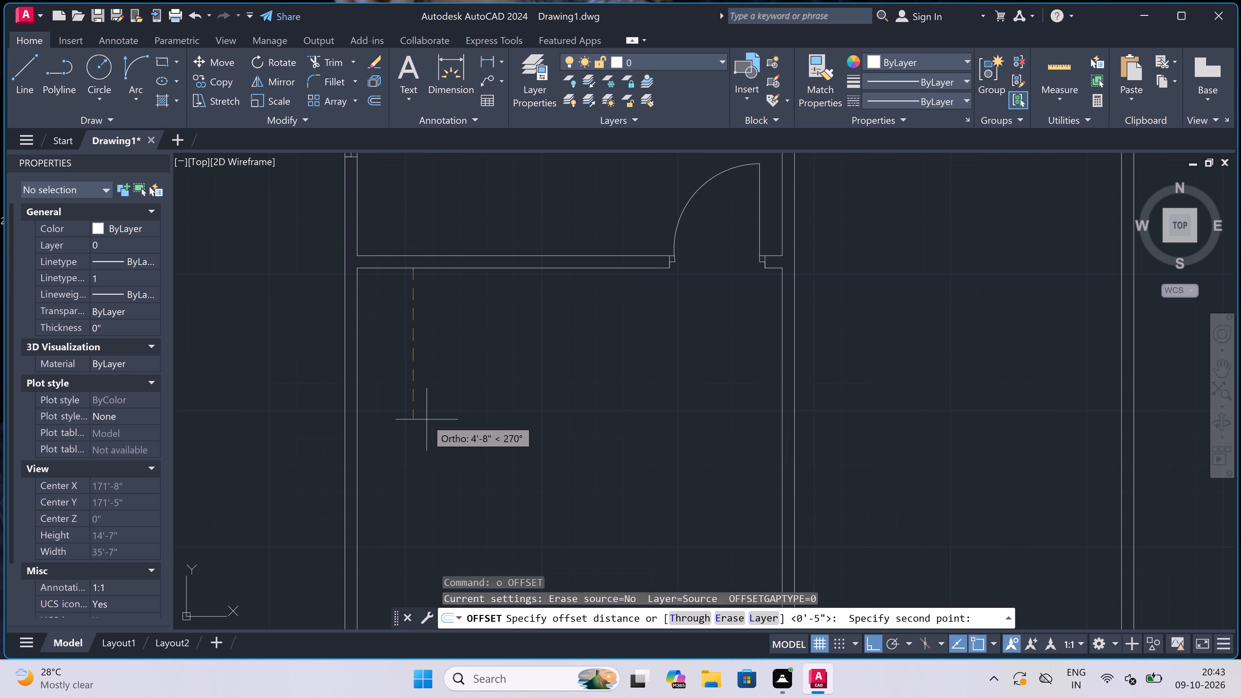
type("4'")
key("space")
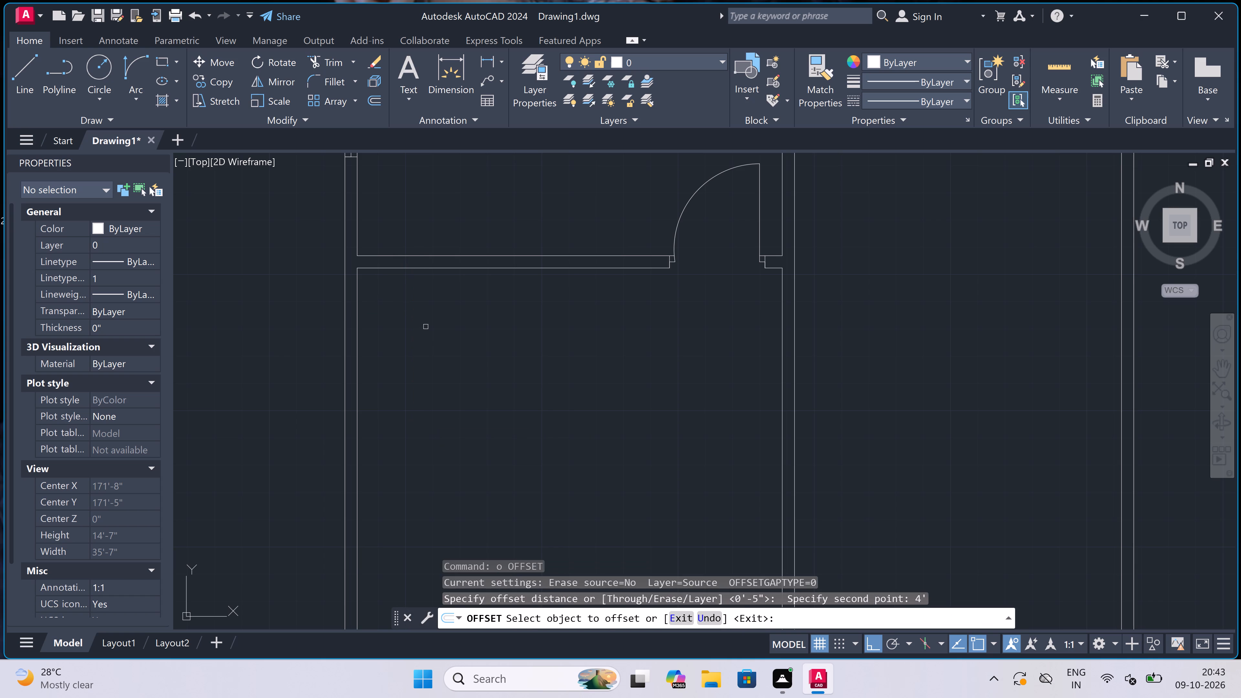
left_click(441, 269)
left_click(442, 359)
key("Escape")
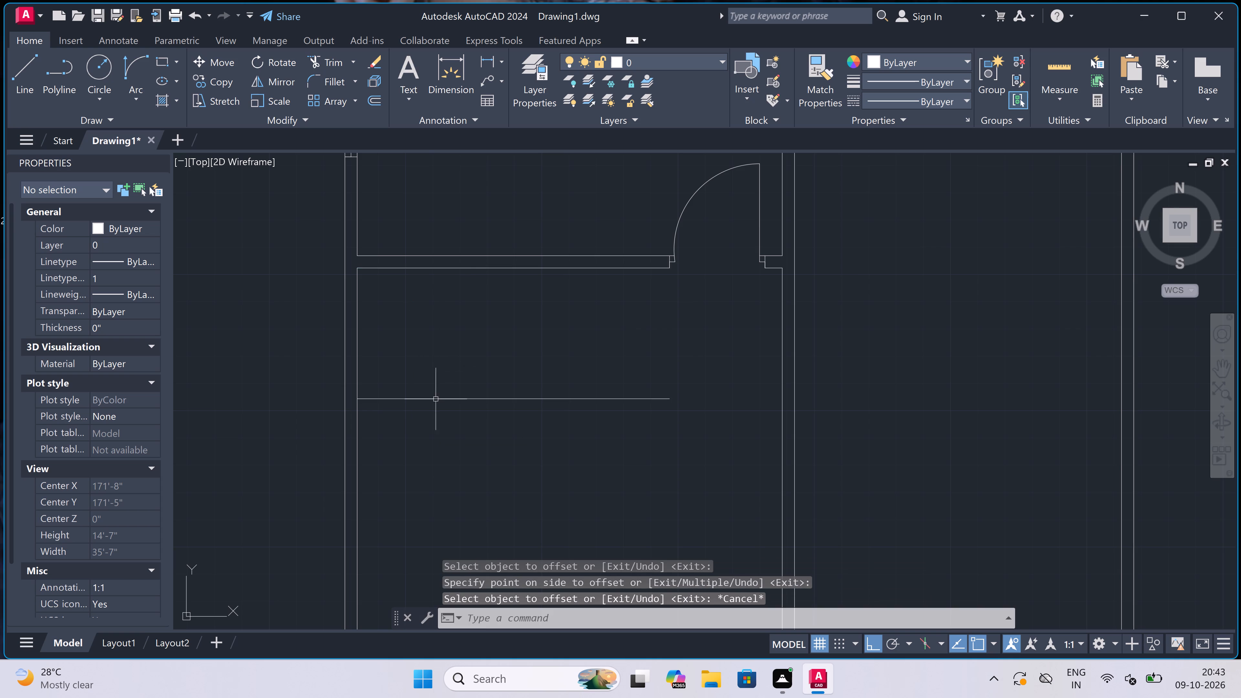
Offset the new line below the first room 4.5" downward to form a second wall face.
key("space")
left_click(435, 399)
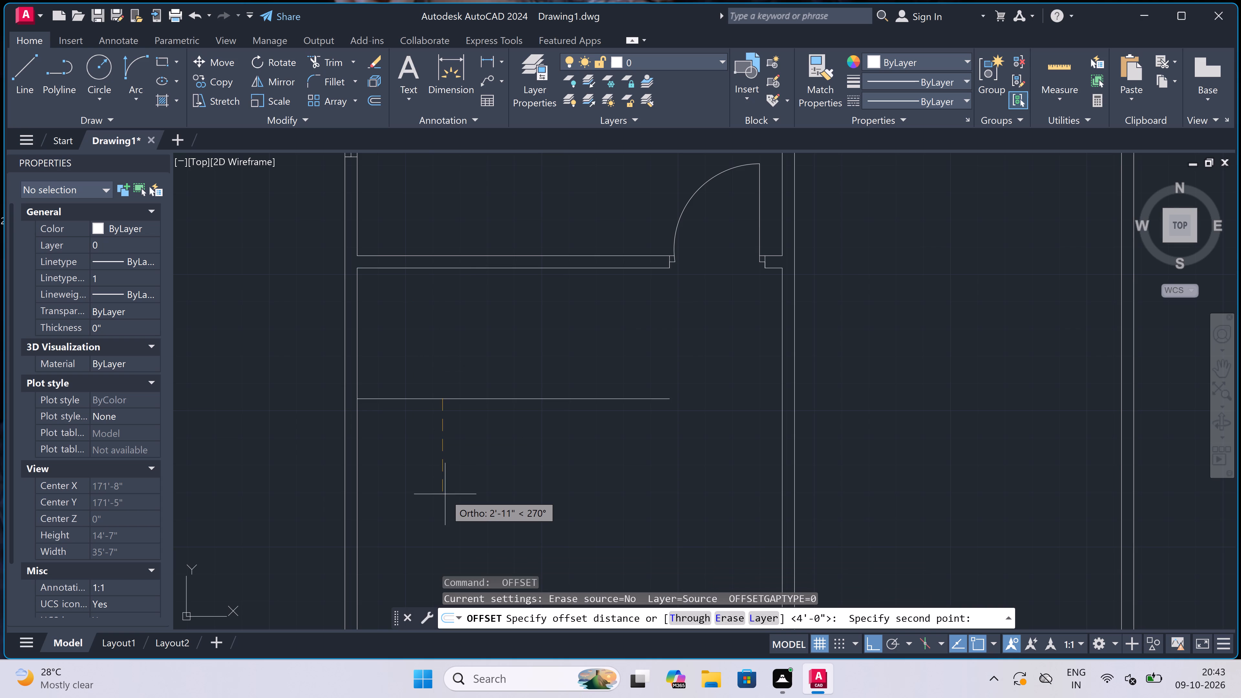
type("4.5\"")
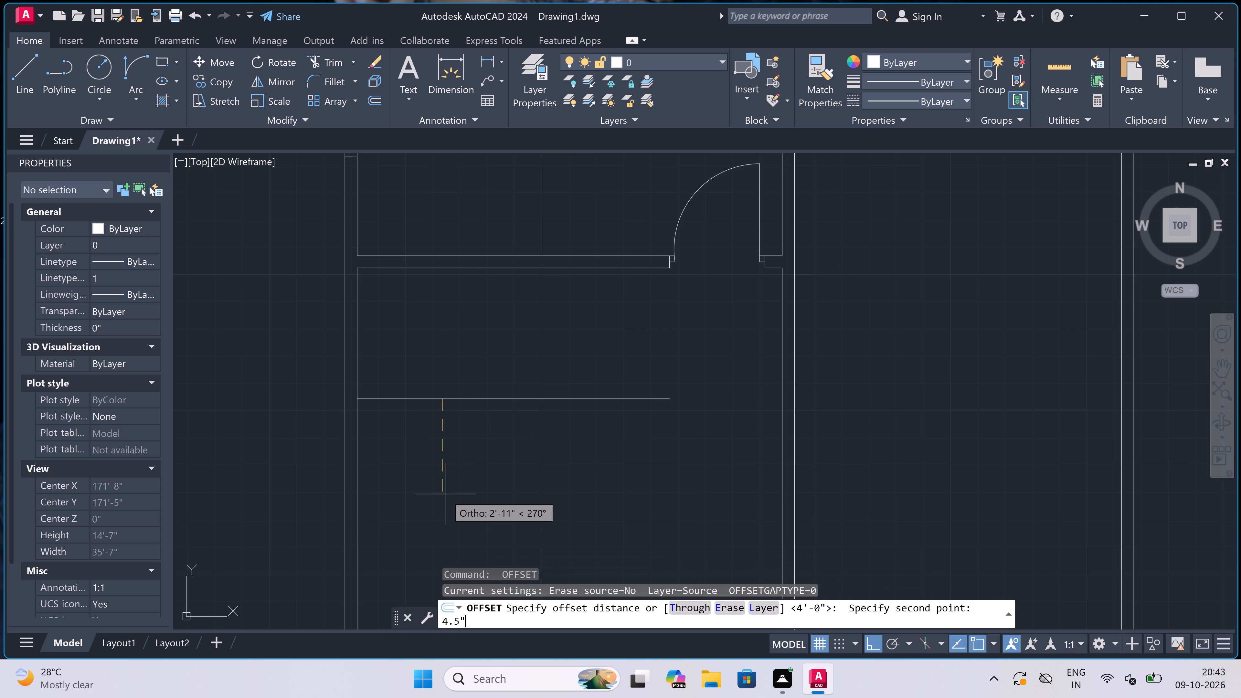
key("space")
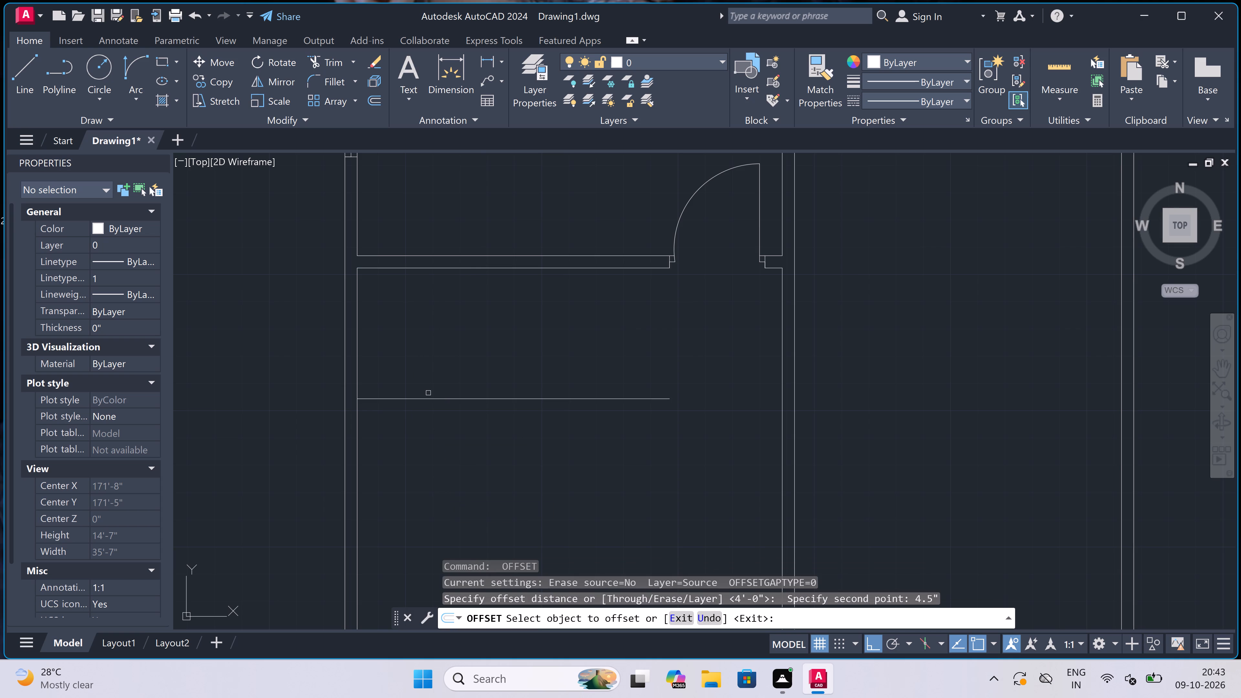
left_click(426, 399)
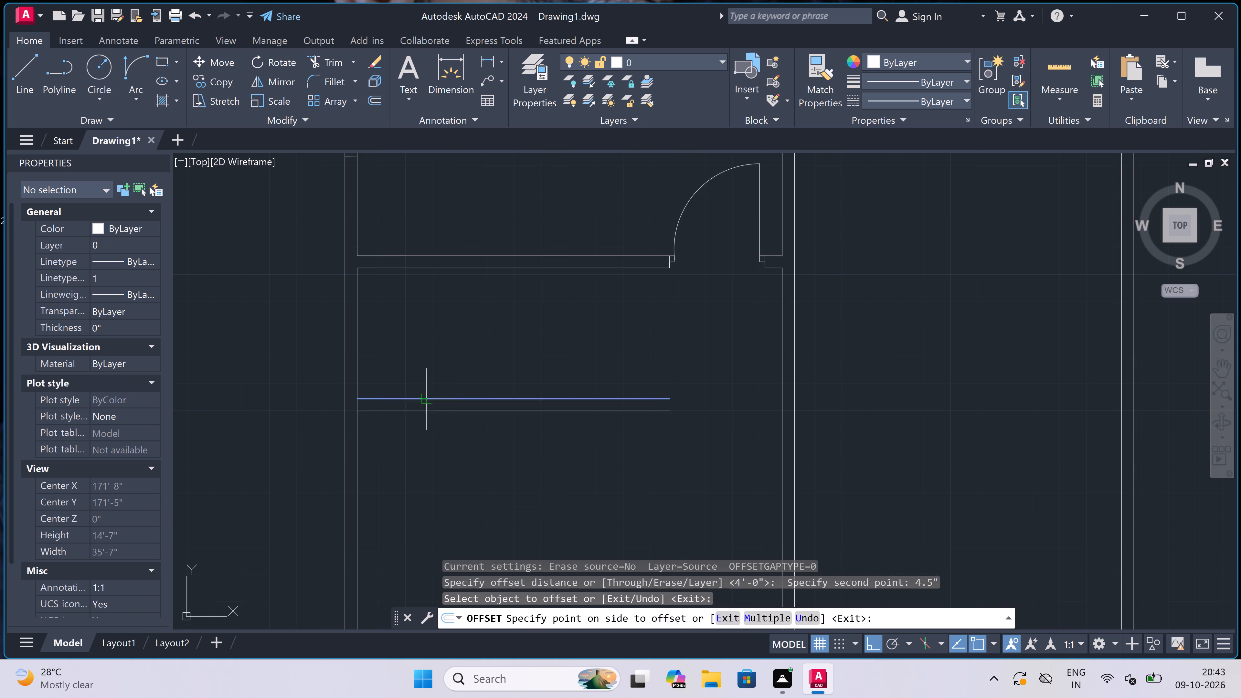
left_click(415, 424)
scroll(415, 420, "down", 5)
key("Escape")
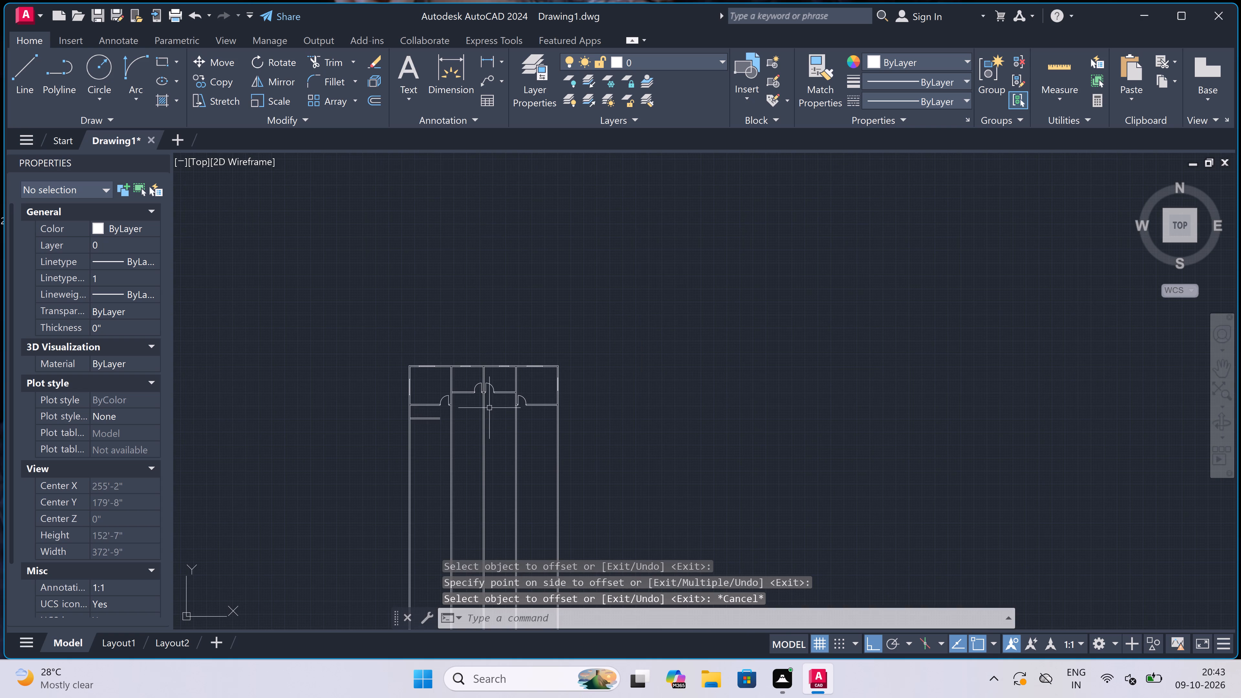
Offset the lower face line of the fourth room's bottom wall 4' downward.
scroll(536, 406, "up", 4)
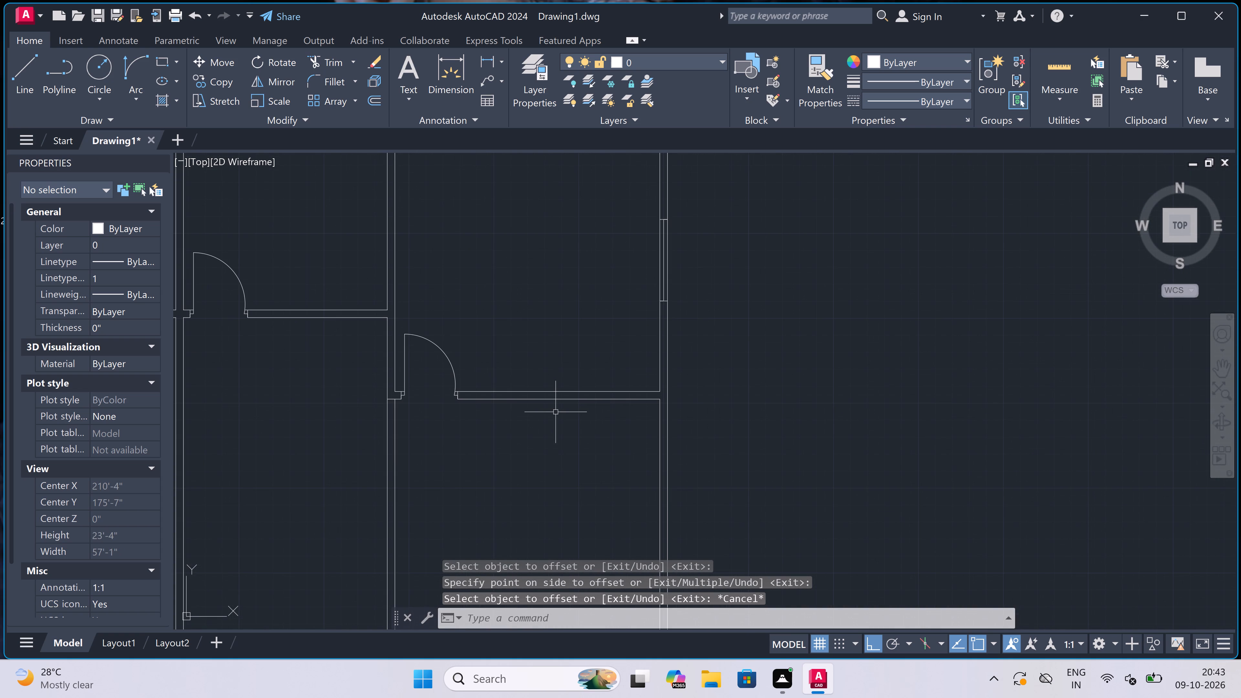
key("o")
key("space")
left_click(556, 402)
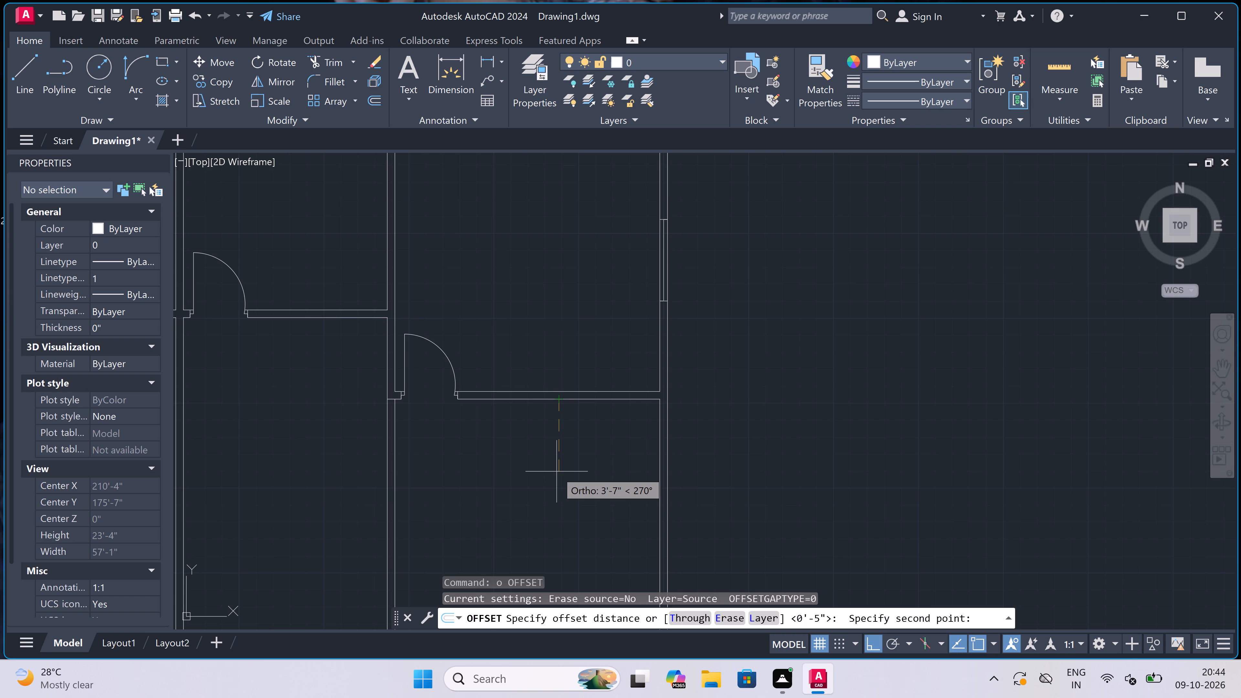
type("4'")
key("space")
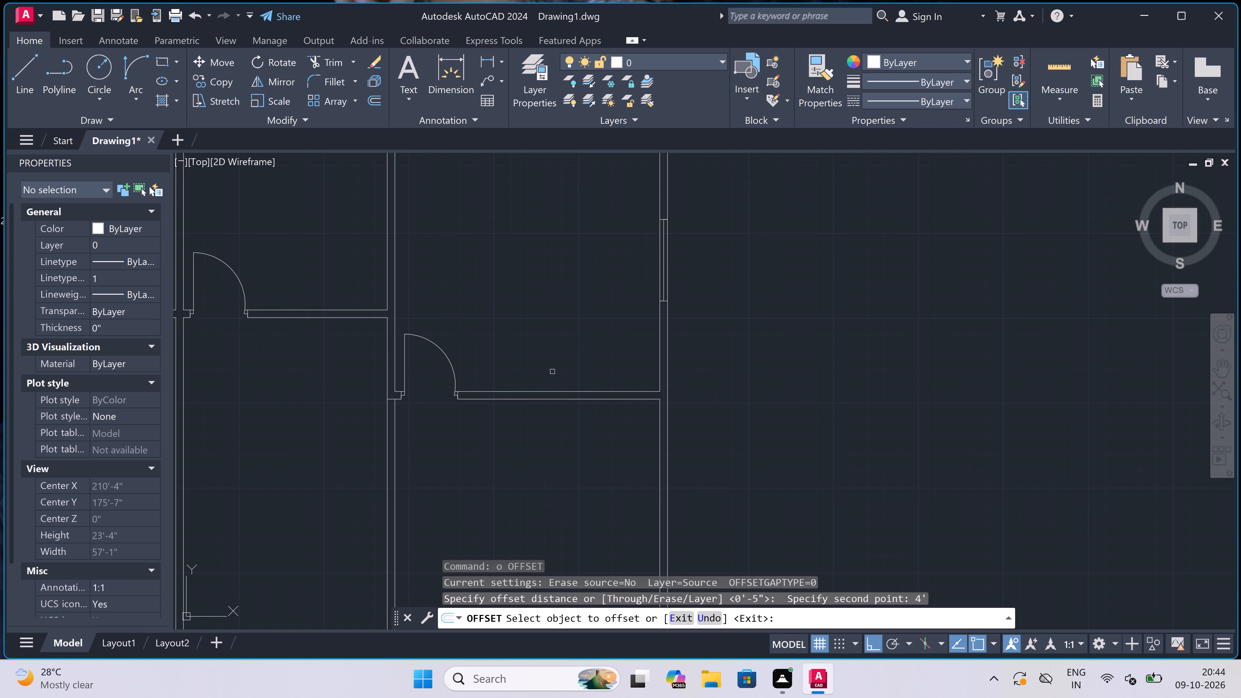
left_click(555, 400)
left_click(551, 454)
key("Escape")
Offset the new line below the fourth room 4.5" downward to form a second wall face.
key("space")
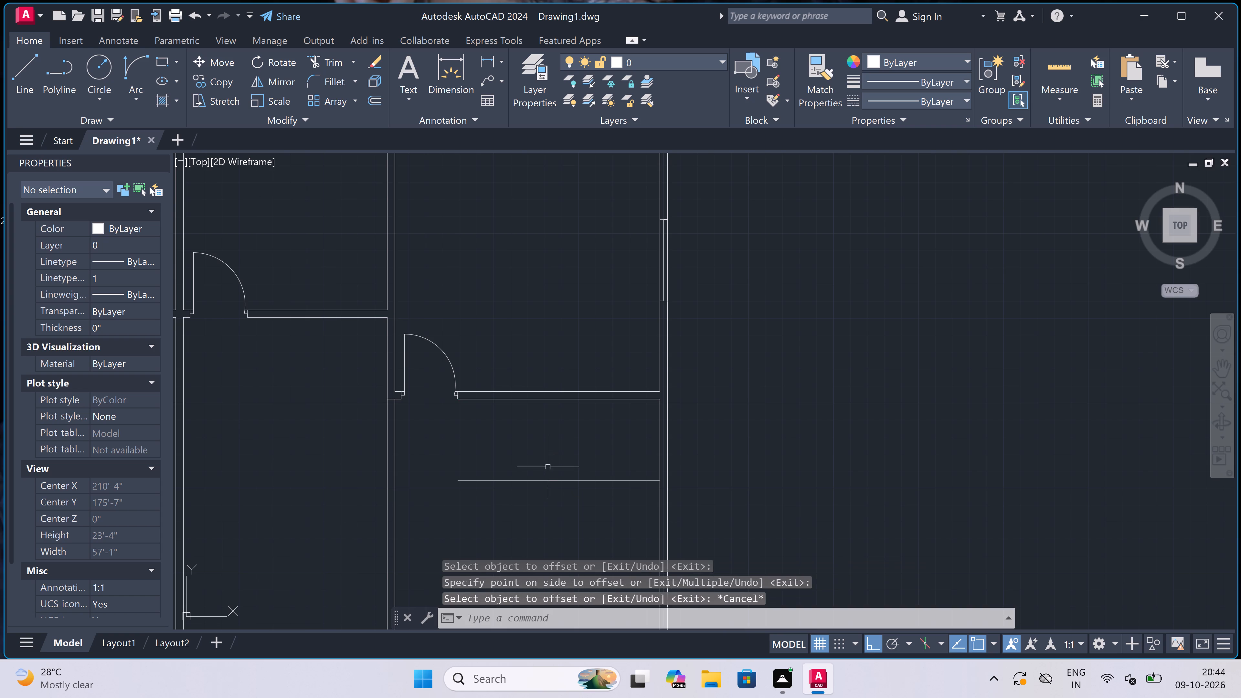
left_click(546, 476)
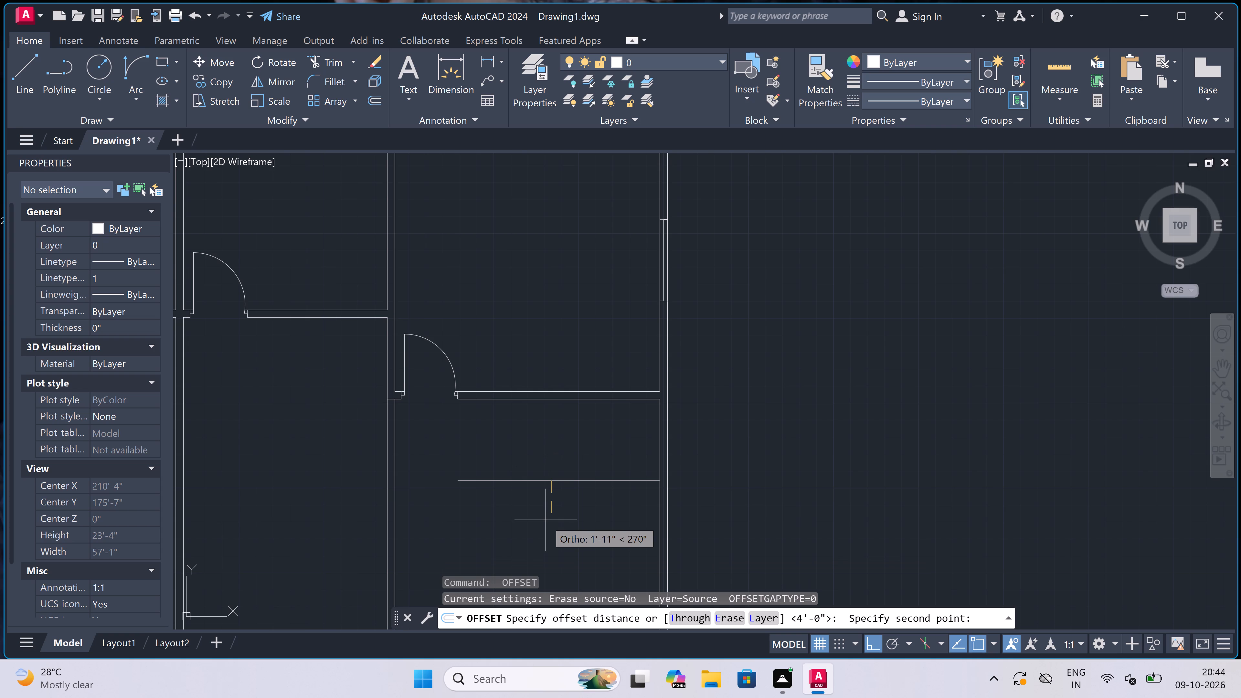
scroll(546, 520, "left", 20)
scroll(546, 520, "left", 20)
scroll(546, 520, "left", 20)
scroll(546, 520, "left", 20)
scroll(546, 520, "left", 20)
scroll(546, 520, "left", 20)
type("4.5\"")
key("space")
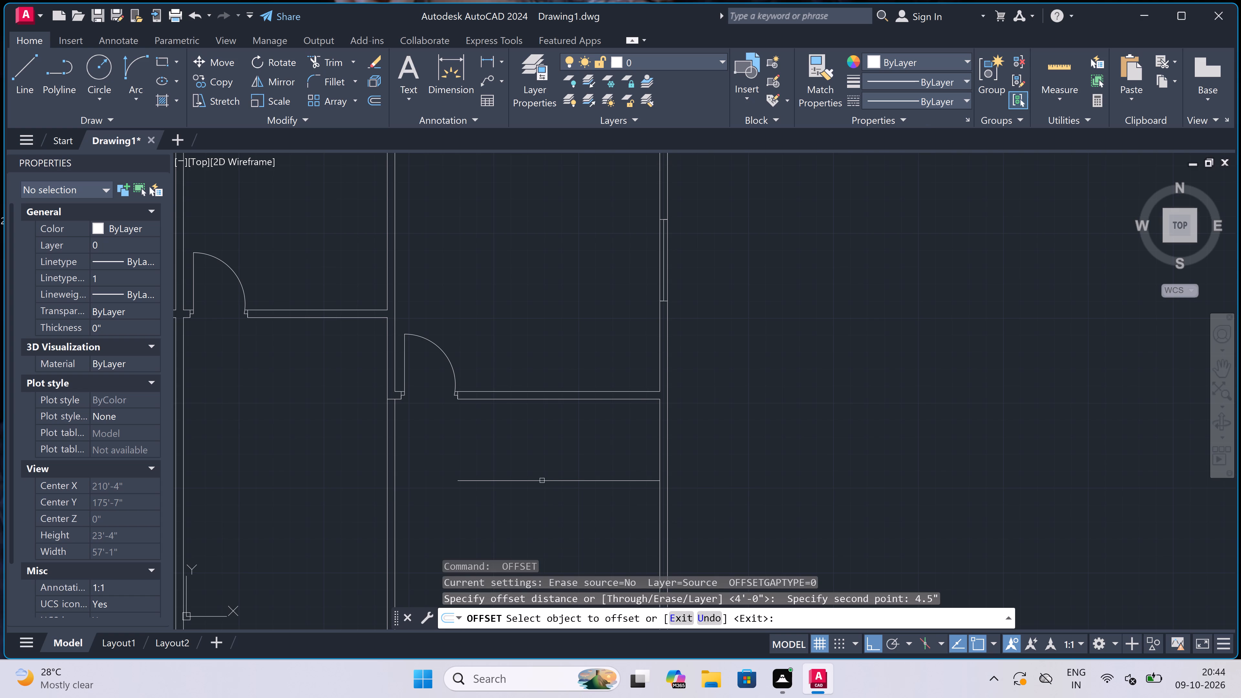
left_click(542, 481)
left_click(544, 506)
key("Escape")
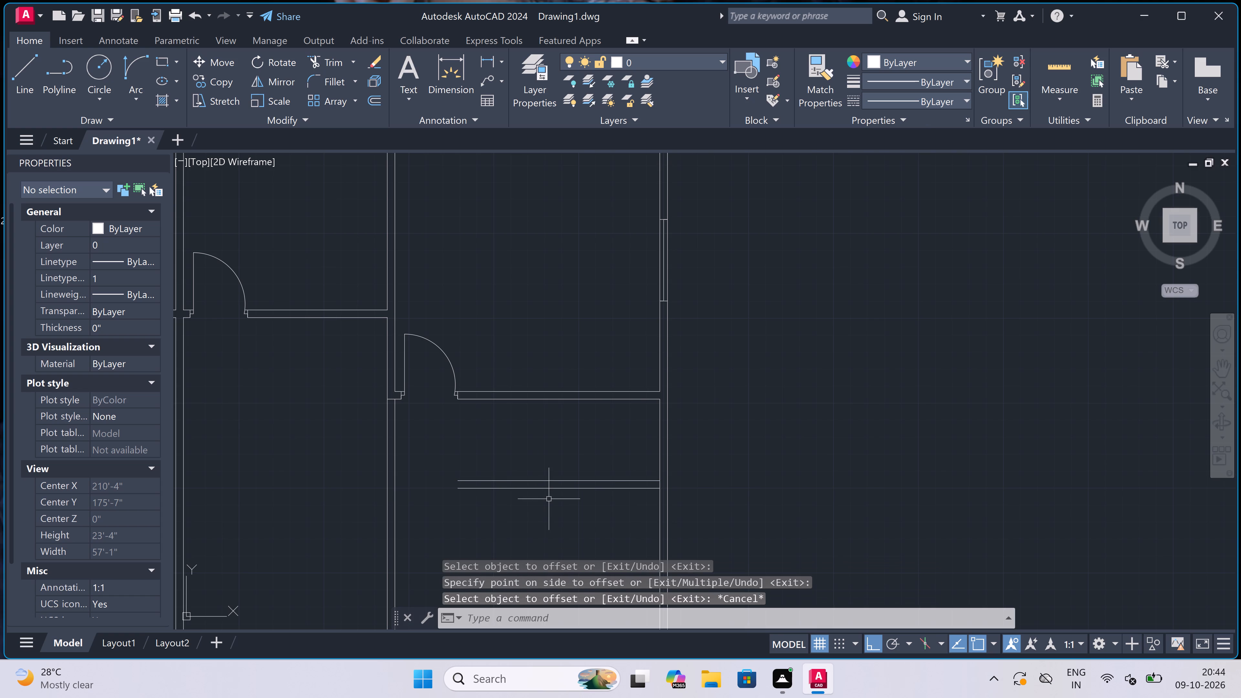
Draw a 4.5" partition below the fourth room, 6' in from the outer side wall, spanning between the two horizontal walls.
key("l")
key("space")
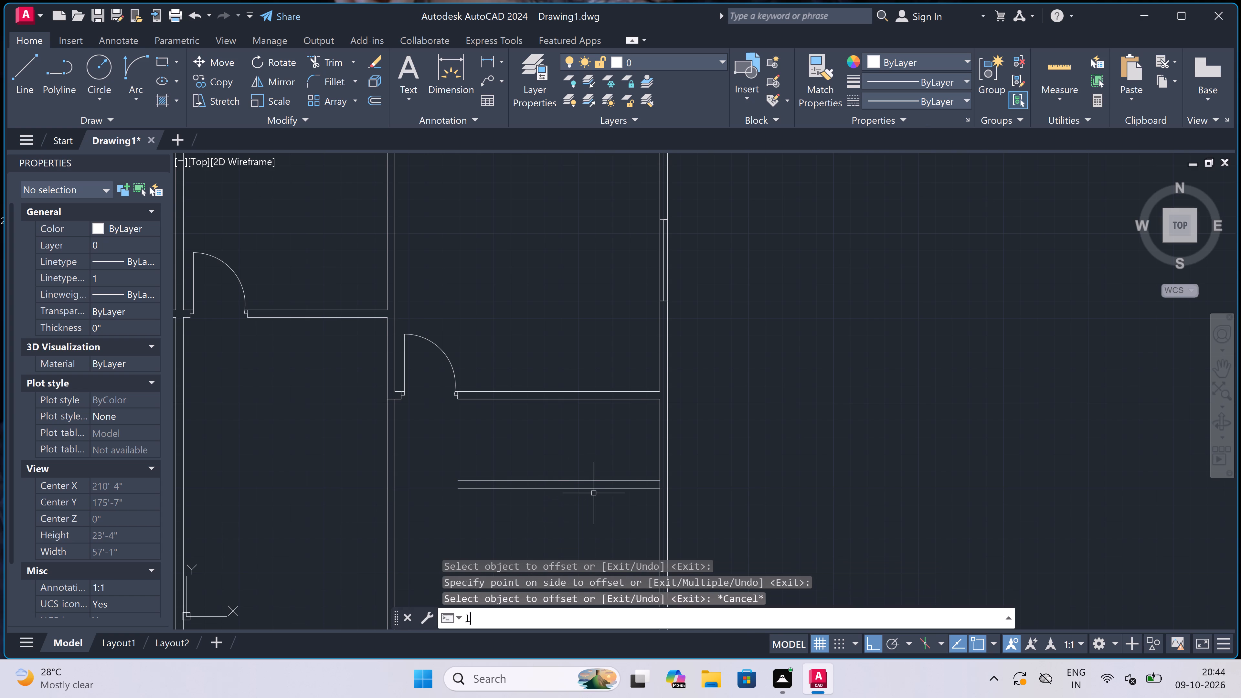
left_click(658, 480)
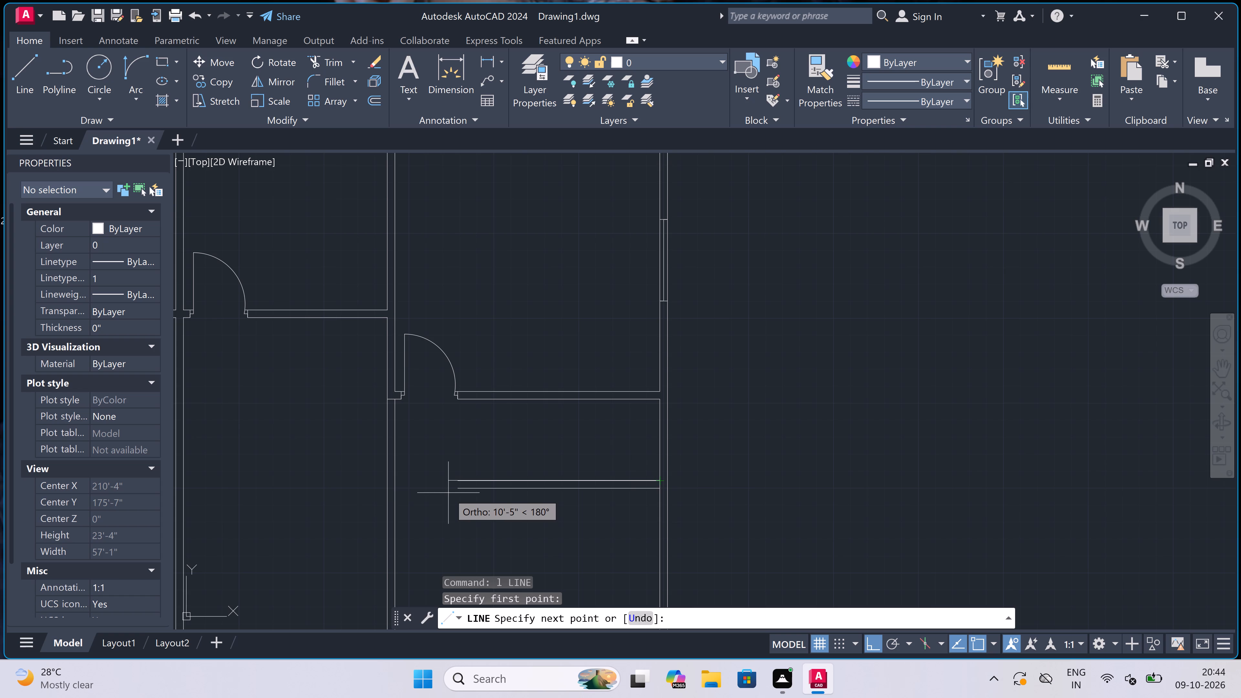
type("6'")
key("space")
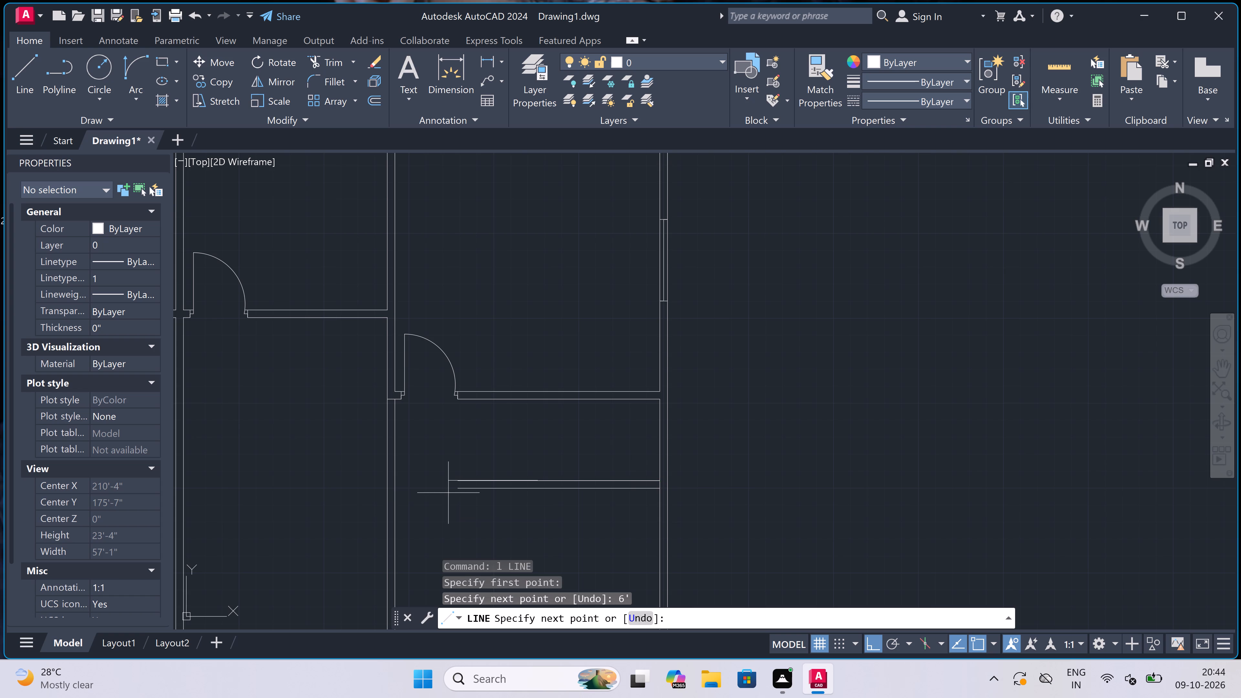
scroll(536, 390, "up", 2)
left_click(539, 393)
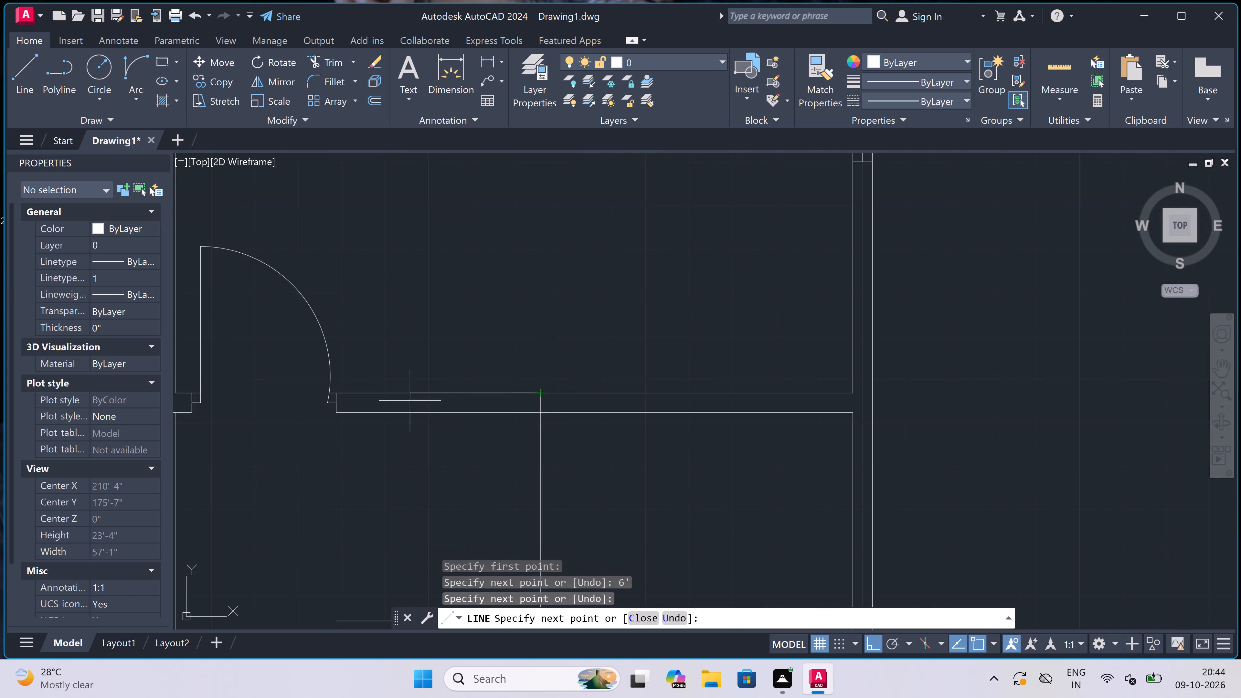
type("4.5\"")
key("space")
scroll(417, 393, "down", 2)
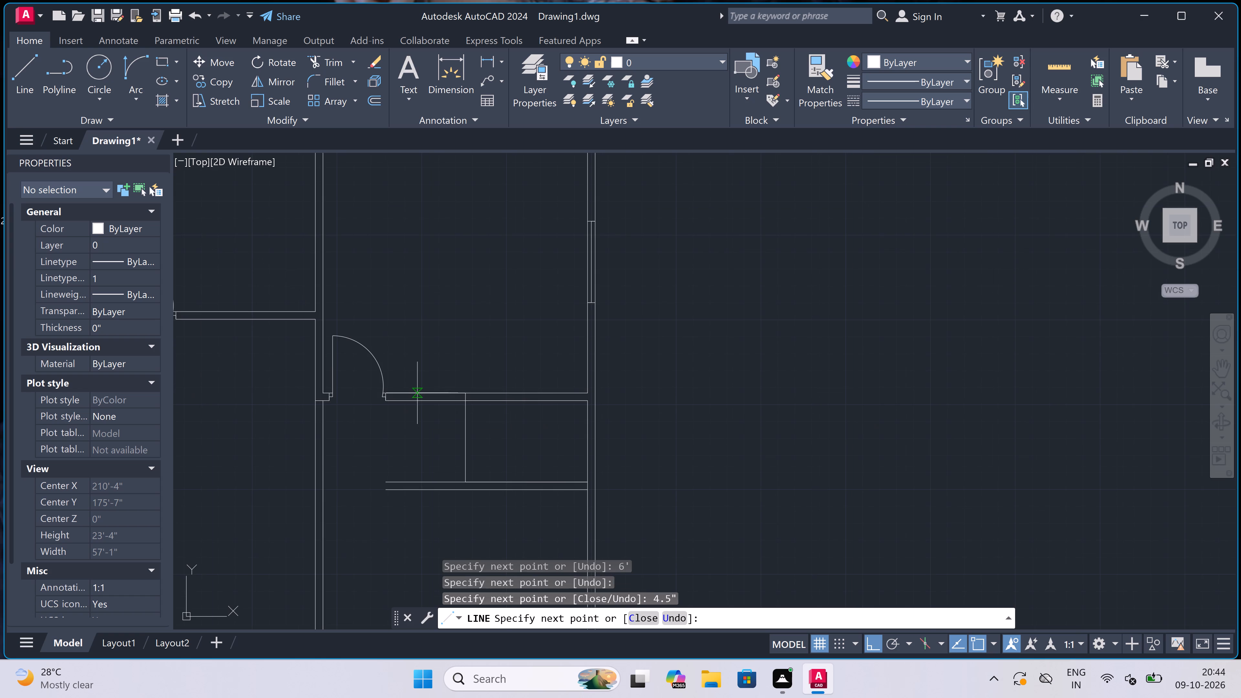
scroll(455, 486, "up", 3)
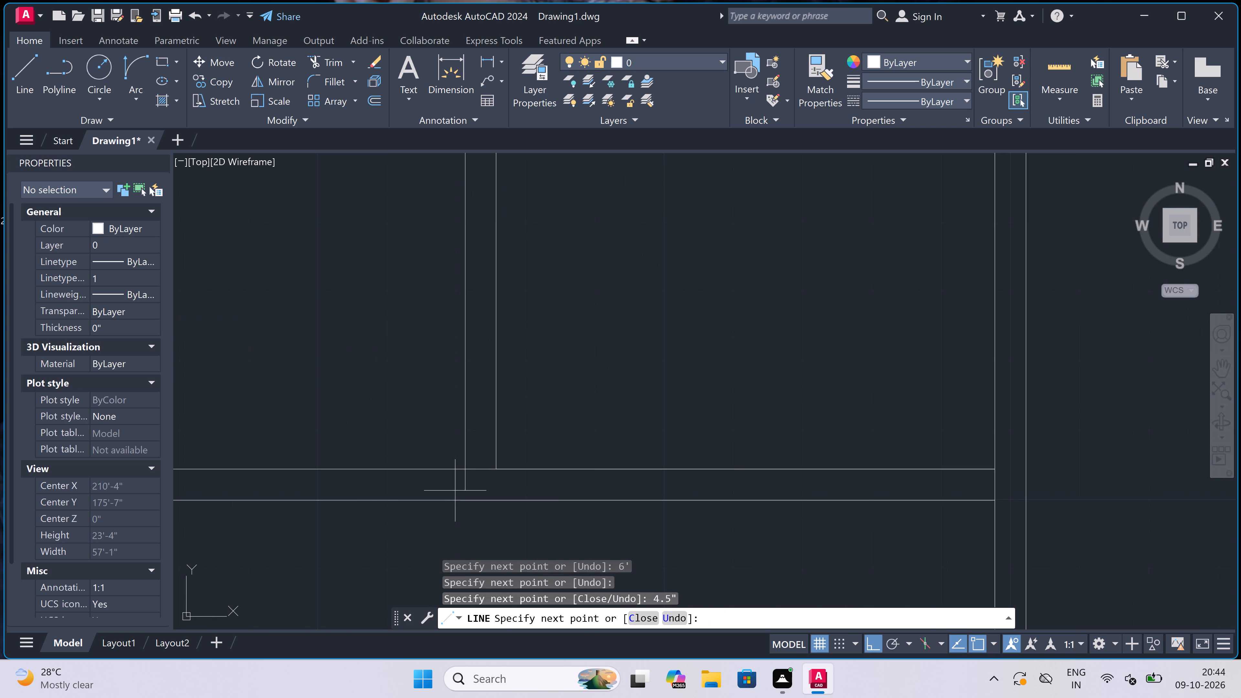
left_click(459, 501)
key("Escape")
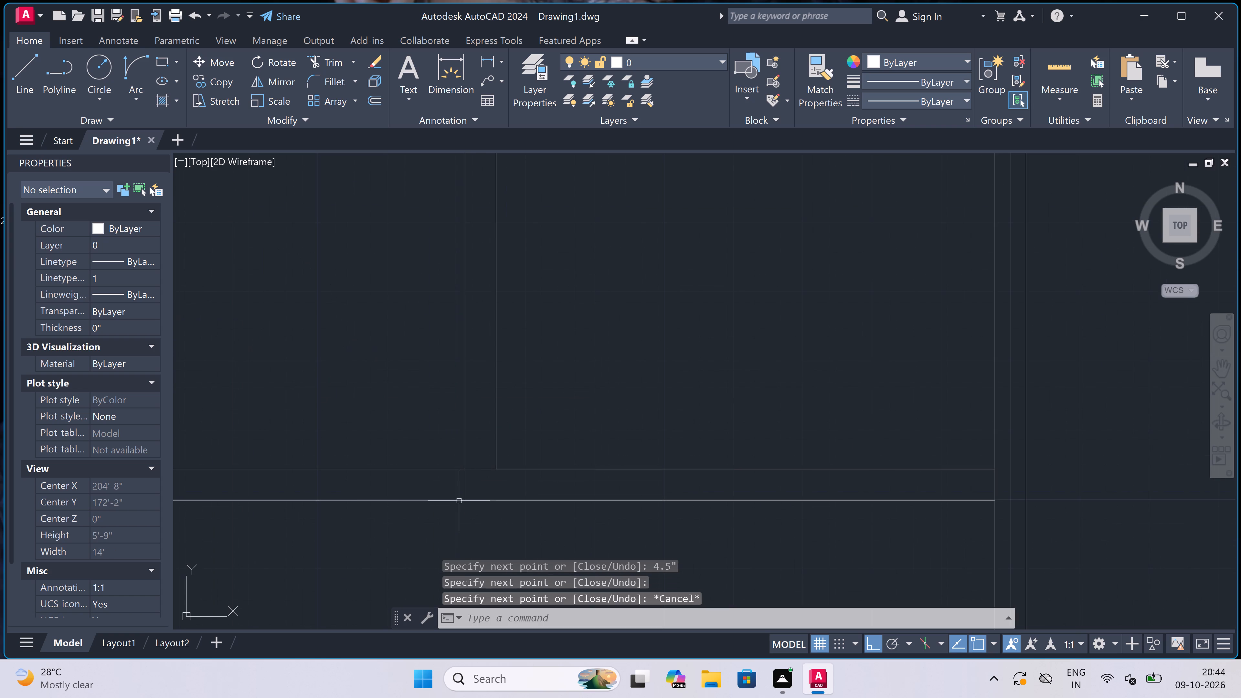
Draw a door jamb across the partition near its lower end, with a 2" stop upward from mid-wall and a 2' door leaf rightward.
type("l")
key("space")
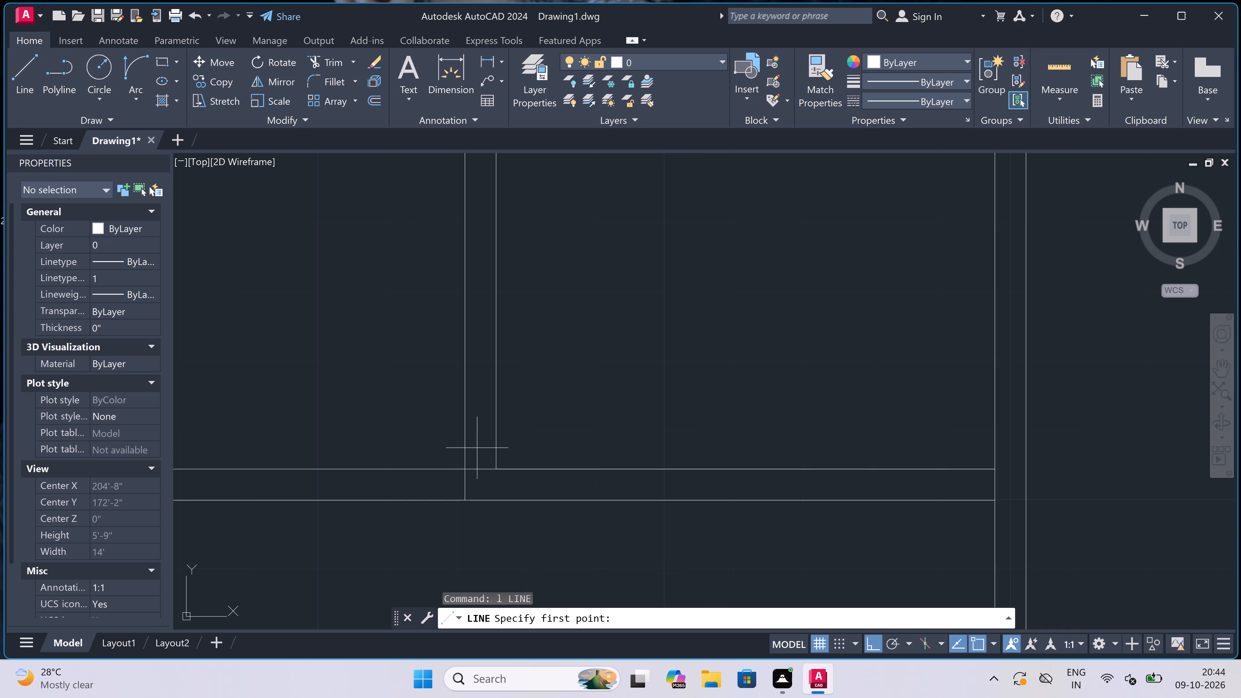
scroll(477, 448, "down", 3)
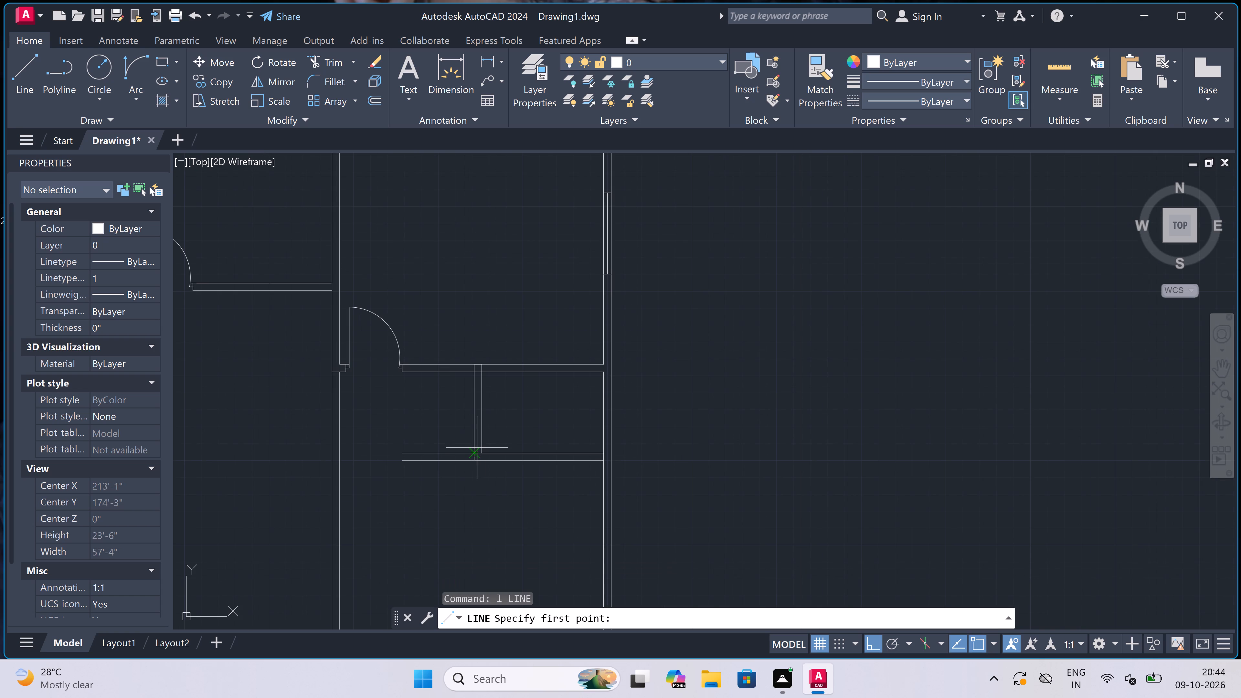
scroll(477, 448, "up", 2)
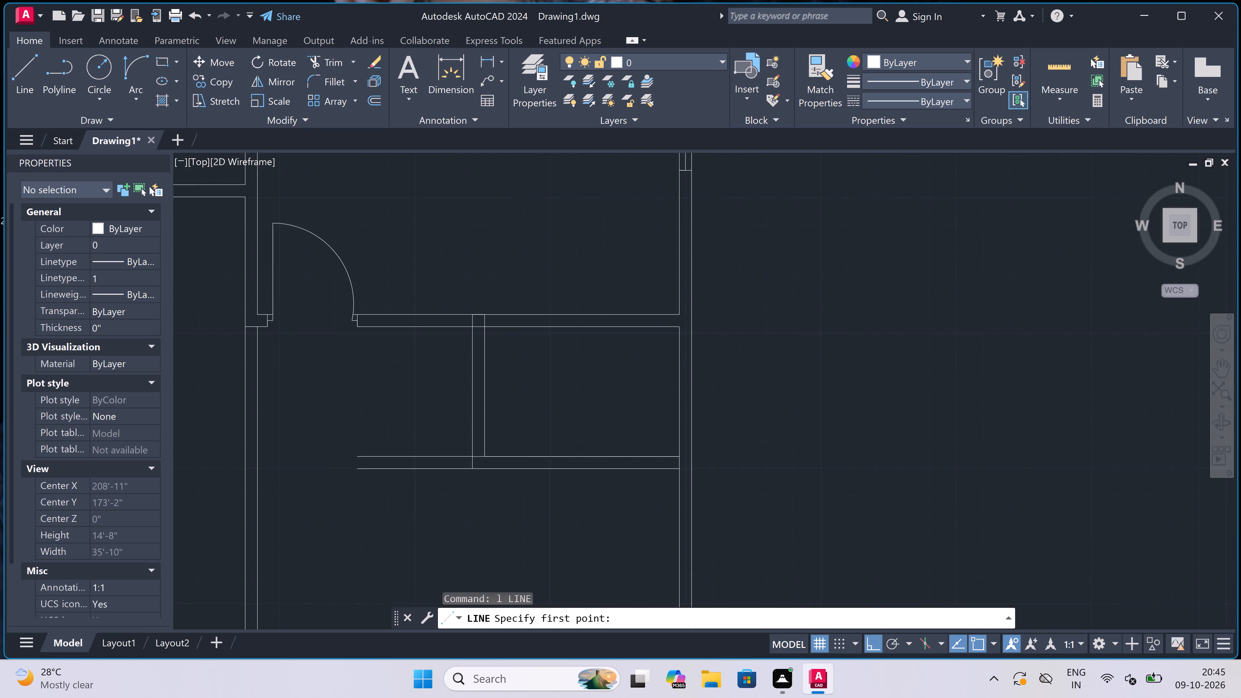
scroll(477, 448, "up", 1)
key("space")
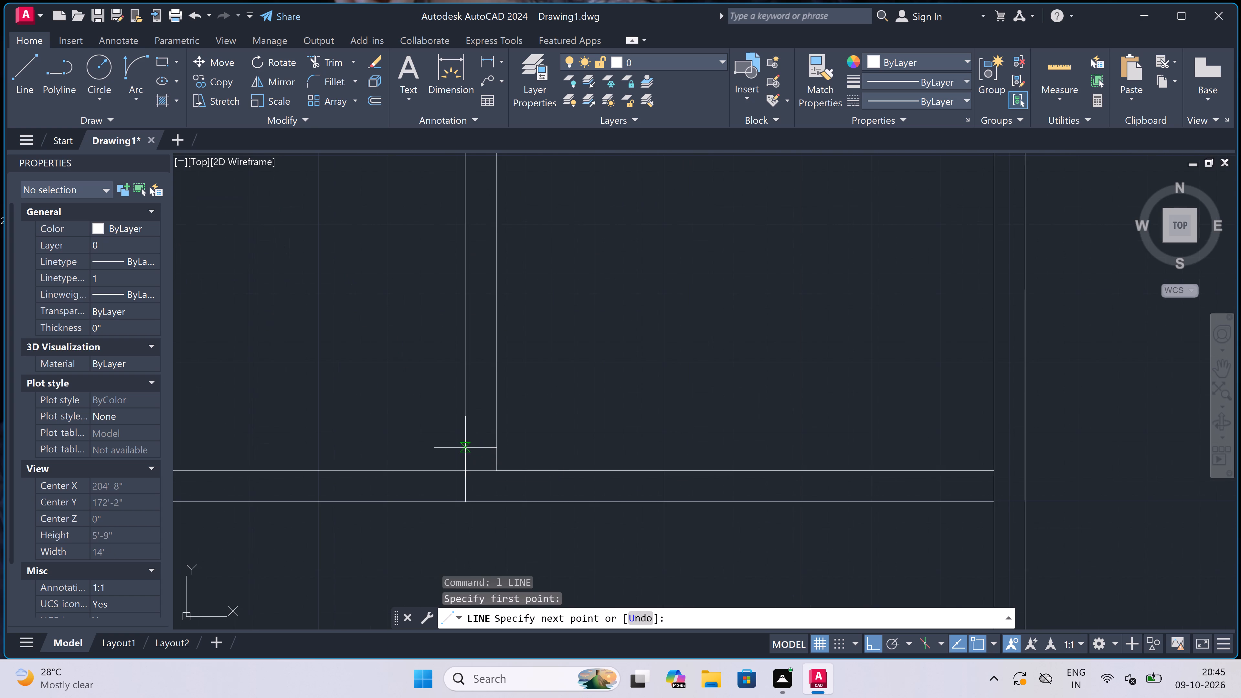
left_click(467, 444)
left_click(492, 441)
left_click(472, 442)
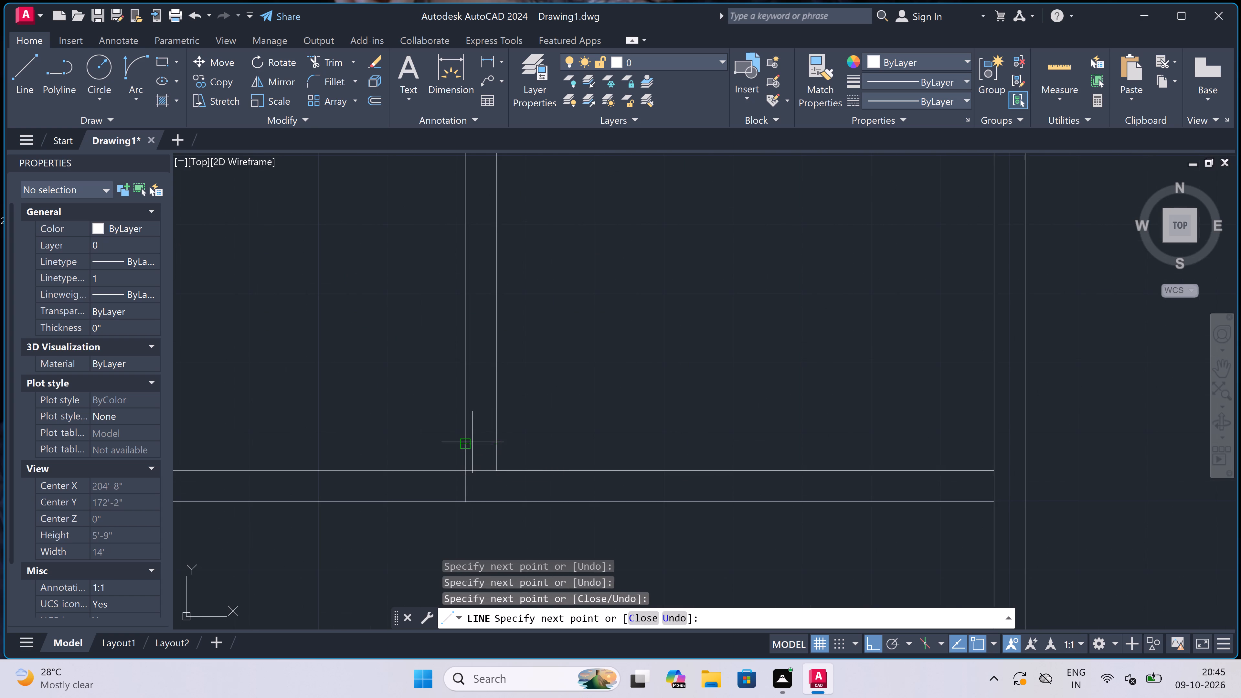
left_click(478, 441)
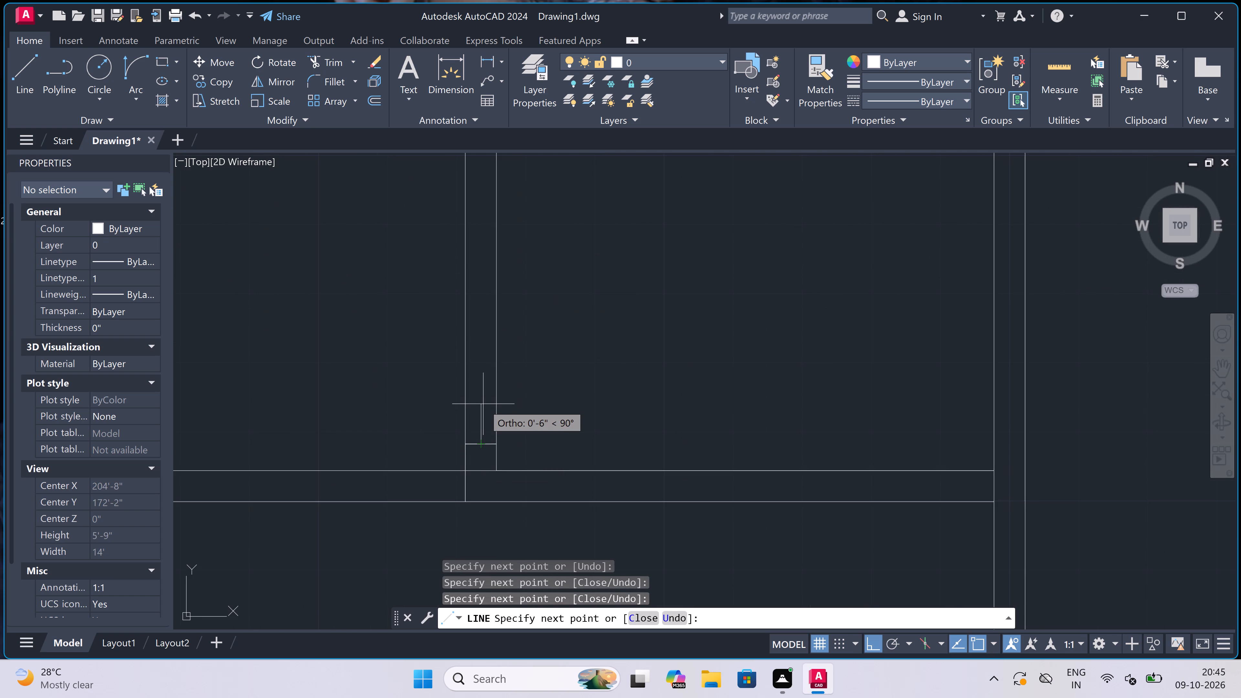
type("2\"")
key("space")
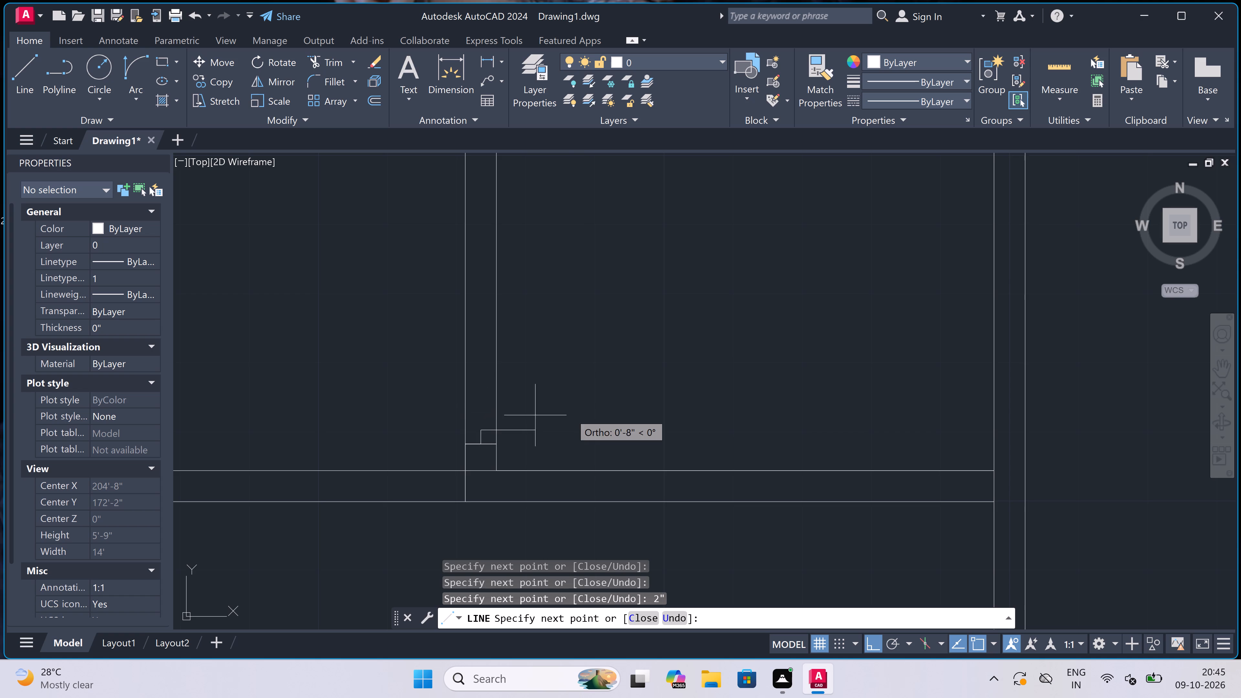
type("2'")
key("space")
key("Escape")
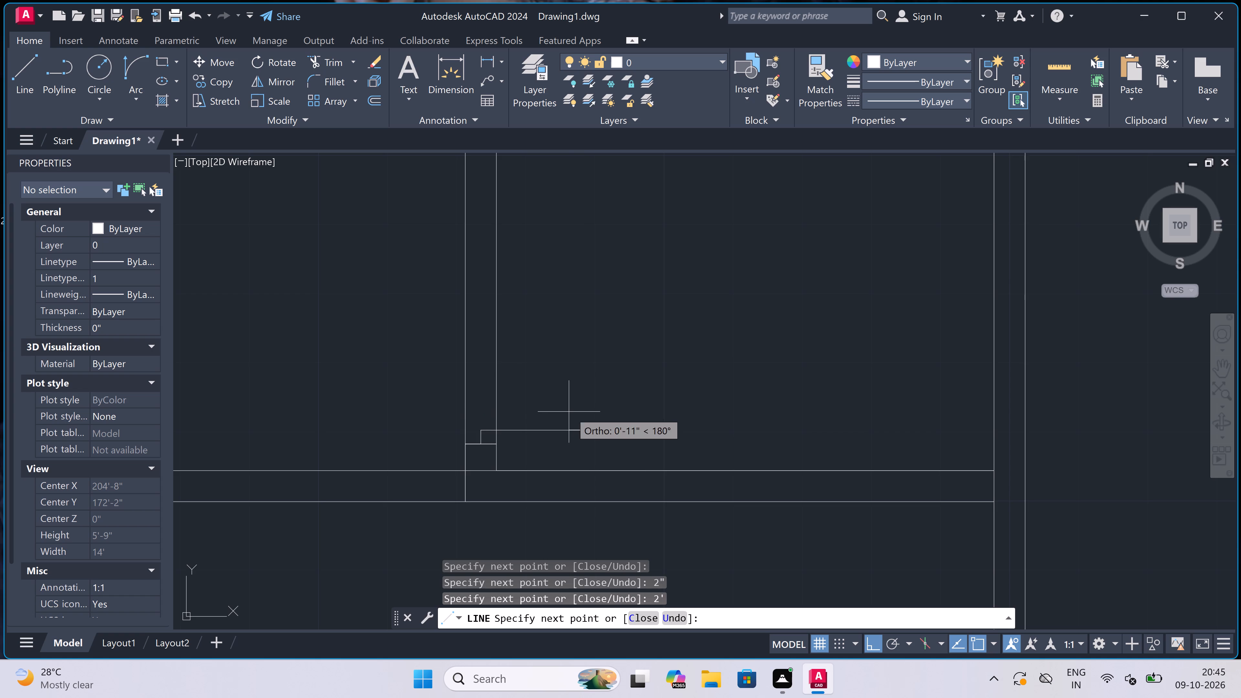
Draw the opposite door jamb across the partition above the leaf, with a 2" stop extending downward from mid-wall.
key("space")
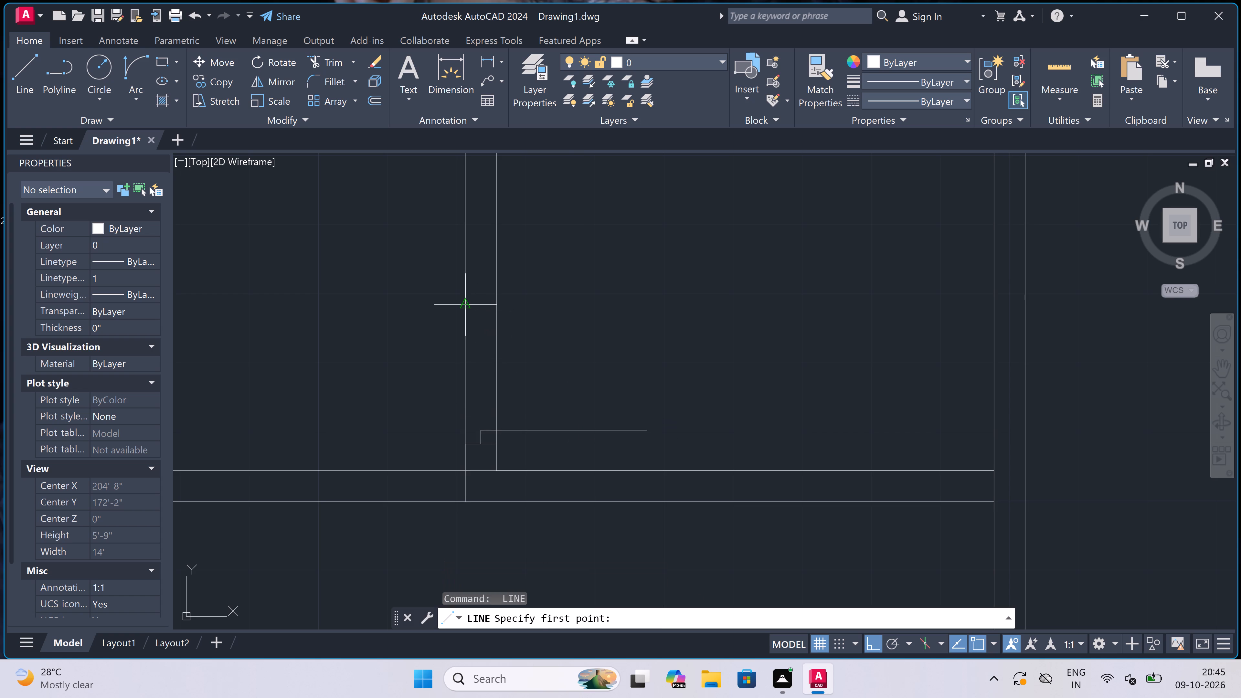
left_click(463, 303)
left_click(492, 302)
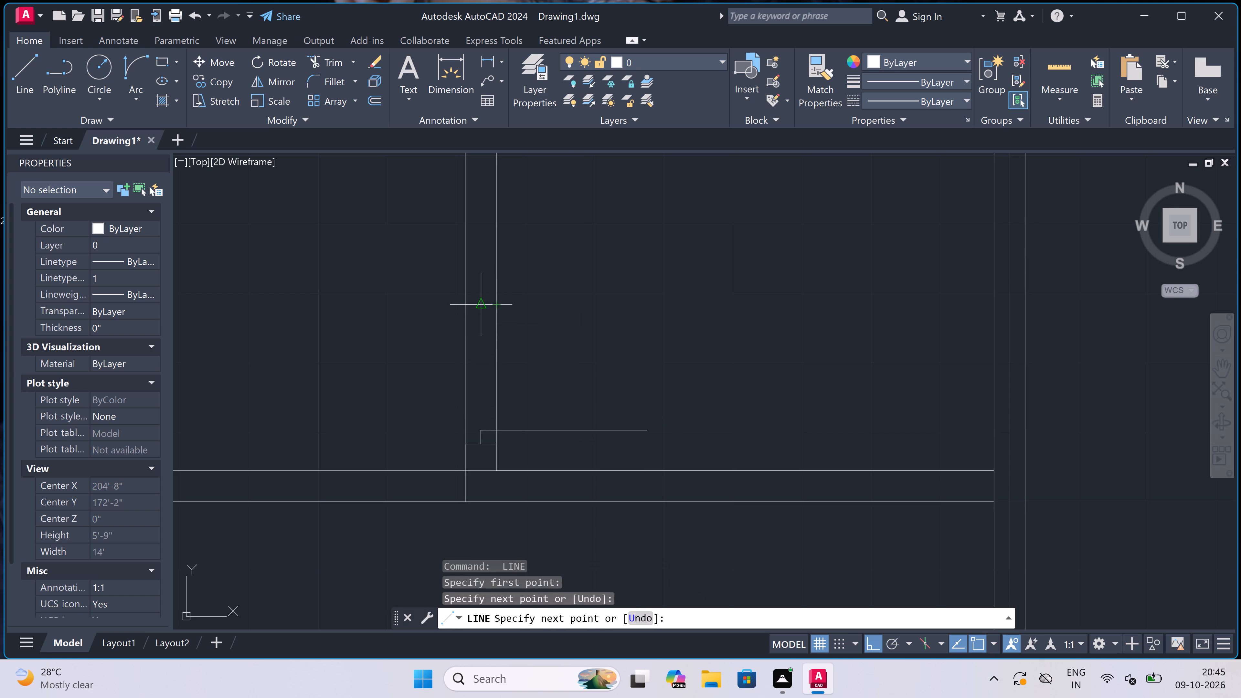
left_click(479, 309)
type("2\"")
key("space")
key("Escape")
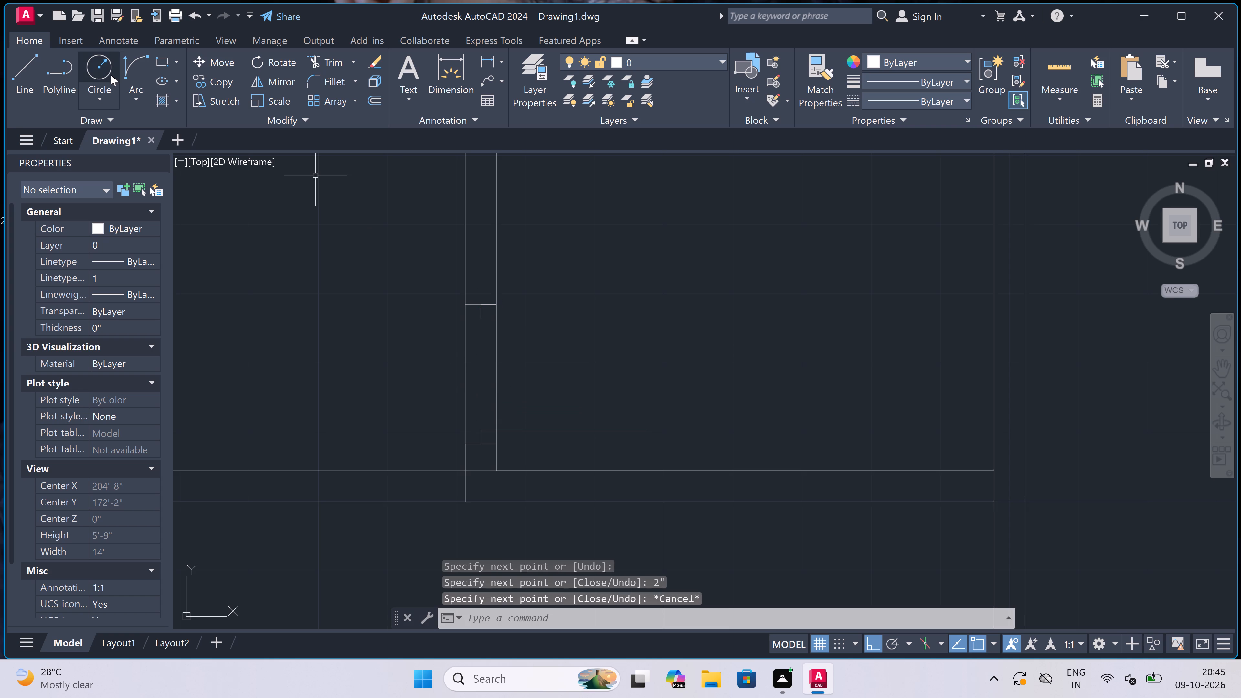
Draw the door swing as a start-end-direction arc from the leaf's free end to the upper stop, starting tangent upward.
left_click(134, 63)
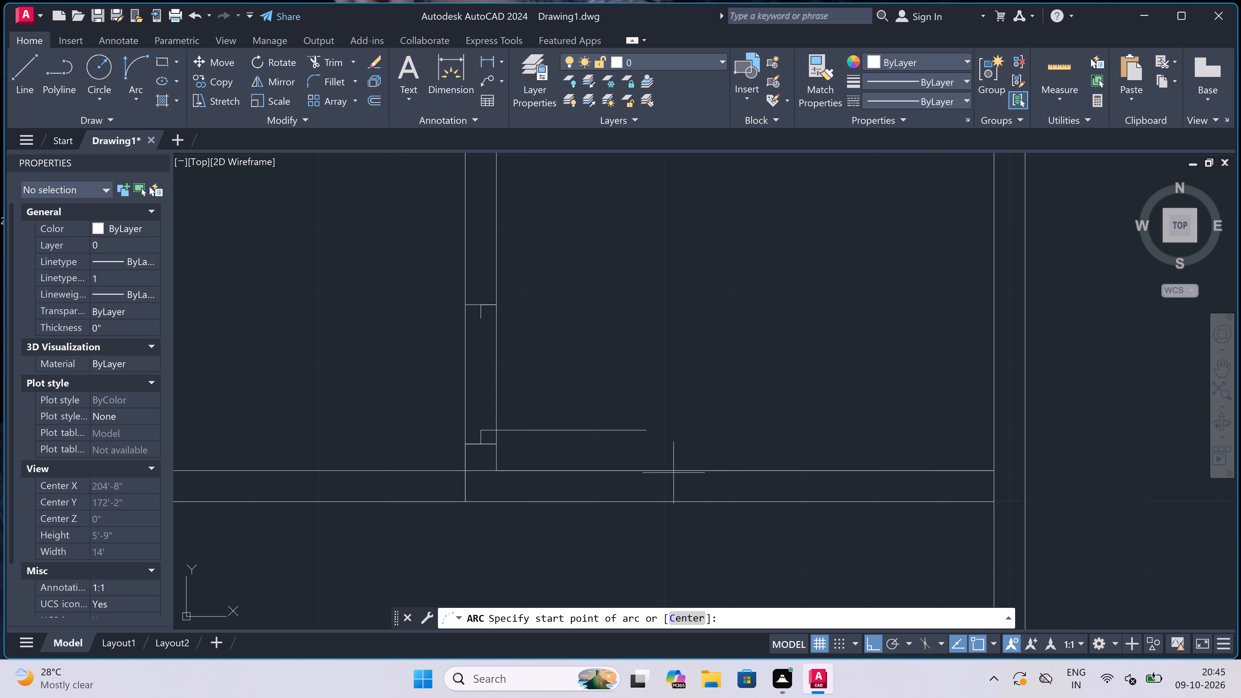
left_click(648, 428)
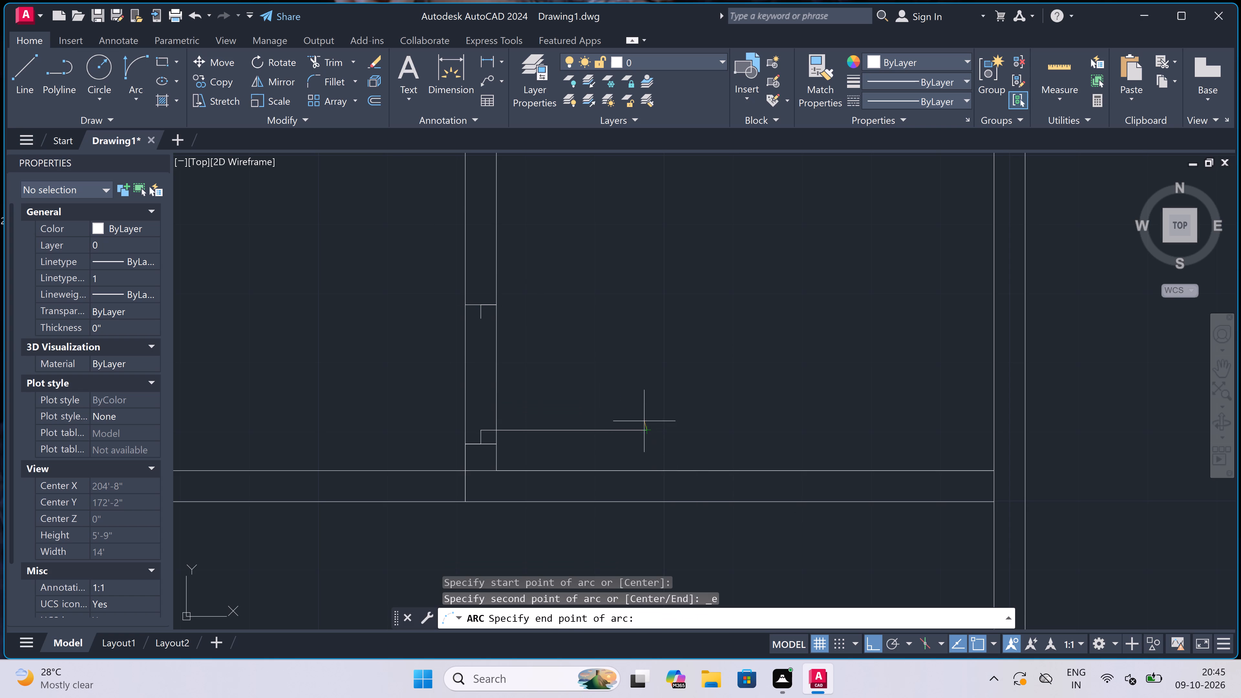
double_click(481, 322)
left_click(538, 279)
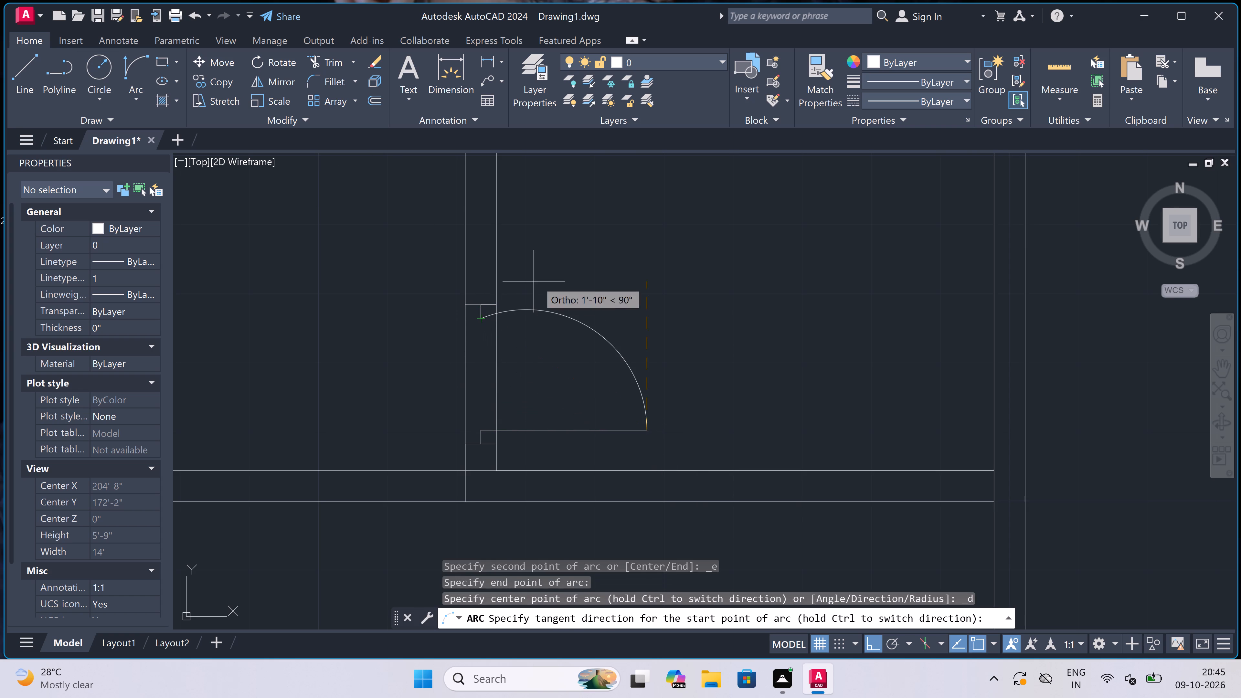
Trim the partition faces out of the door opening and remove the partition line running through the lower horizontal wall.
key("t")
key("r")
key("space")
left_click(526, 352)
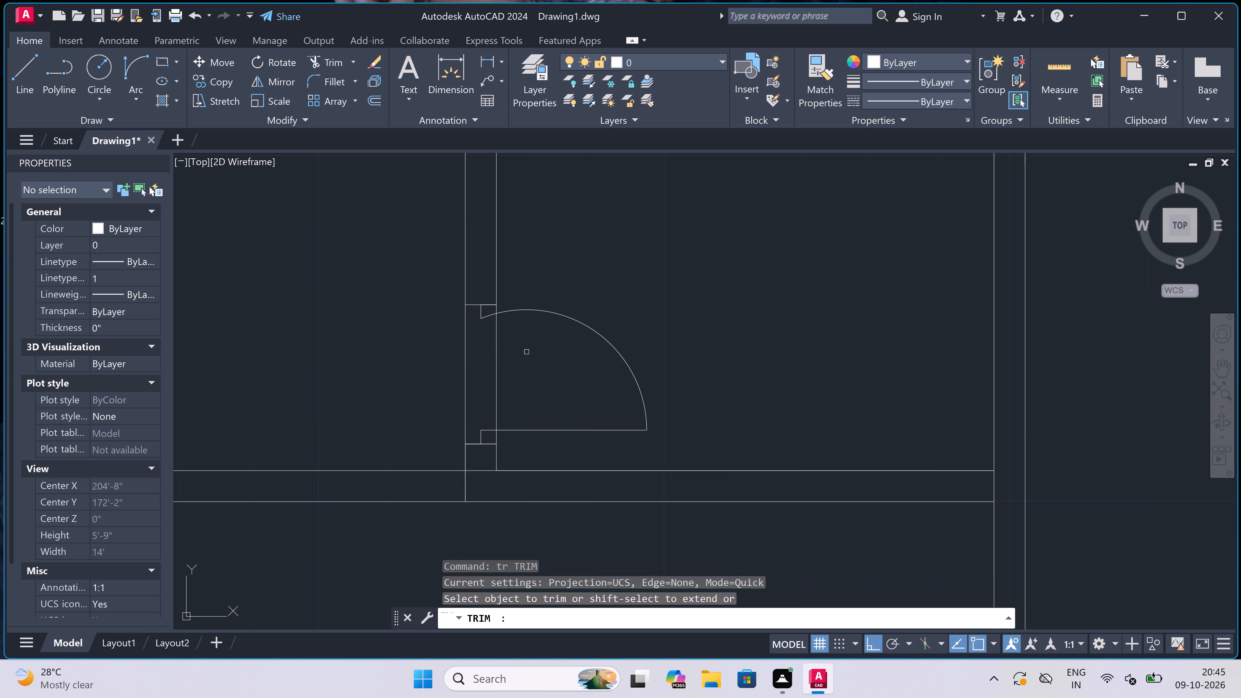
left_click(432, 374)
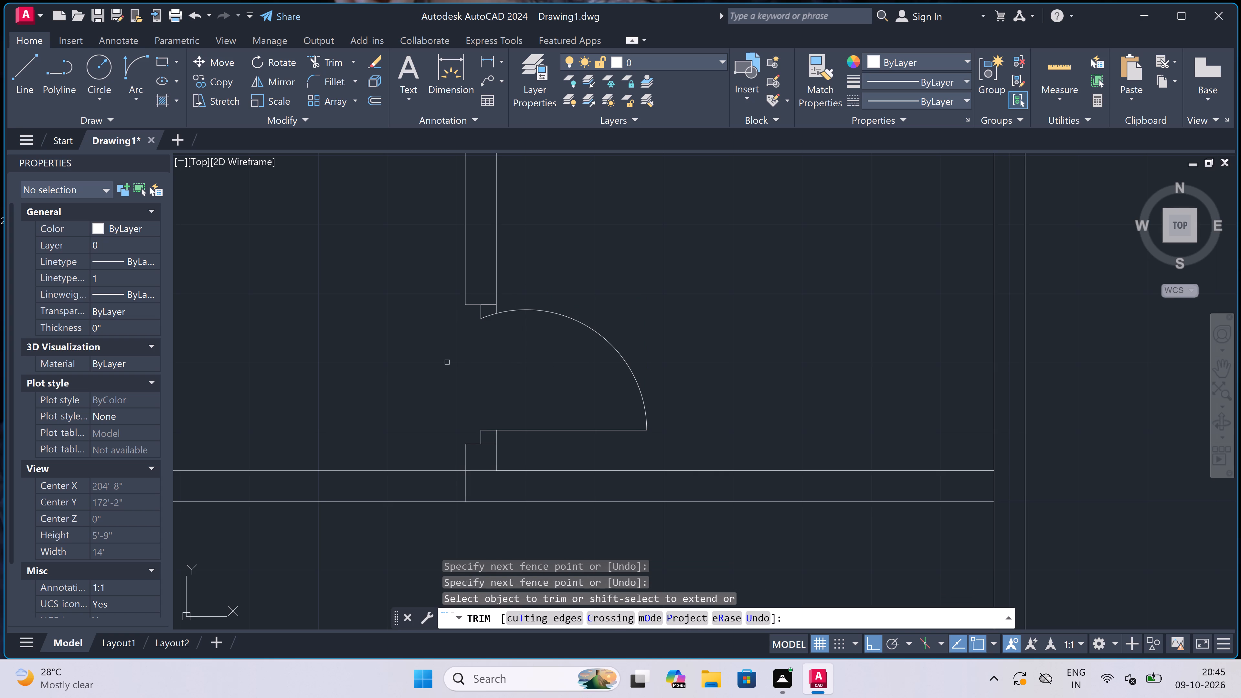
scroll(481, 465, "up", 1)
left_click(481, 465)
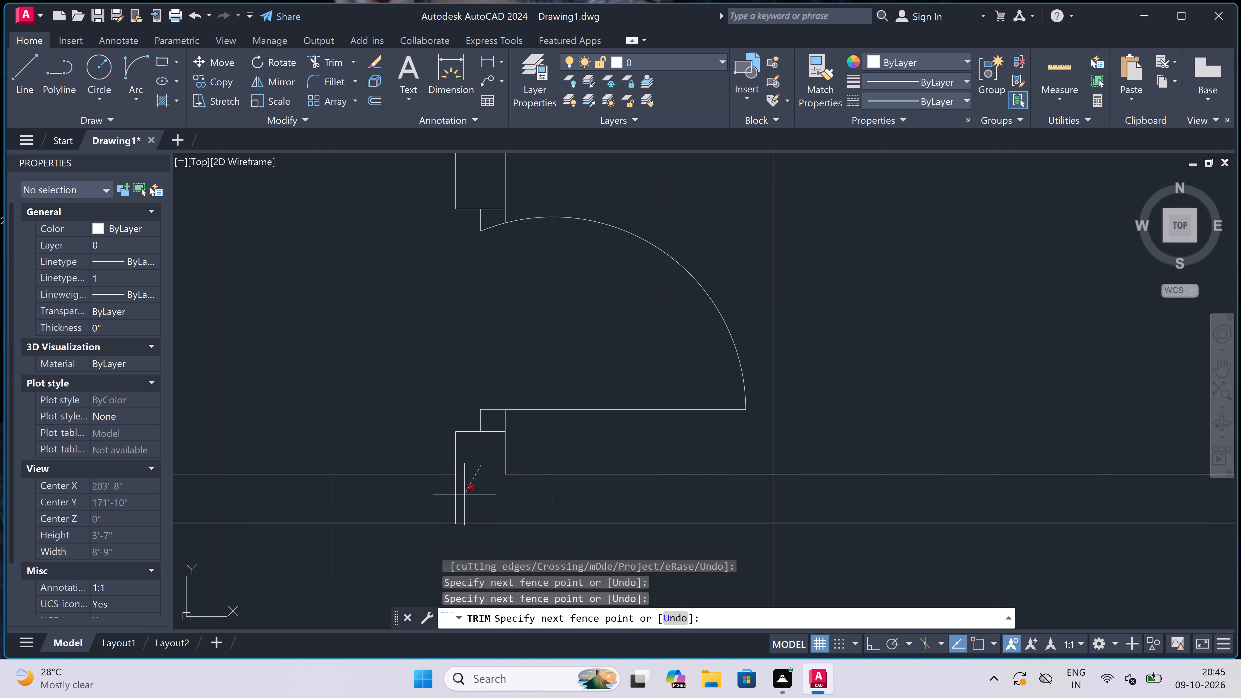
left_click(450, 497)
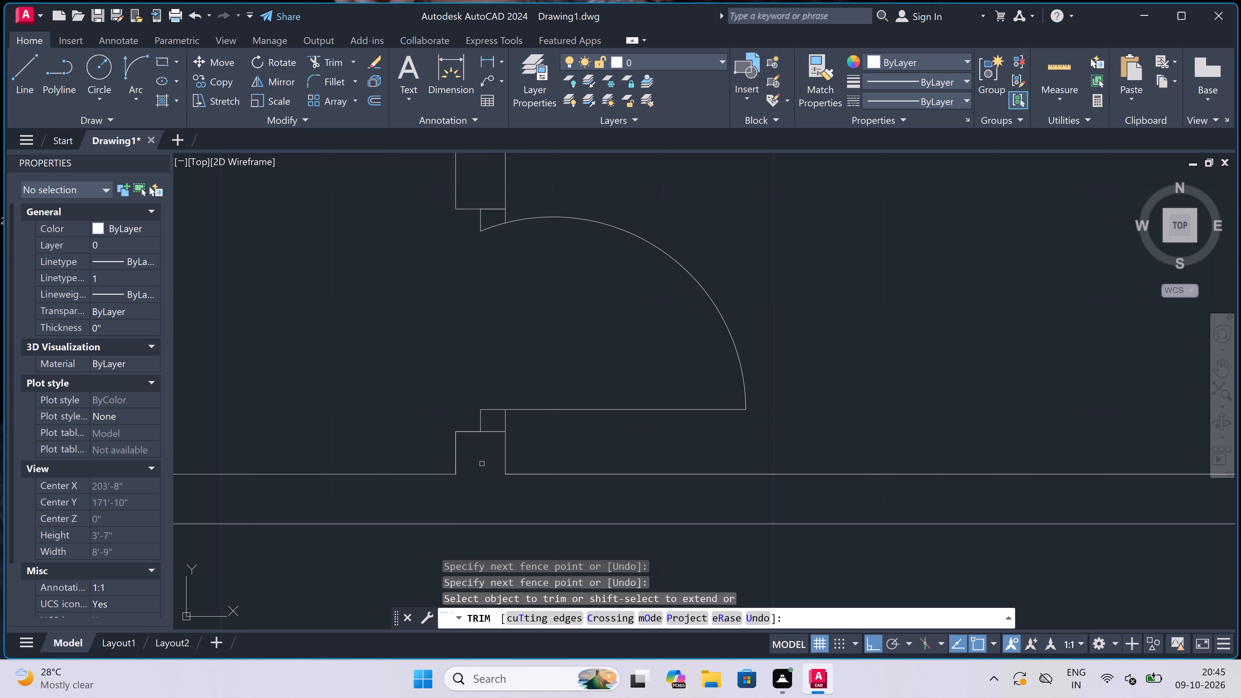
key("Escape")
Trim the overlapping lines where the partition meets the fourth room's bottom wall, opening the wall face between the partition faces.
scroll(483, 460, "down", 6)
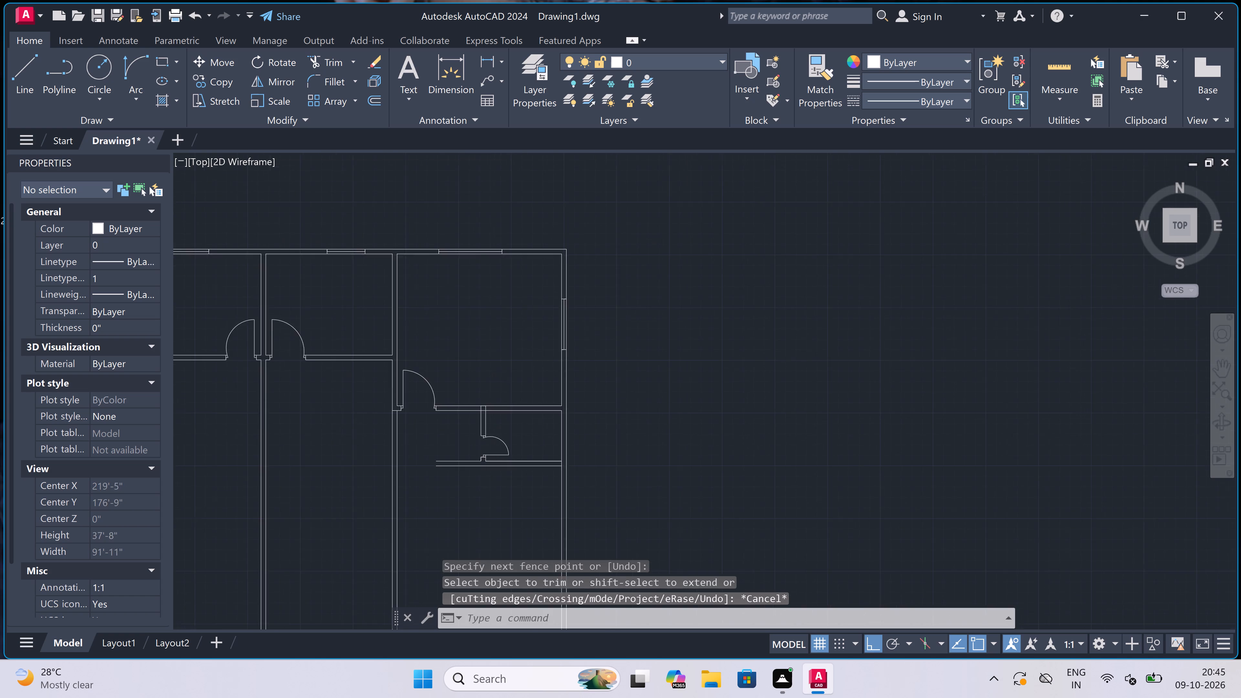
scroll(491, 485, "up", 2)
key("space")
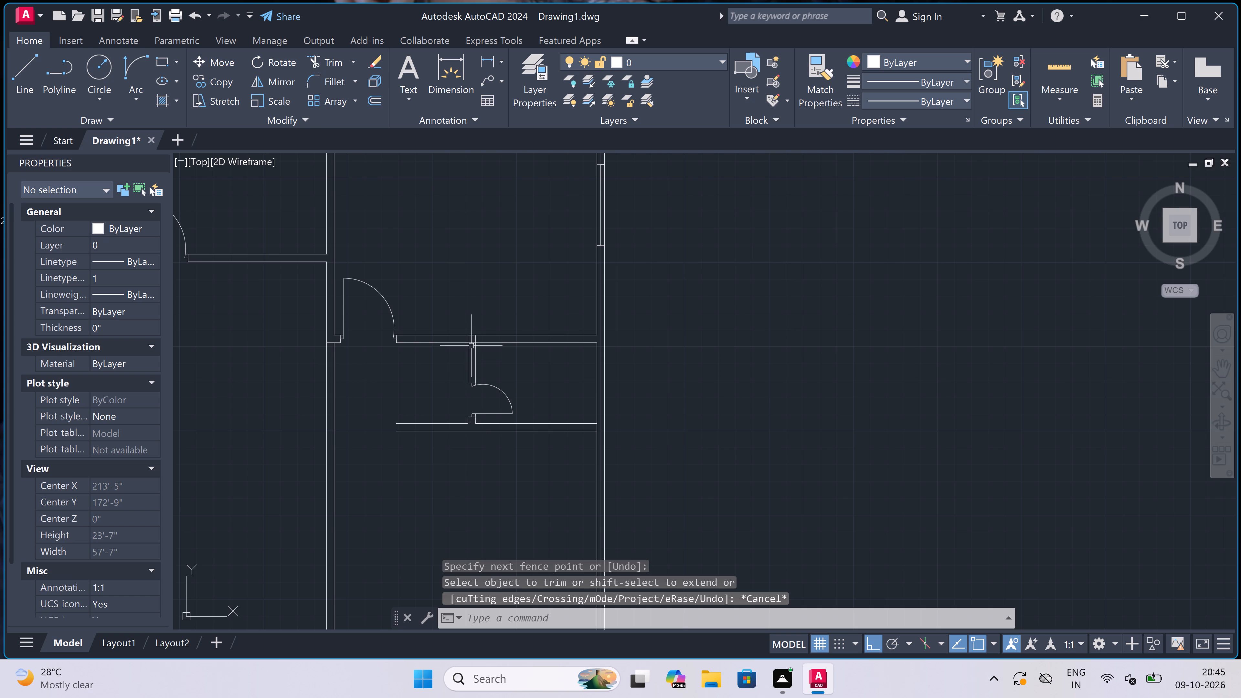
scroll(471, 338, "up", 4)
left_click_drag(427, 339, 430, 339)
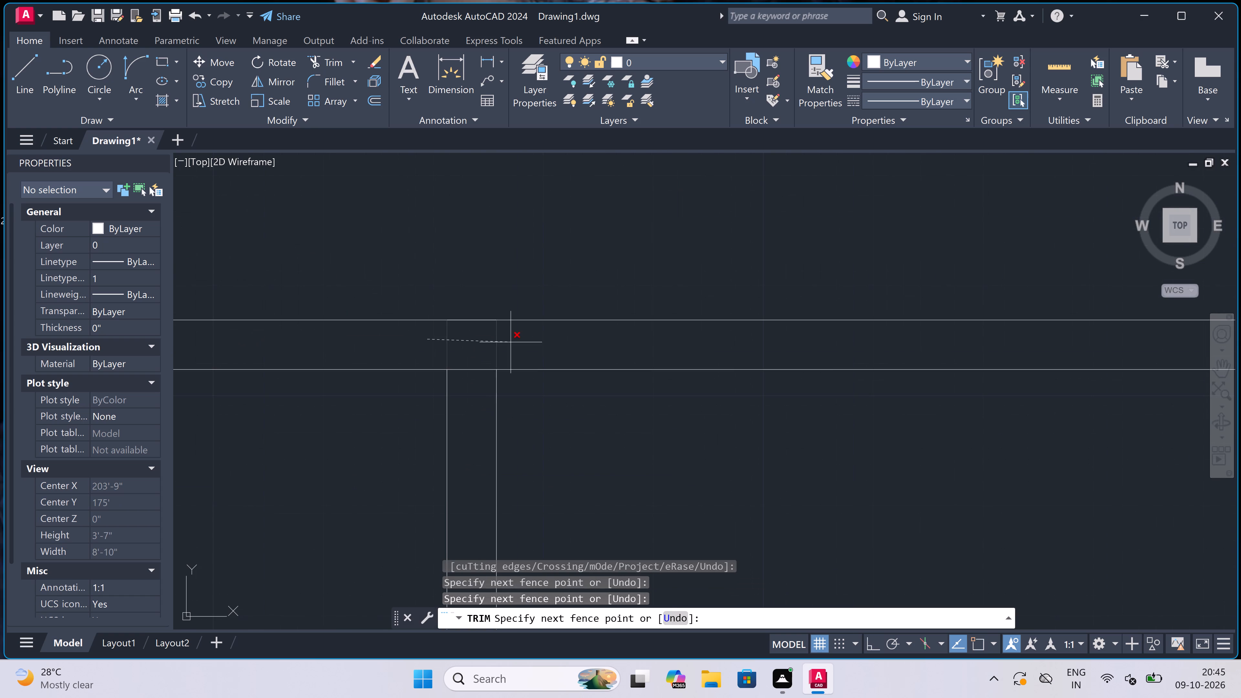
left_click(511, 342)
left_click(465, 352)
left_click(463, 420)
scroll(458, 313, "up", 4)
scroll(493, 339, "down", 11)
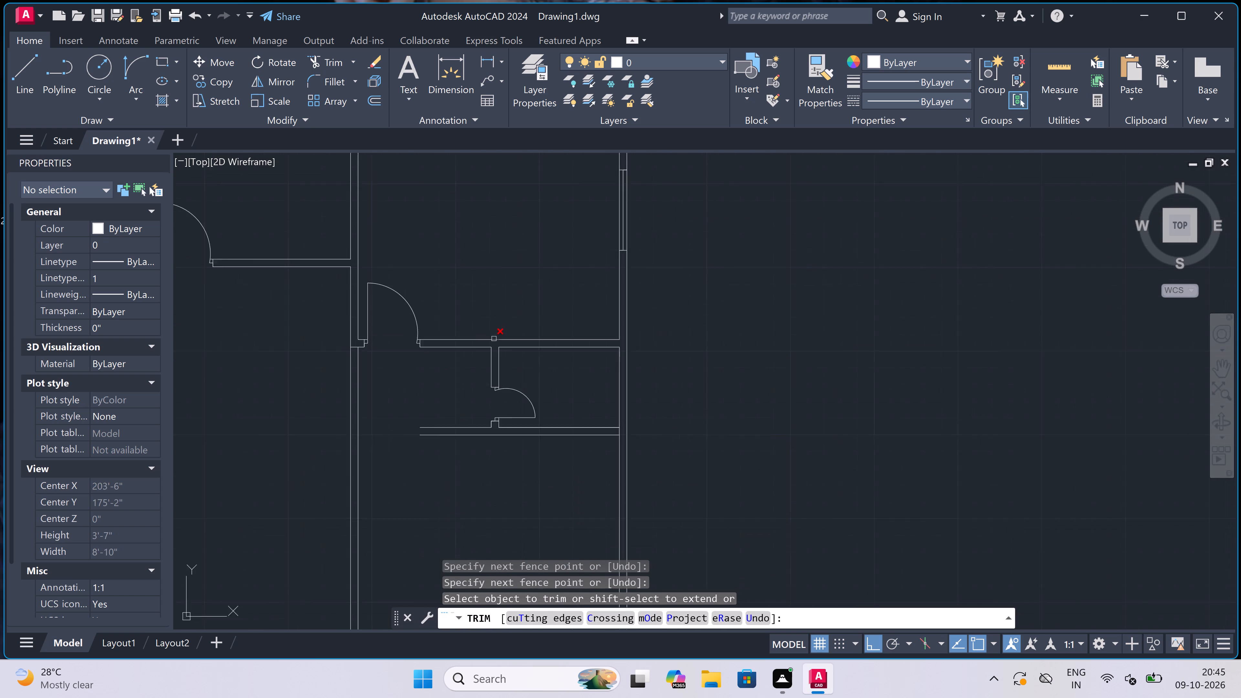
scroll(494, 339, "down", 2)
scroll(500, 365, "up", 3)
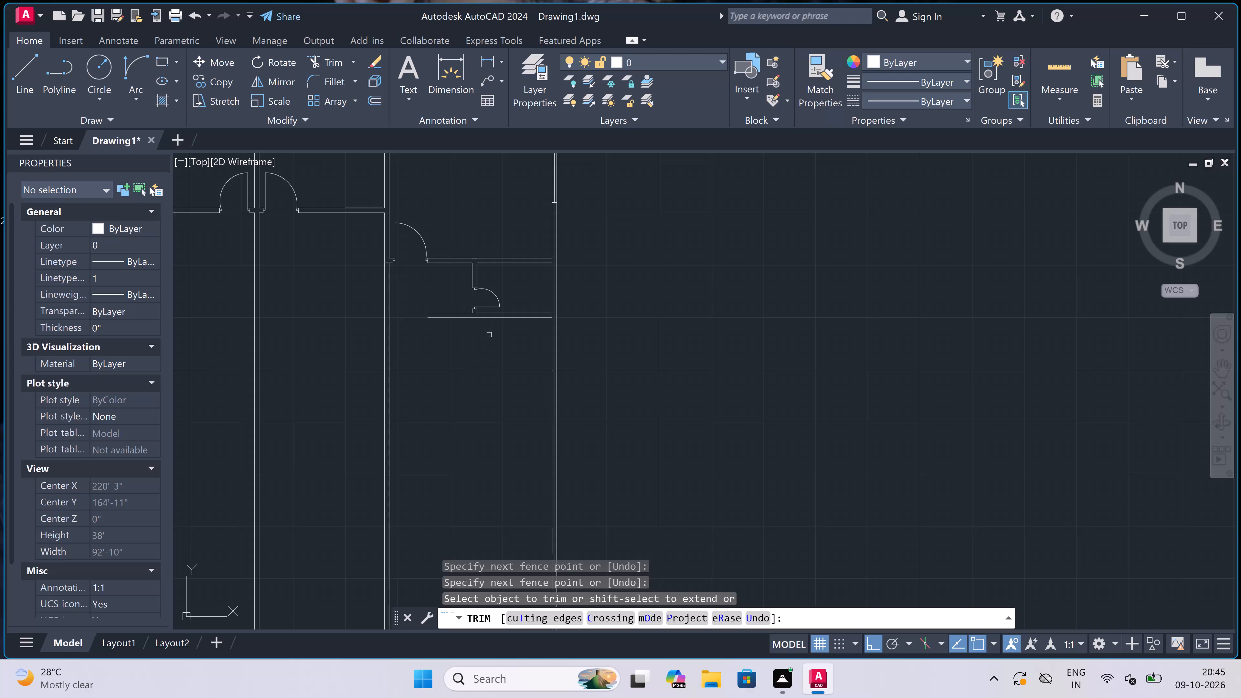
key("Escape")
Draw the inner faces of a 12' by 12' room below the compartment: 12' leftward from the side wall, 12' down and back.
scroll(489, 335, "up", 1)
key("l")
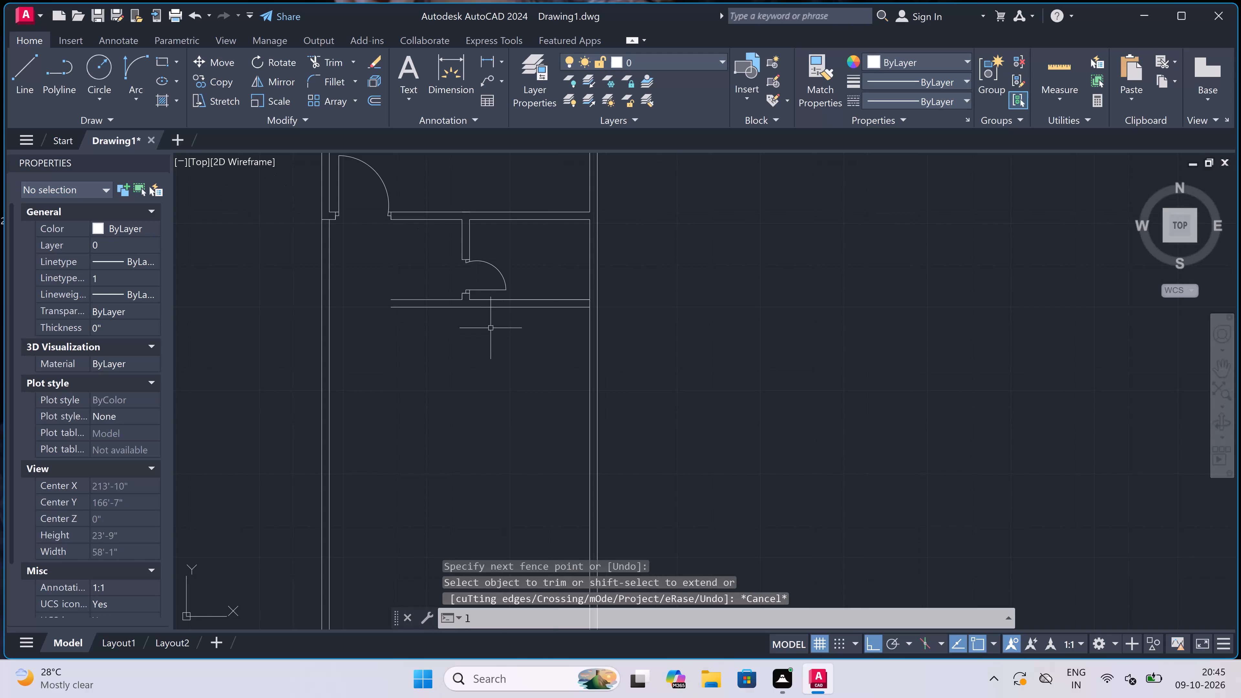
key("space")
scroll(537, 299, "up", 1)
left_click(618, 309)
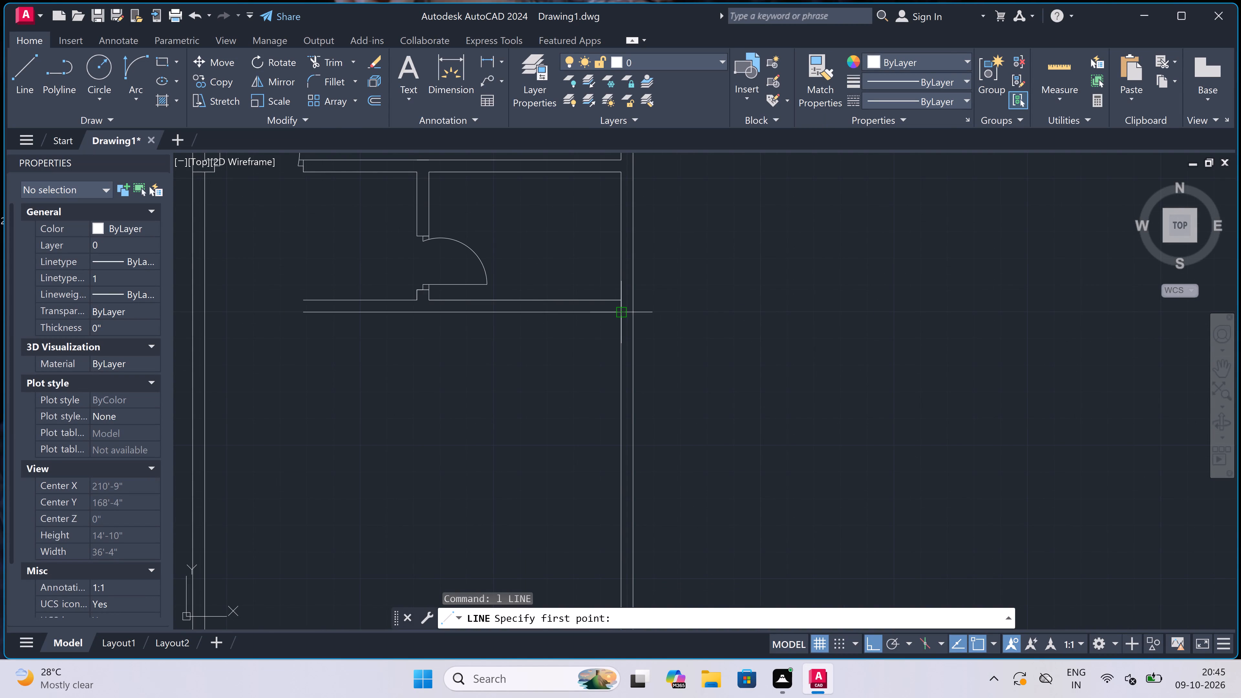
type("12'")
key("space")
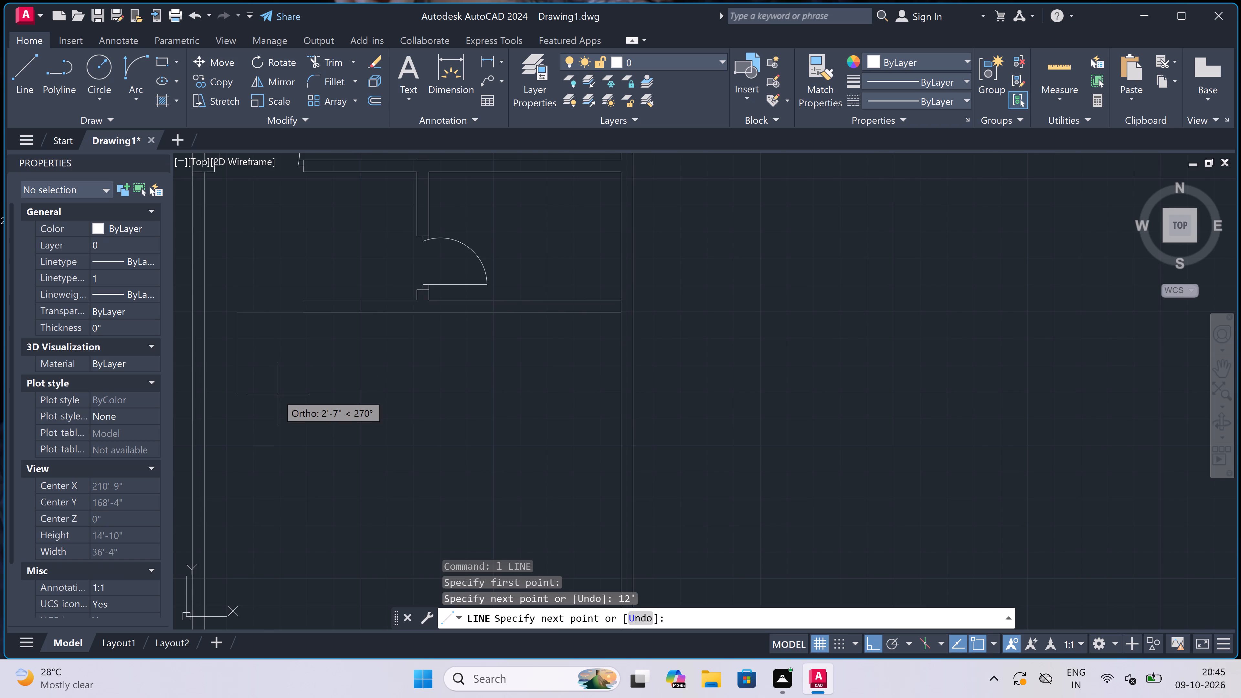
scroll(277, 394, "down", 3)
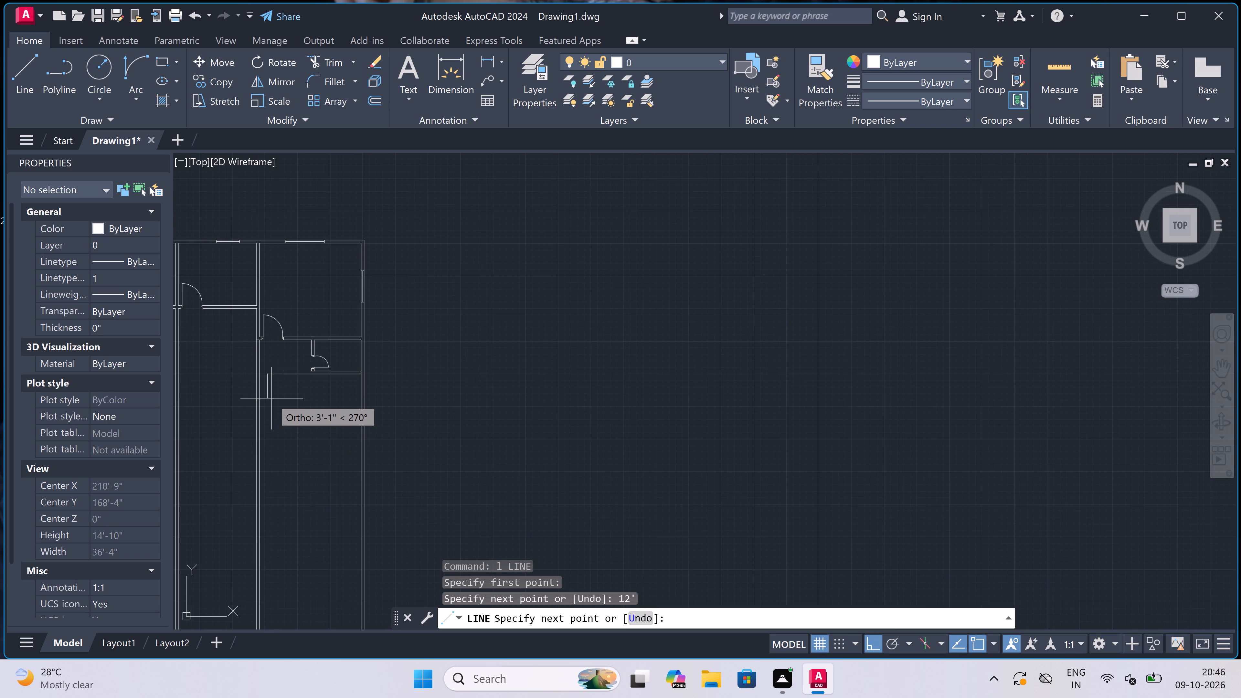
scroll(271, 398, "up", 1)
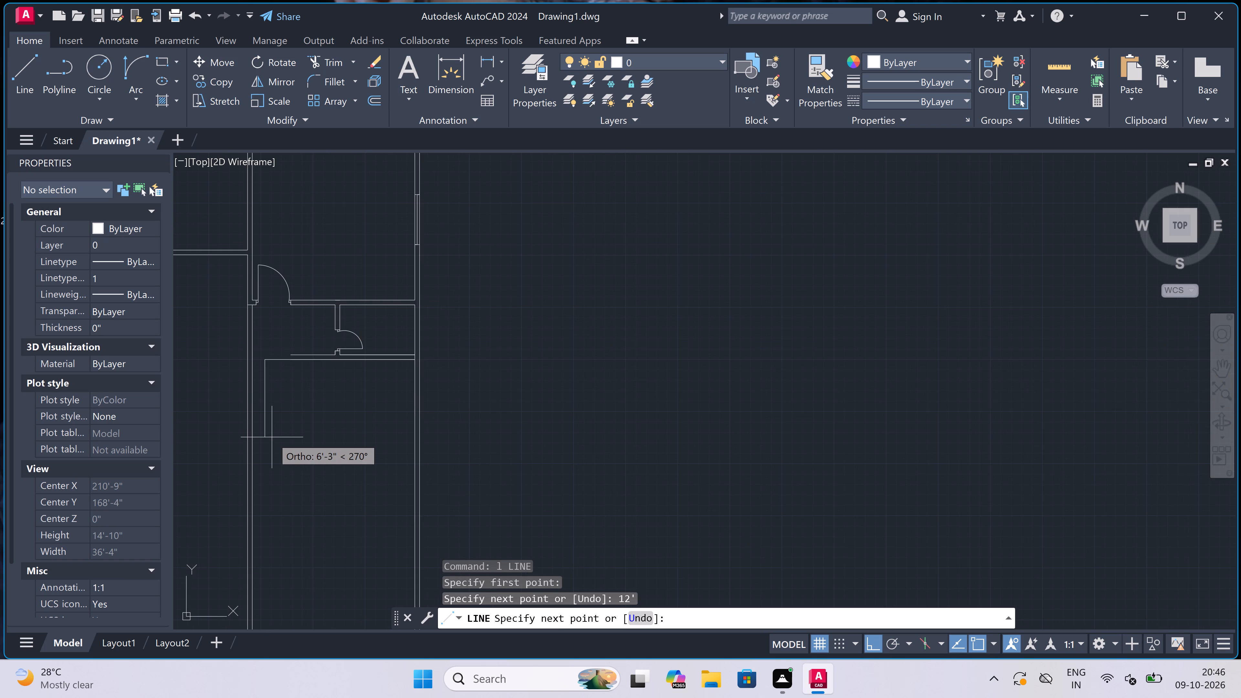
type("12'")
key("space")
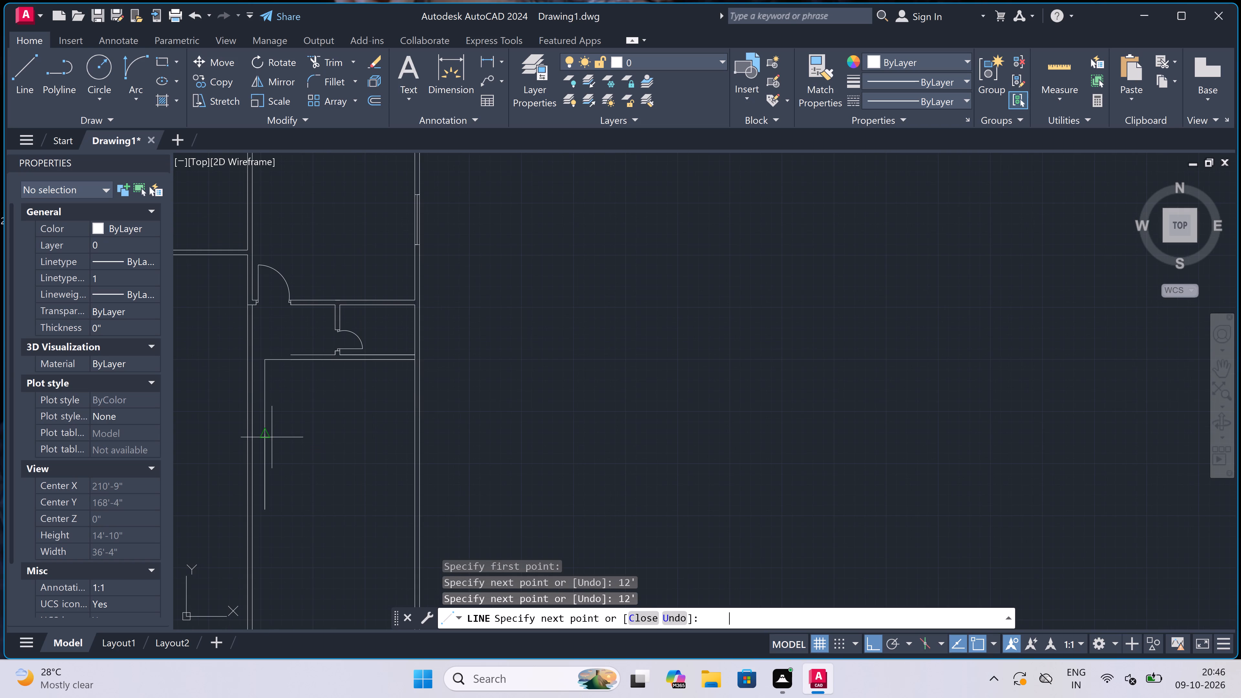
left_click(412, 507)
Draw the 4.5" offset outer faces along the 12' room's bottom and inner side, joining the compartment wall's upper face.
type("4.5\"")
key("space")
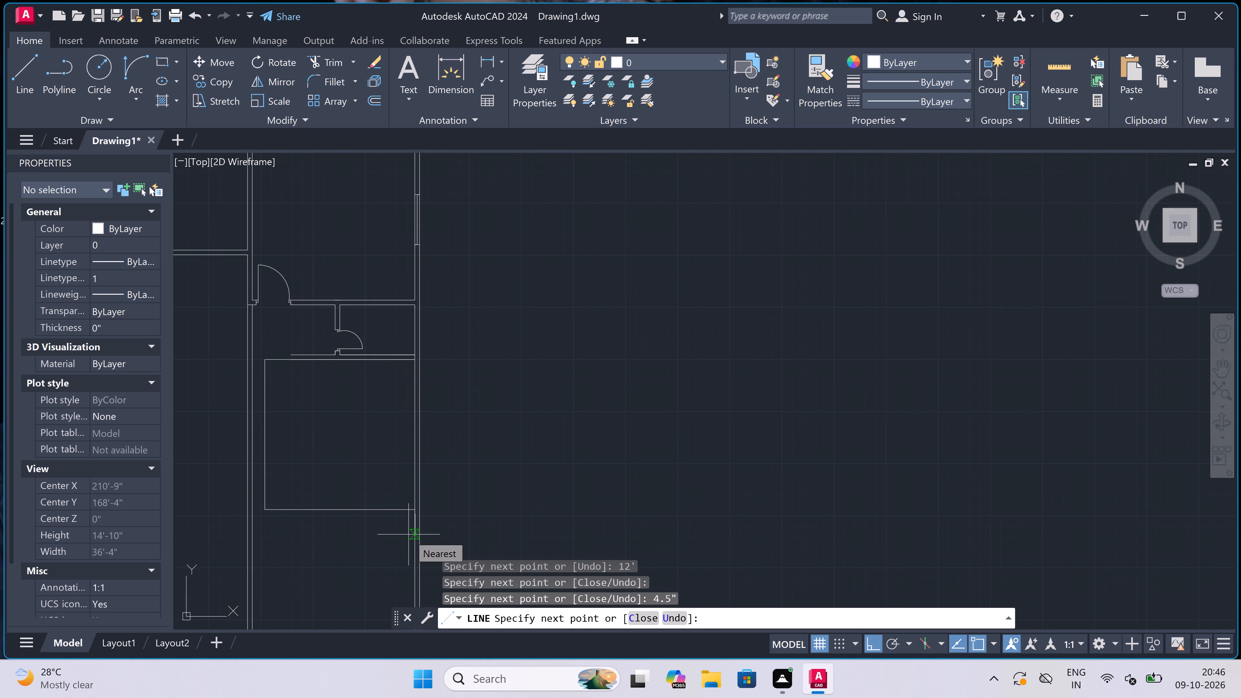
scroll(240, 513, "up", 3)
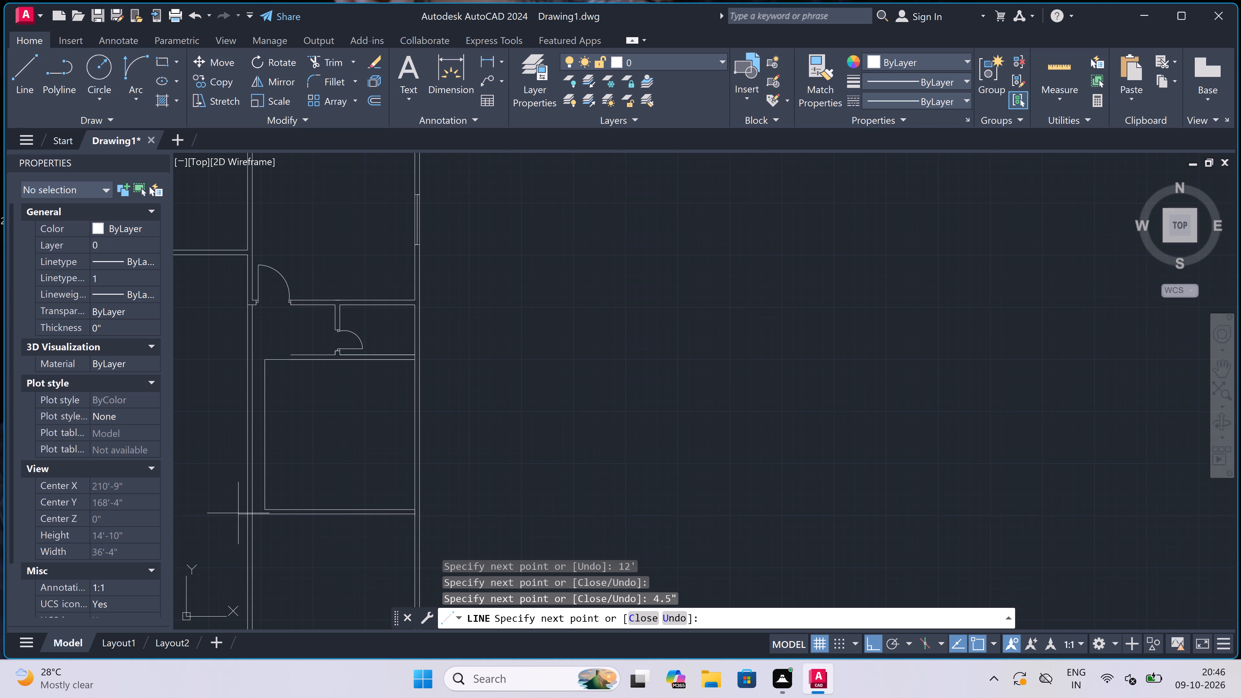
scroll(316, 519, "up", 2)
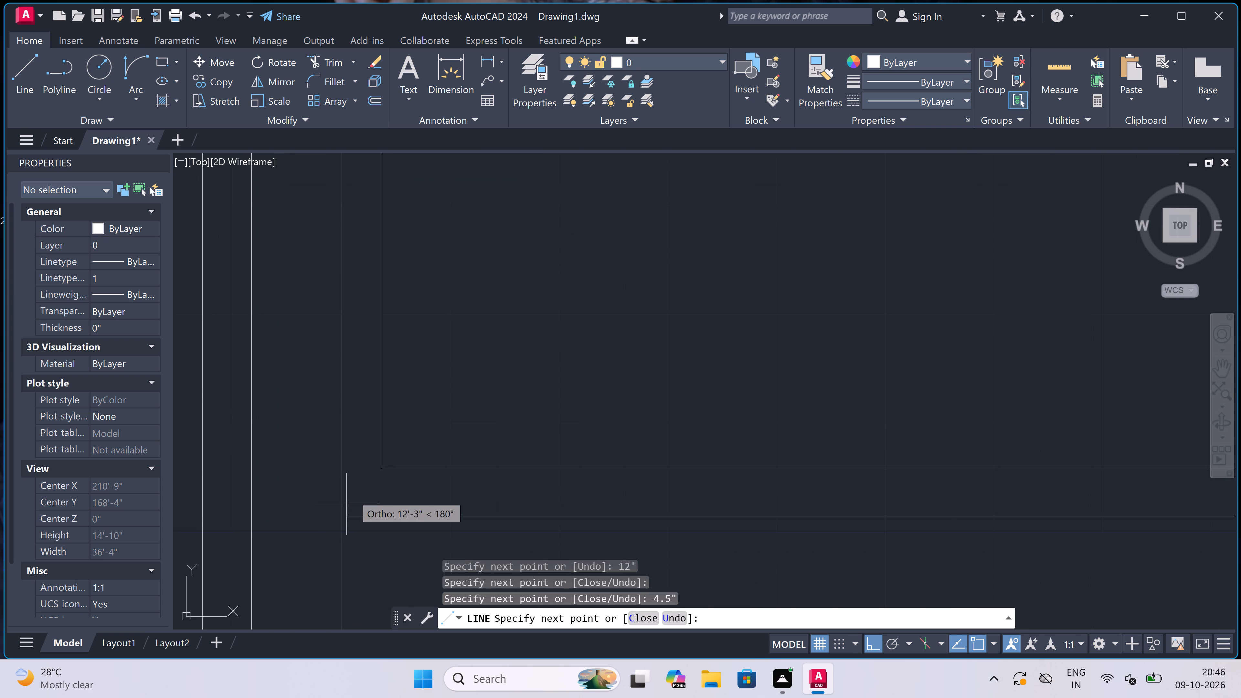
left_click(381, 517)
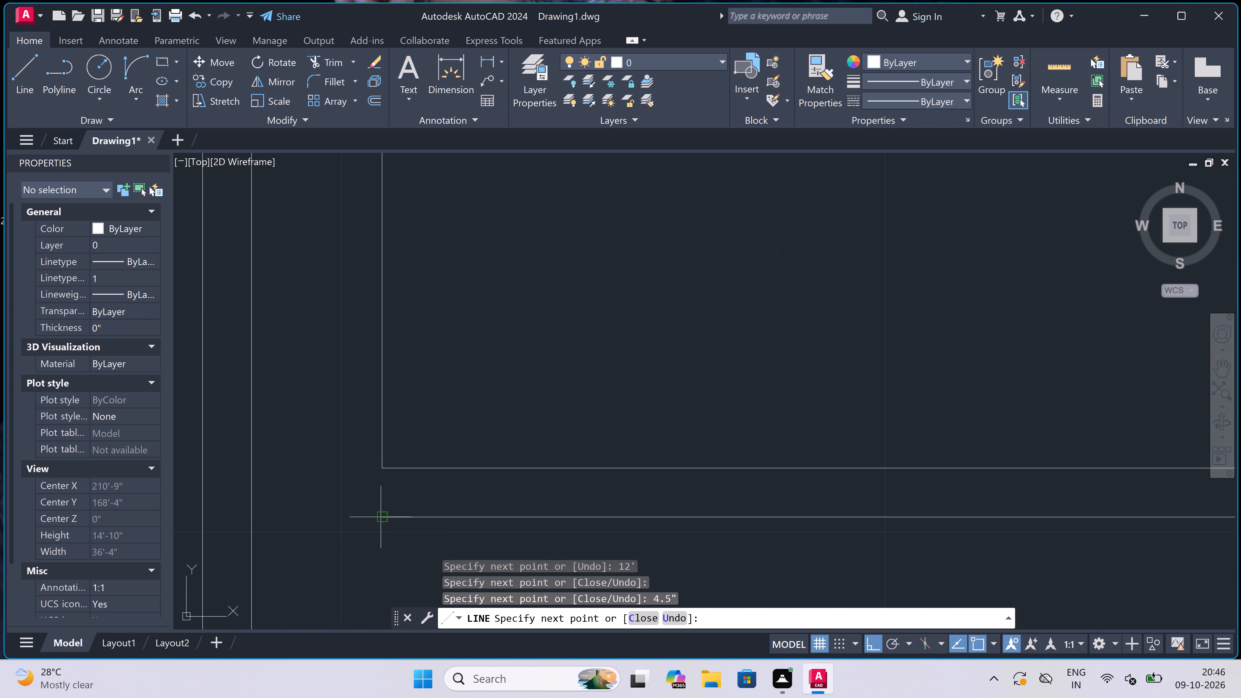
type("4.5\"")
key("space")
scroll(265, 515, "down", 3)
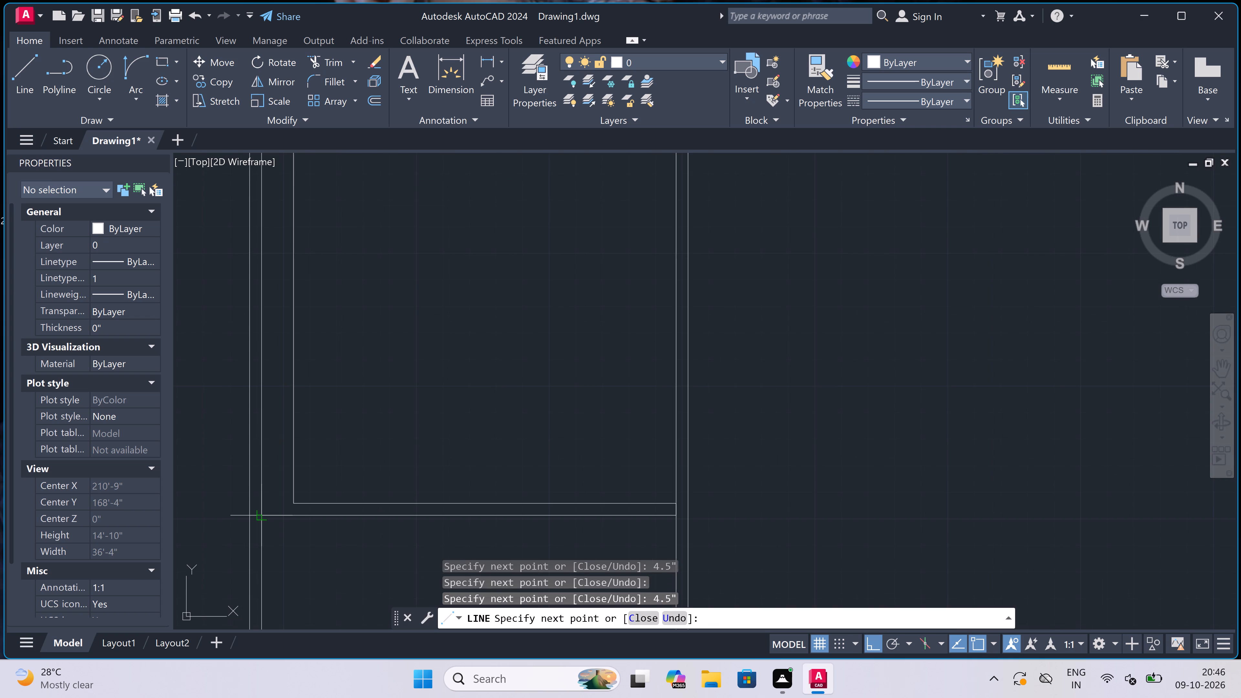
scroll(260, 351, "down", 3)
scroll(263, 272, "up", 4)
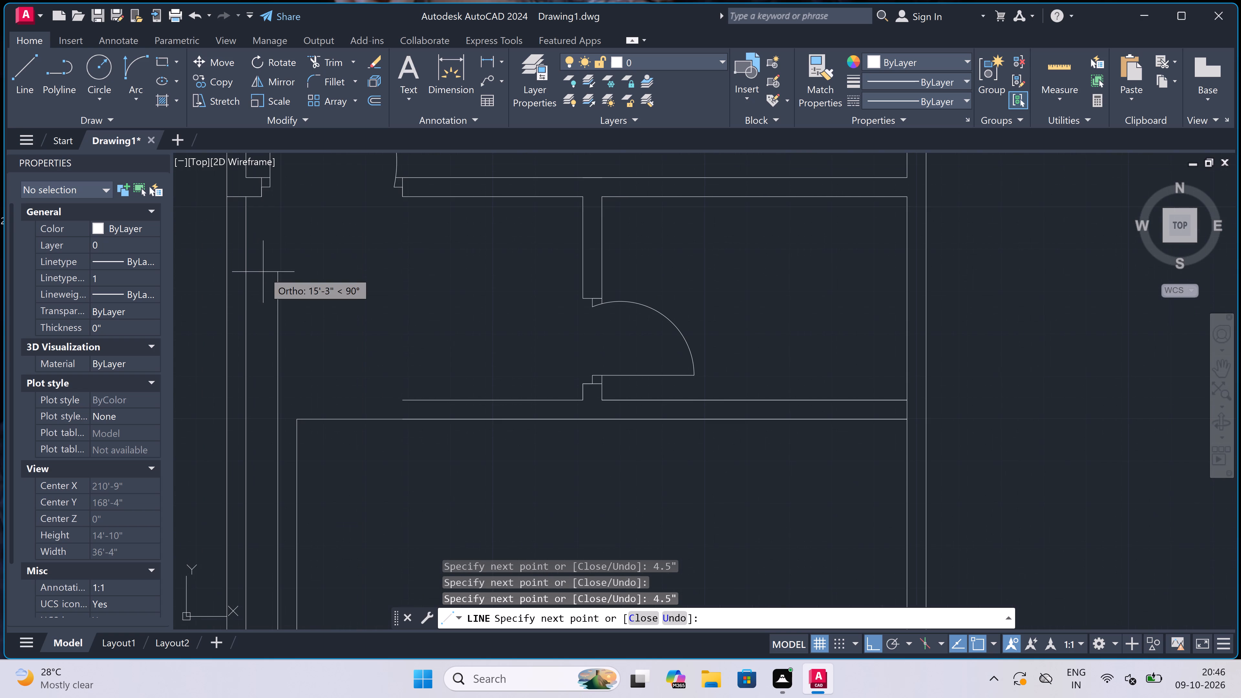
scroll(276, 388, "up", 2)
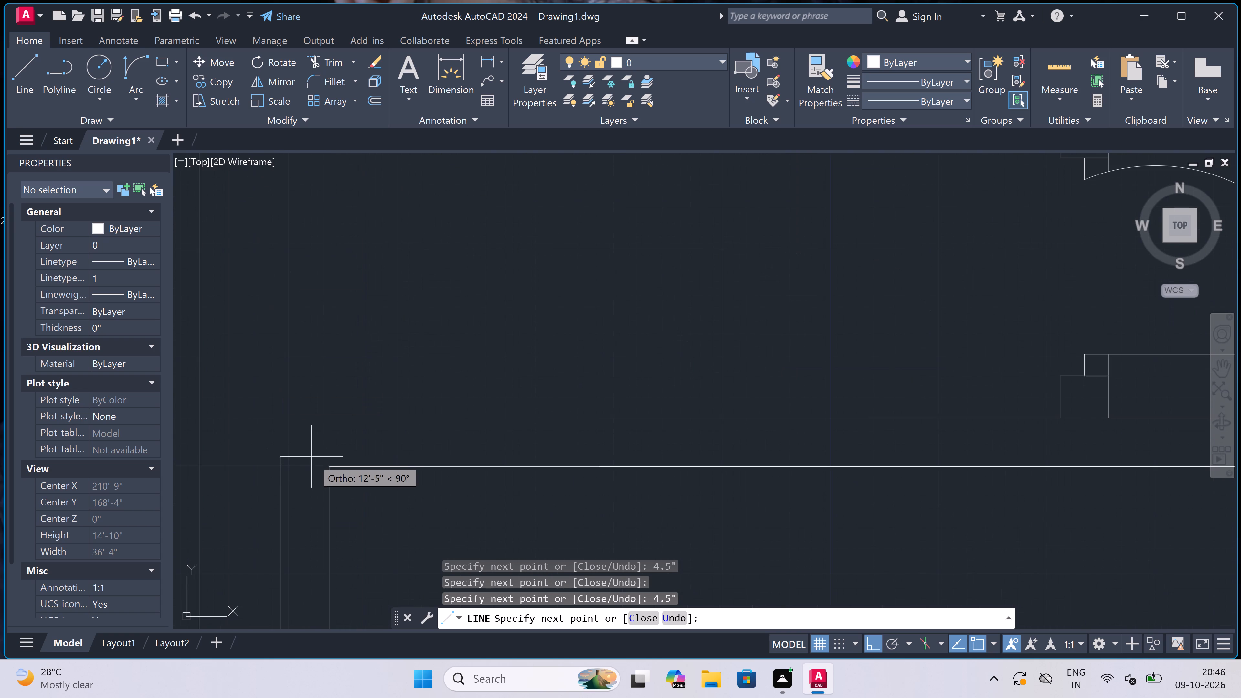
left_click(282, 465)
type("4.5\"")
key("space")
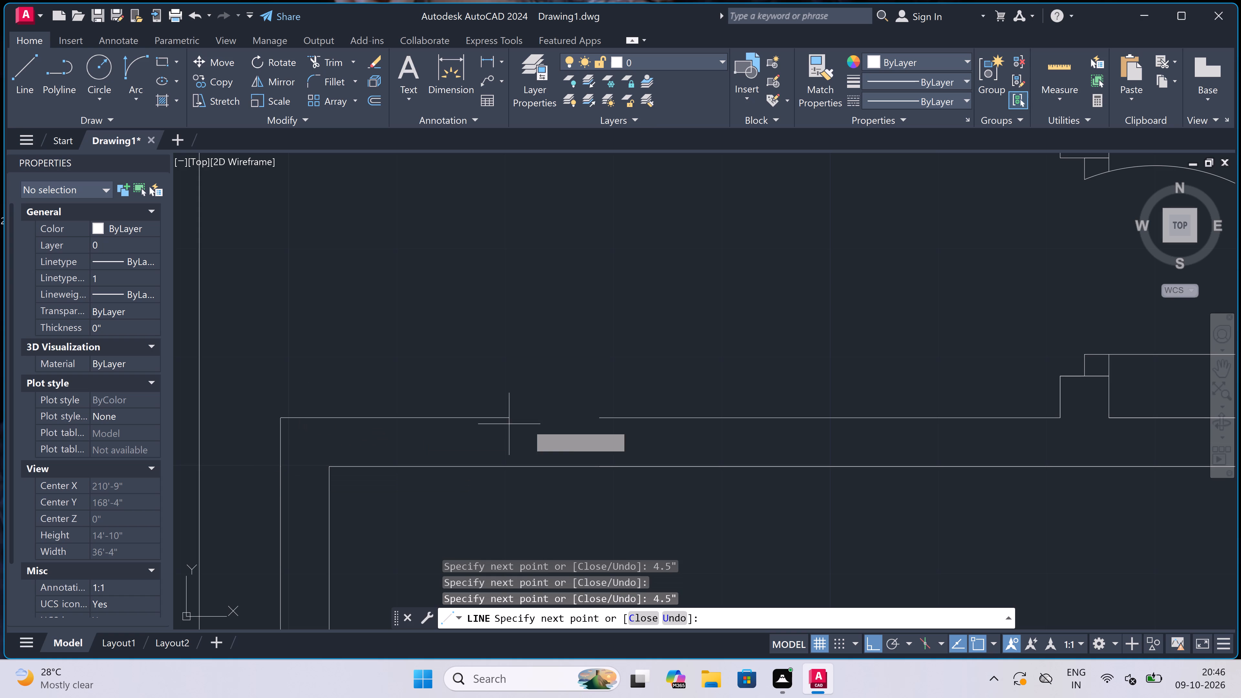
left_click(599, 418)
key("Escape")
Trim away both faces of the dividing wall running down below the fourth room's bottom wall.
scroll(464, 360, "down", 3)
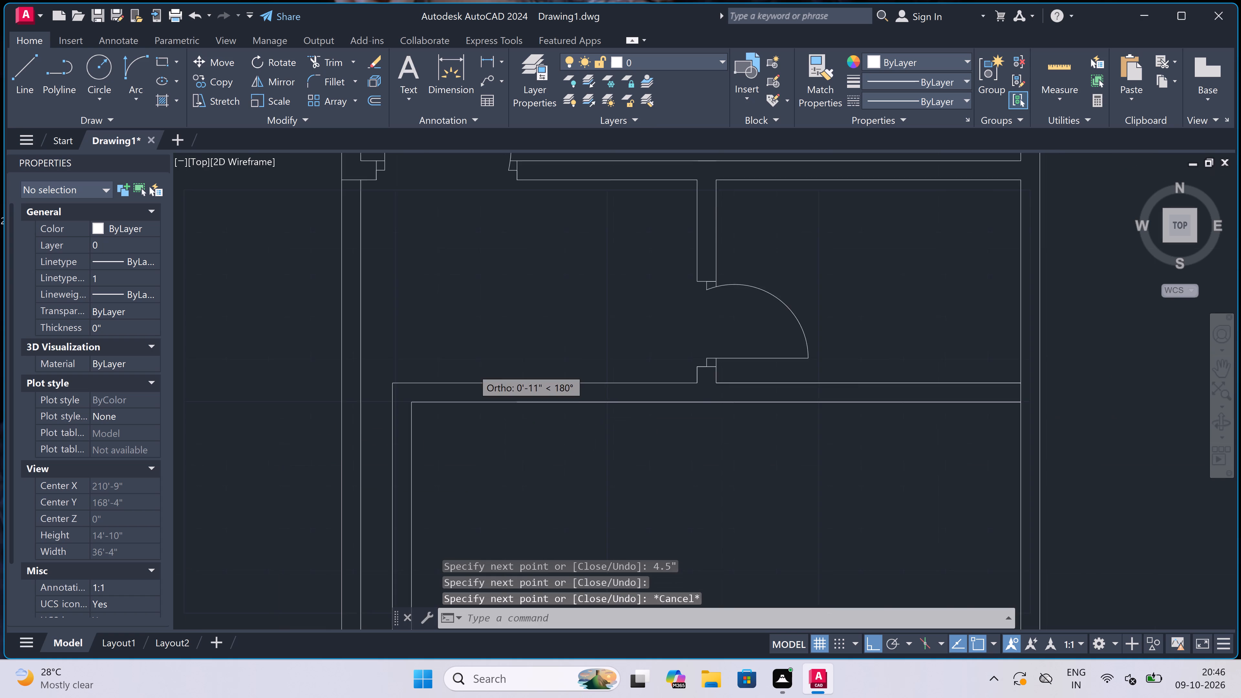
scroll(464, 360, "down", 1)
key("t")
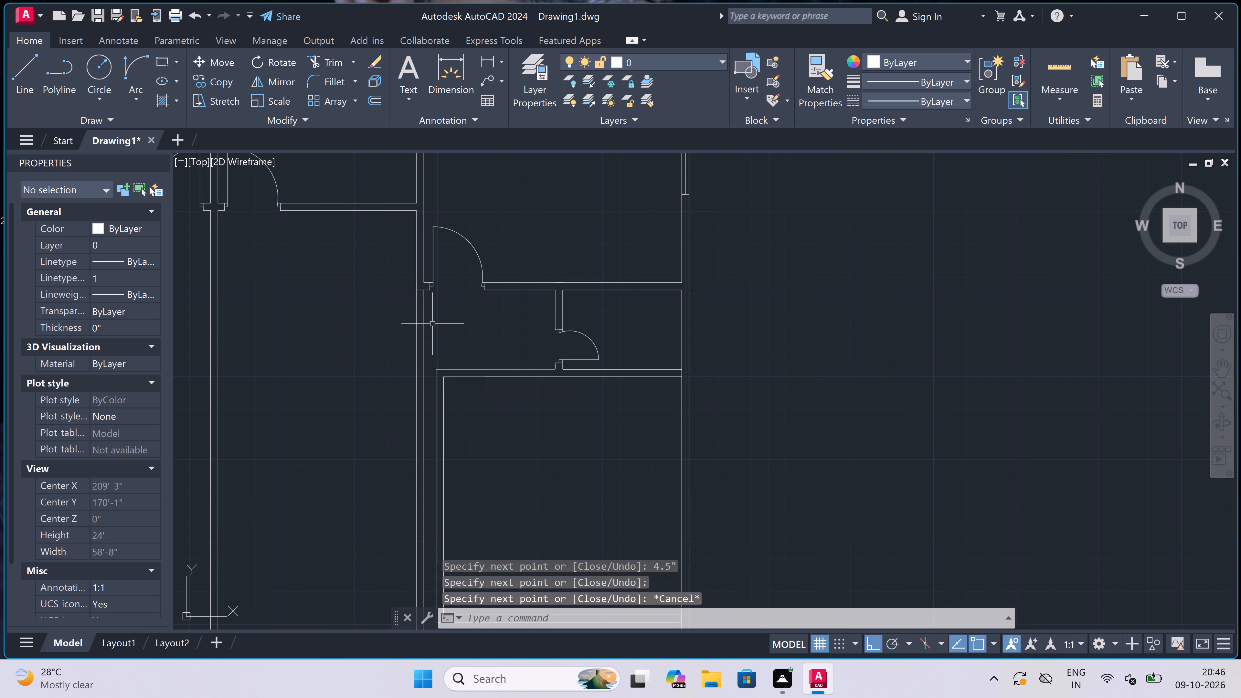
type("r")
key("space")
left_click(431, 325)
left_click(344, 346)
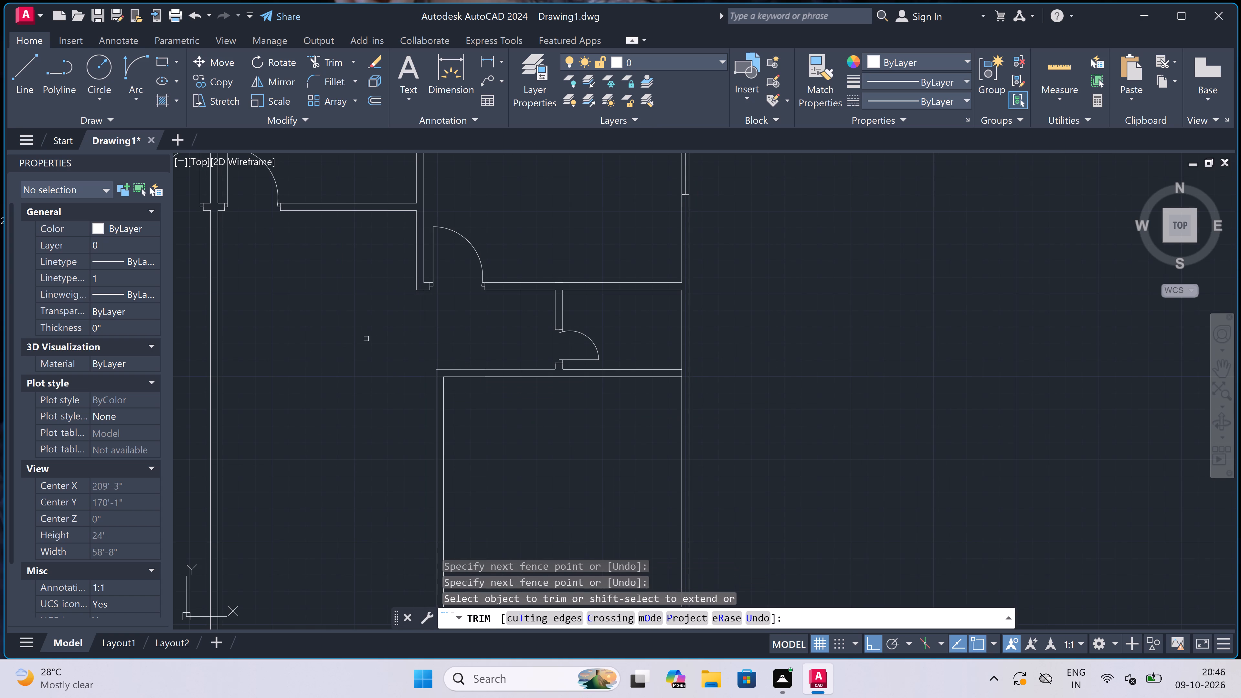
key("Escape")
Draw the lower door jamb across the 12' room's inner side wall near its bottom corner, with a 2" stop and a 3' leaf into the room.
key("l")
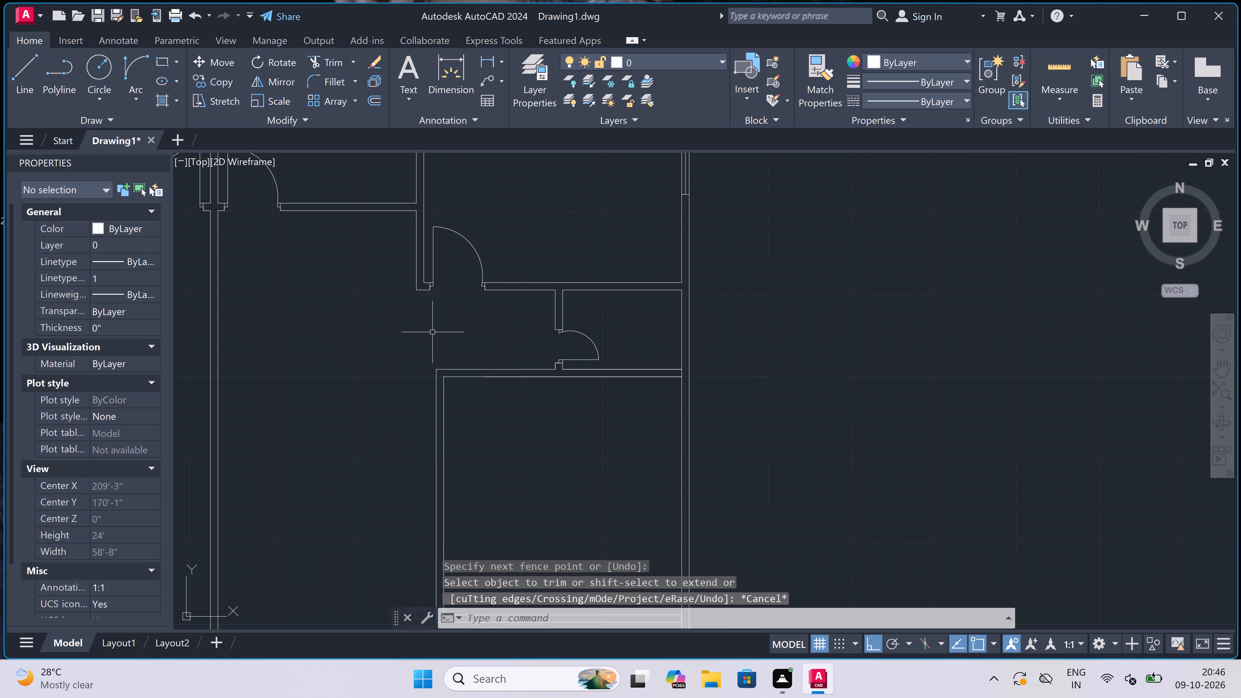
key("space")
scroll(431, 334, "down", 2)
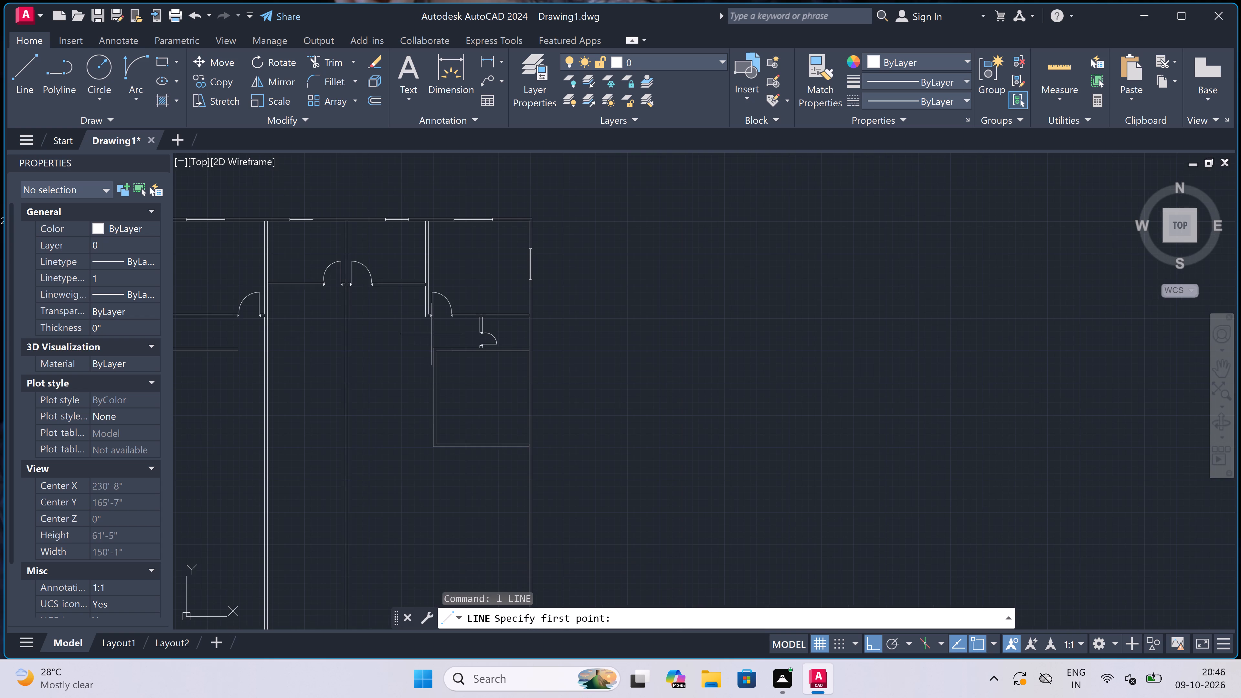
scroll(437, 425, "up", 2)
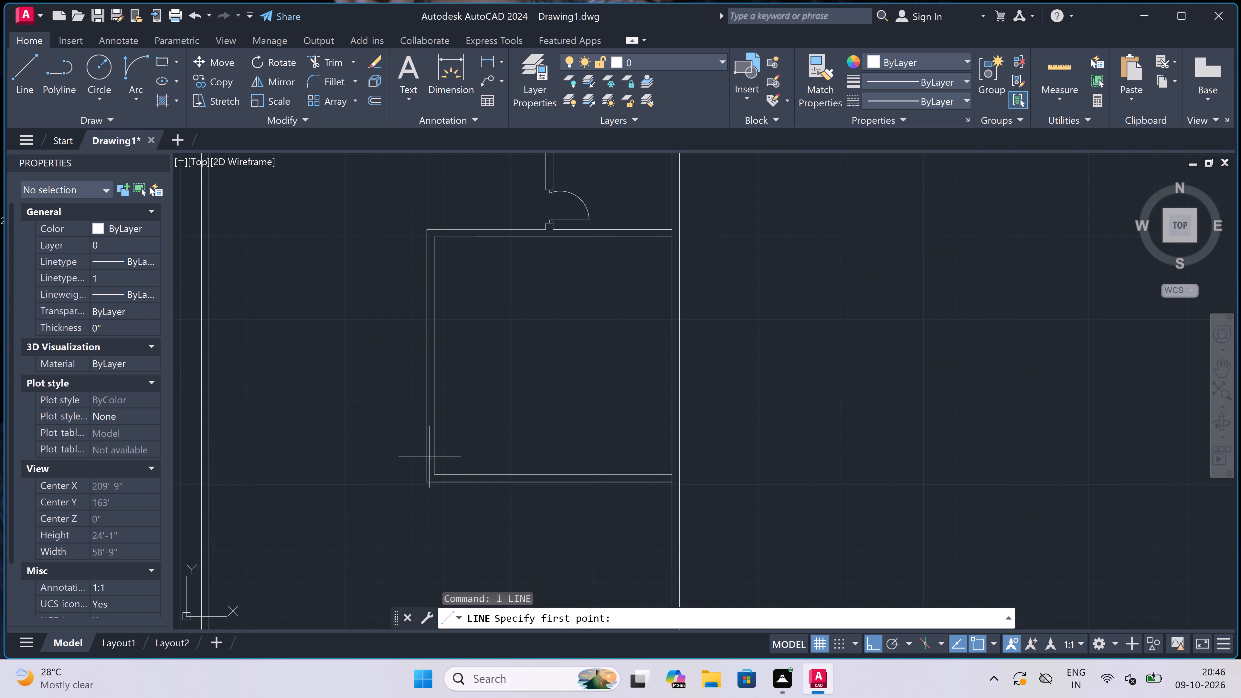
scroll(431, 476, "up", 2)
left_click(438, 451)
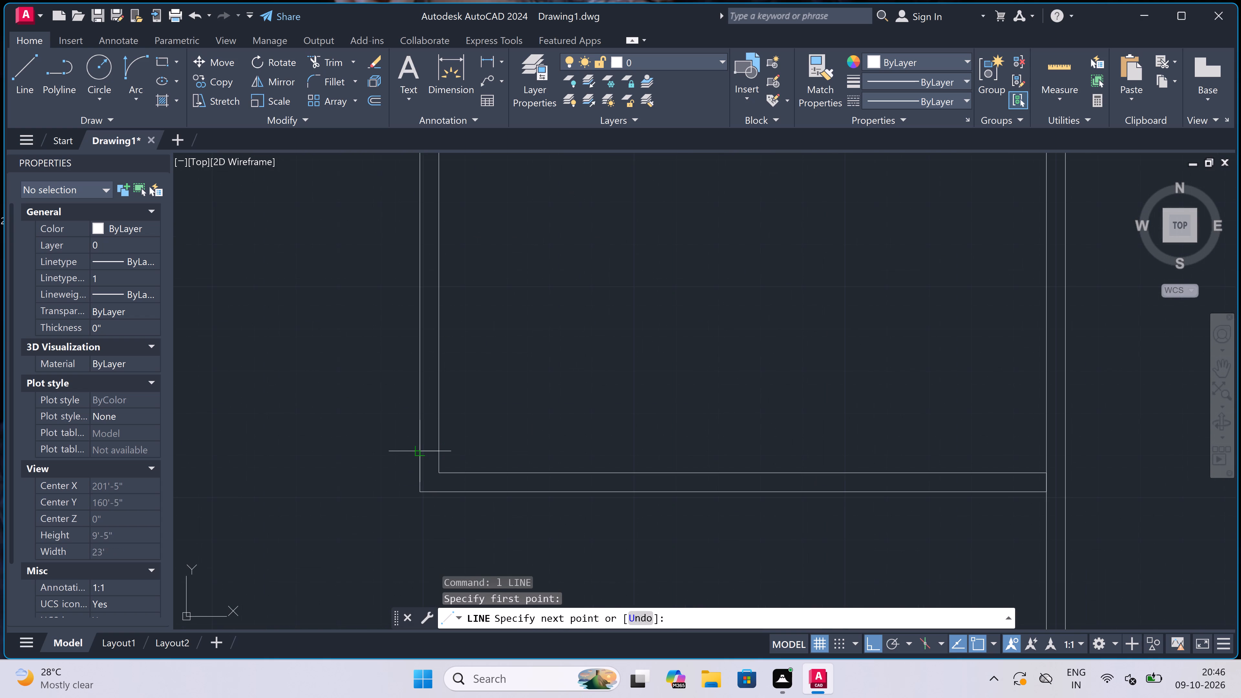
left_click(418, 451)
left_click(427, 449)
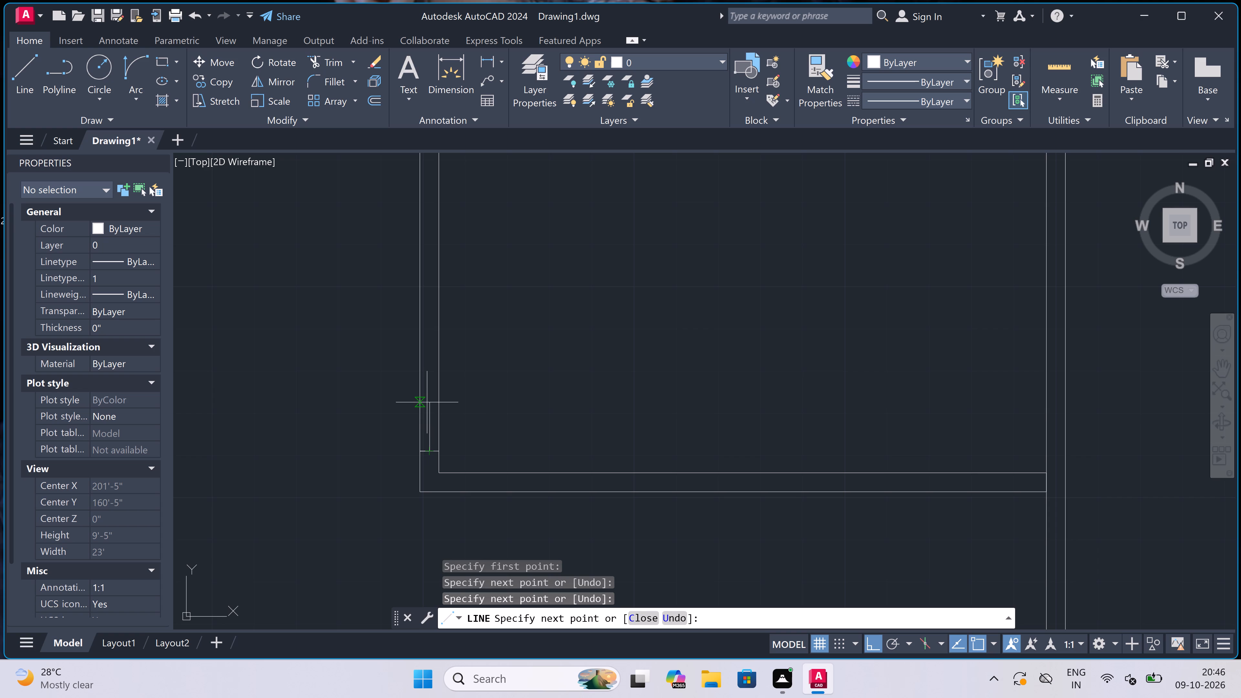
type("2\"")
key("space")
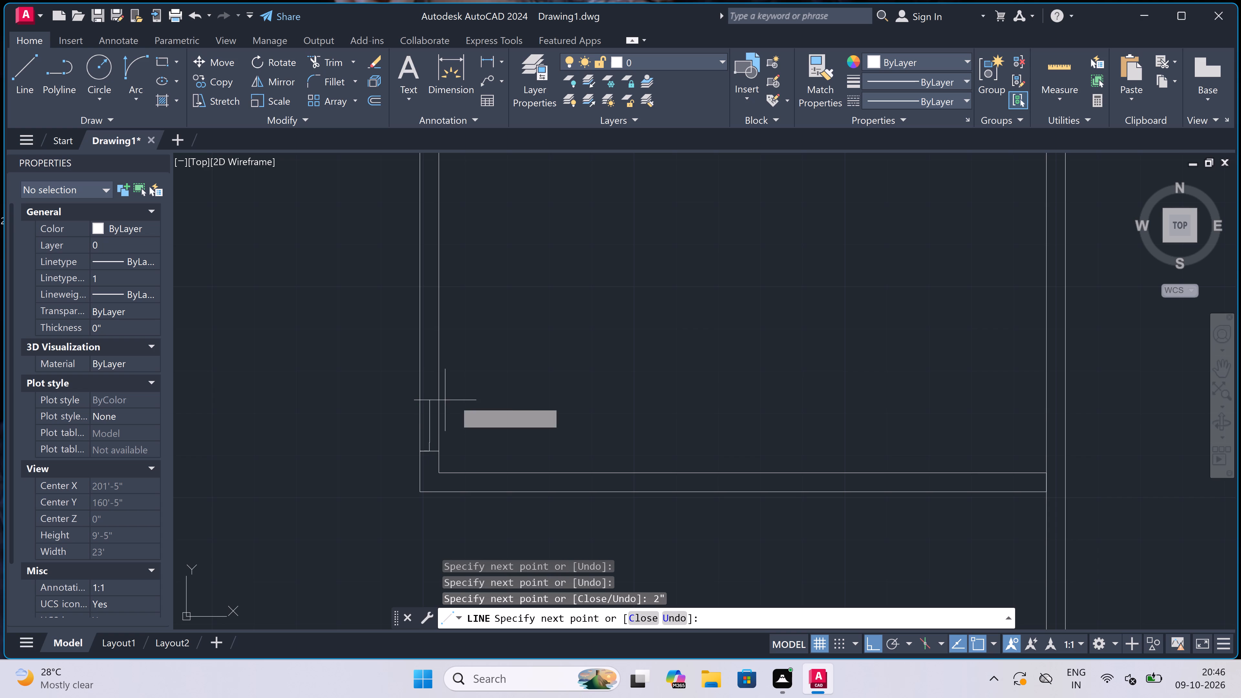
type("3'")
key("space")
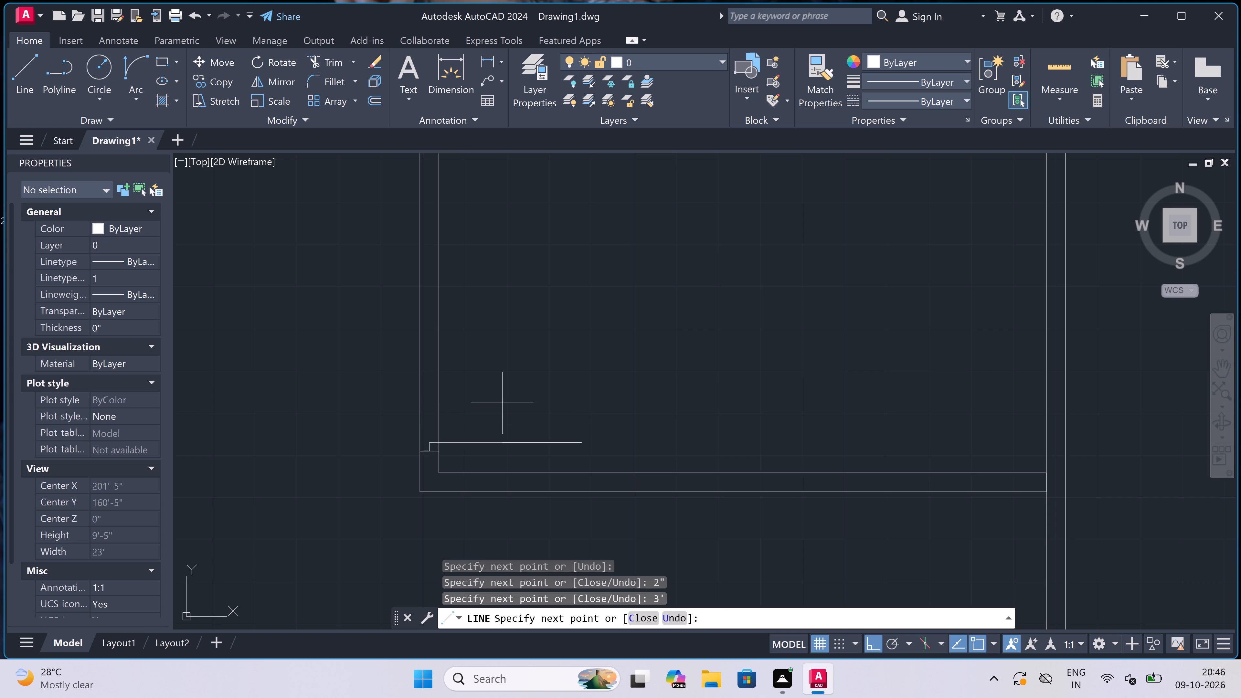
key("Escape")
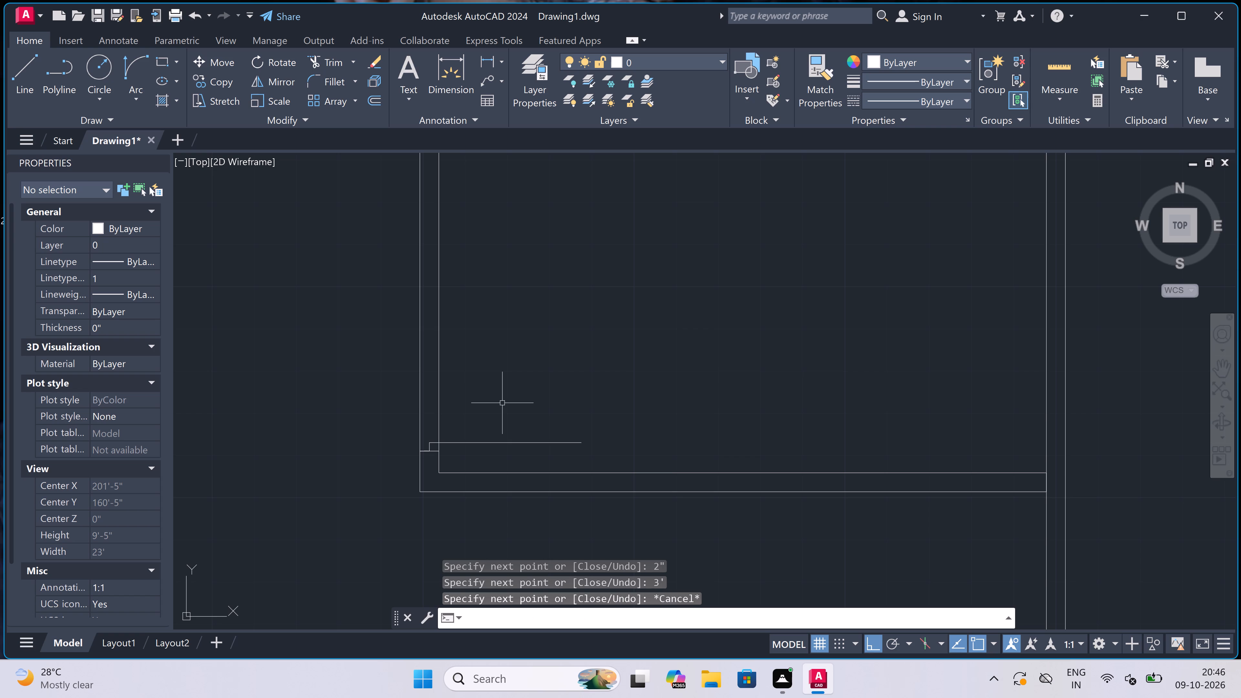
Draw the upper door jamb across the same wall, with a 2" stop pointing down from its midpoint.
key("space")
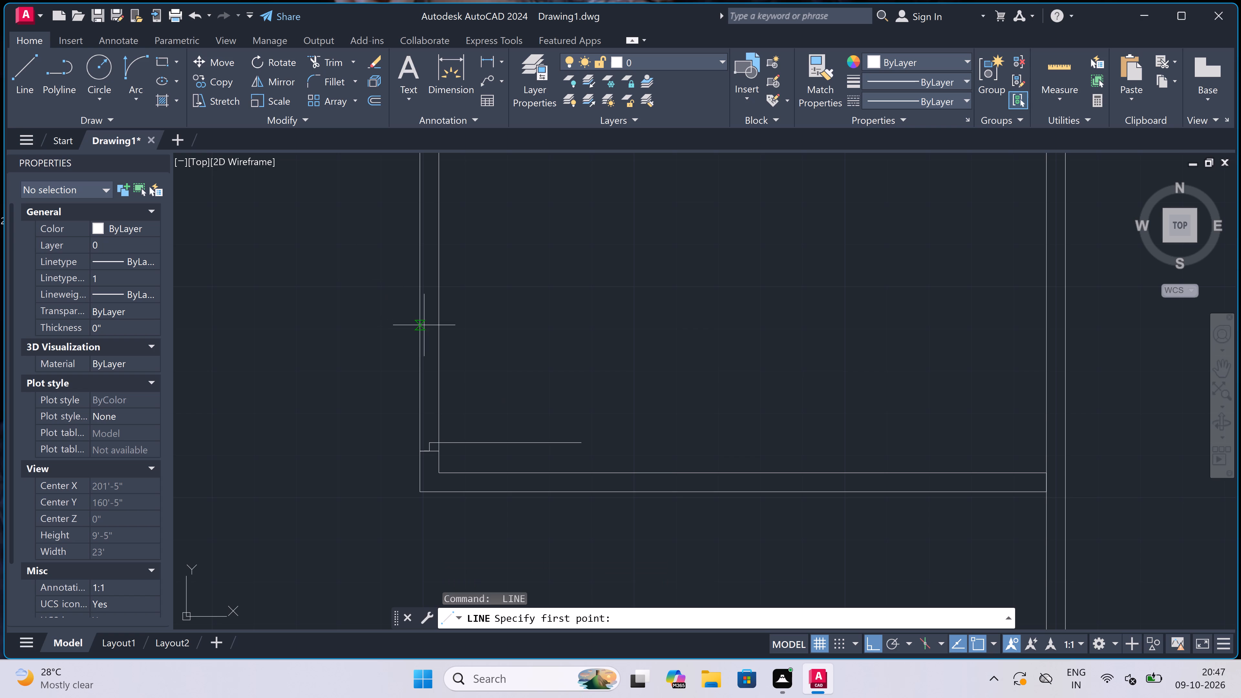
left_click(421, 314)
left_click(439, 314)
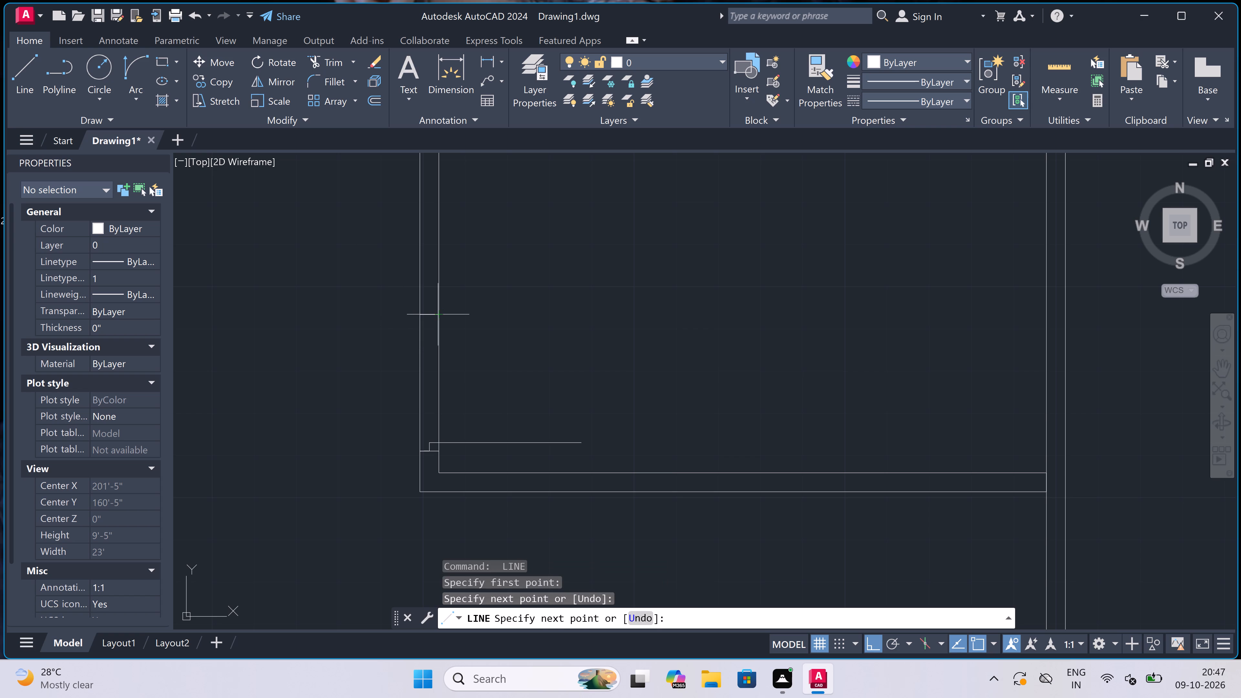
left_click(424, 311)
scroll(427, 312, "up", 2)
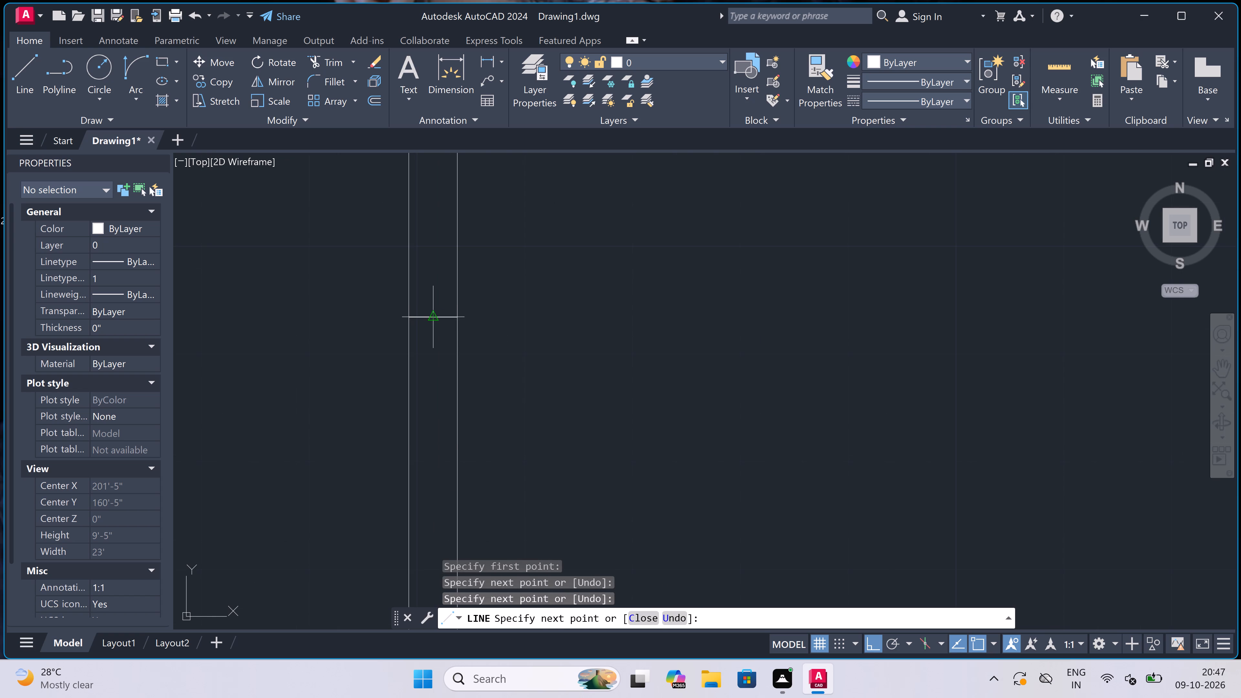
left_click(431, 317)
type("2\"")
key("space")
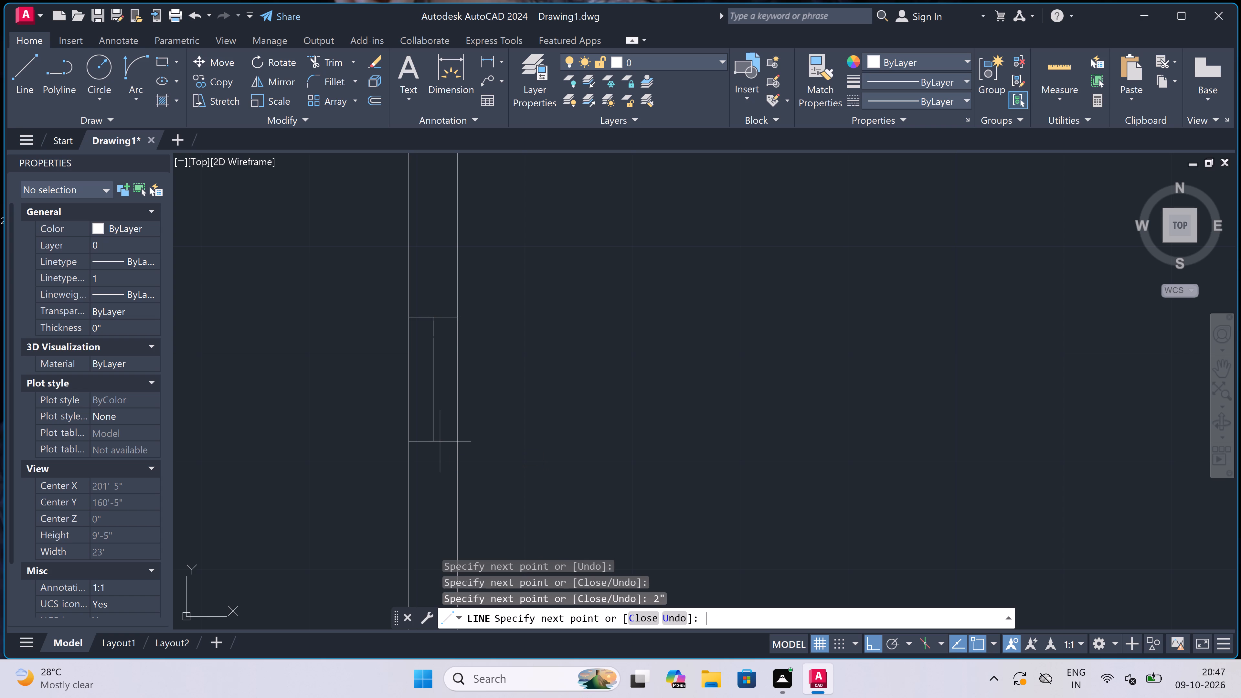
key("Escape")
Draw the door swing as a start-end-direction arc from the 3' leaf's free end to the upper jamb stop.
scroll(401, 394, "down", 2)
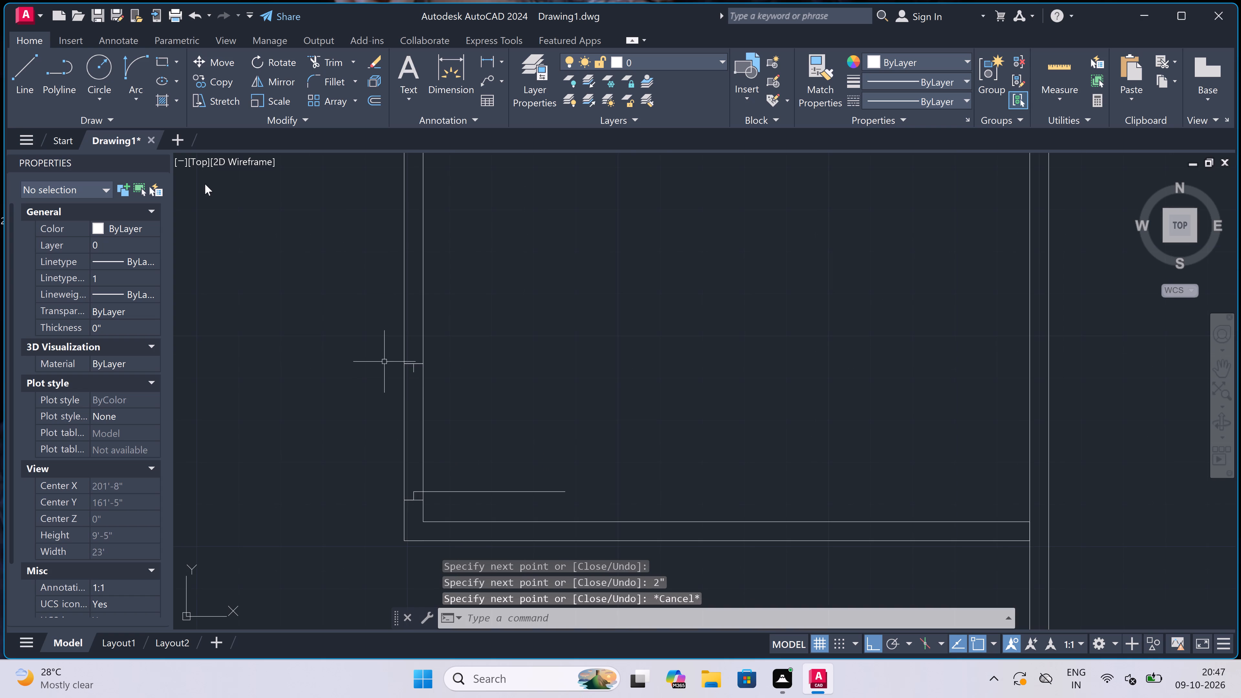
left_click(132, 64)
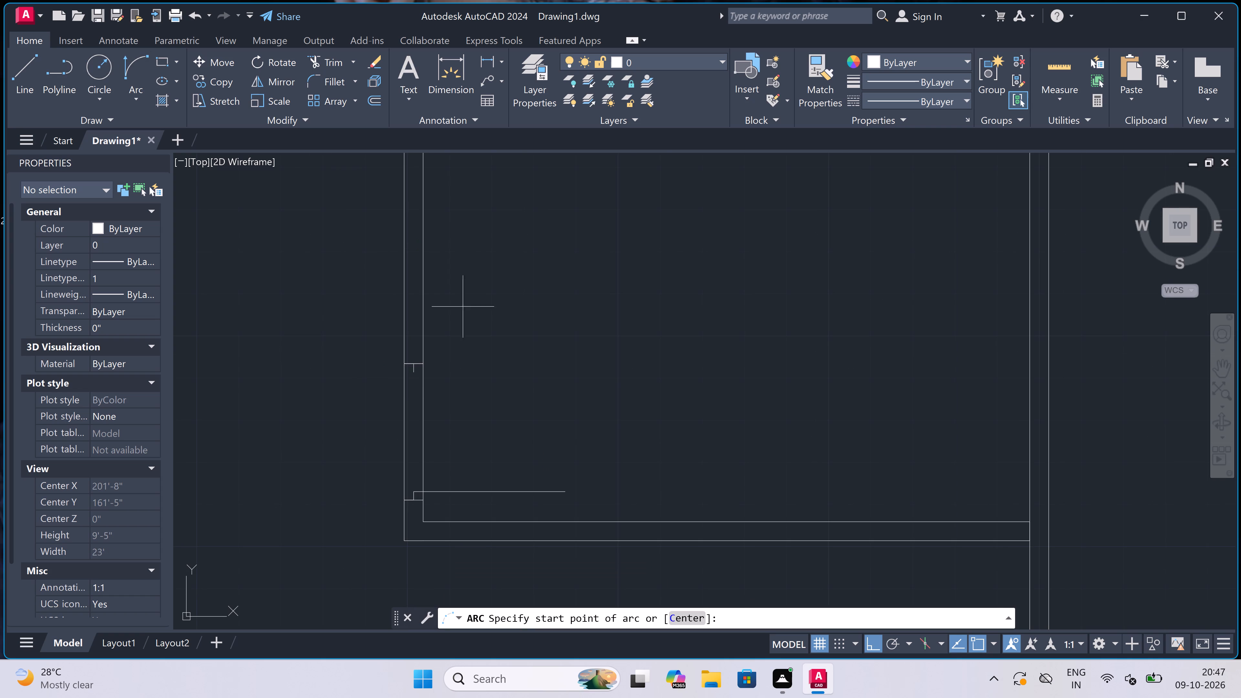
left_click(566, 489)
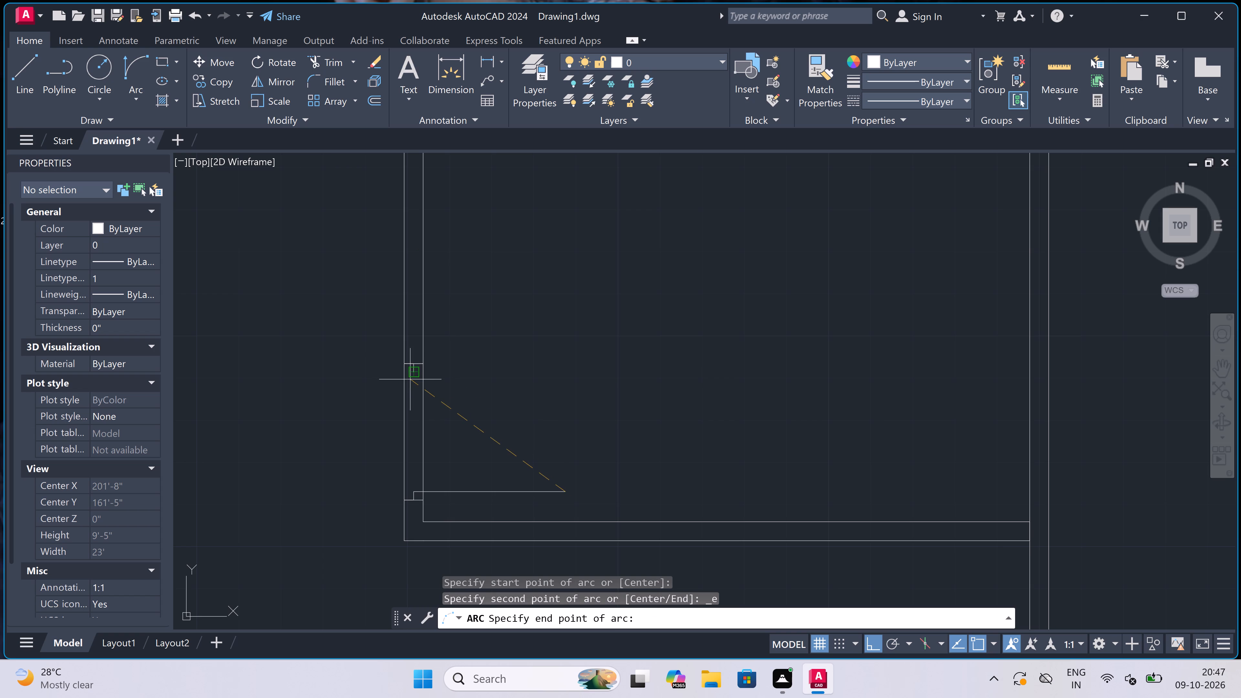
scroll(411, 371, "up", 2)
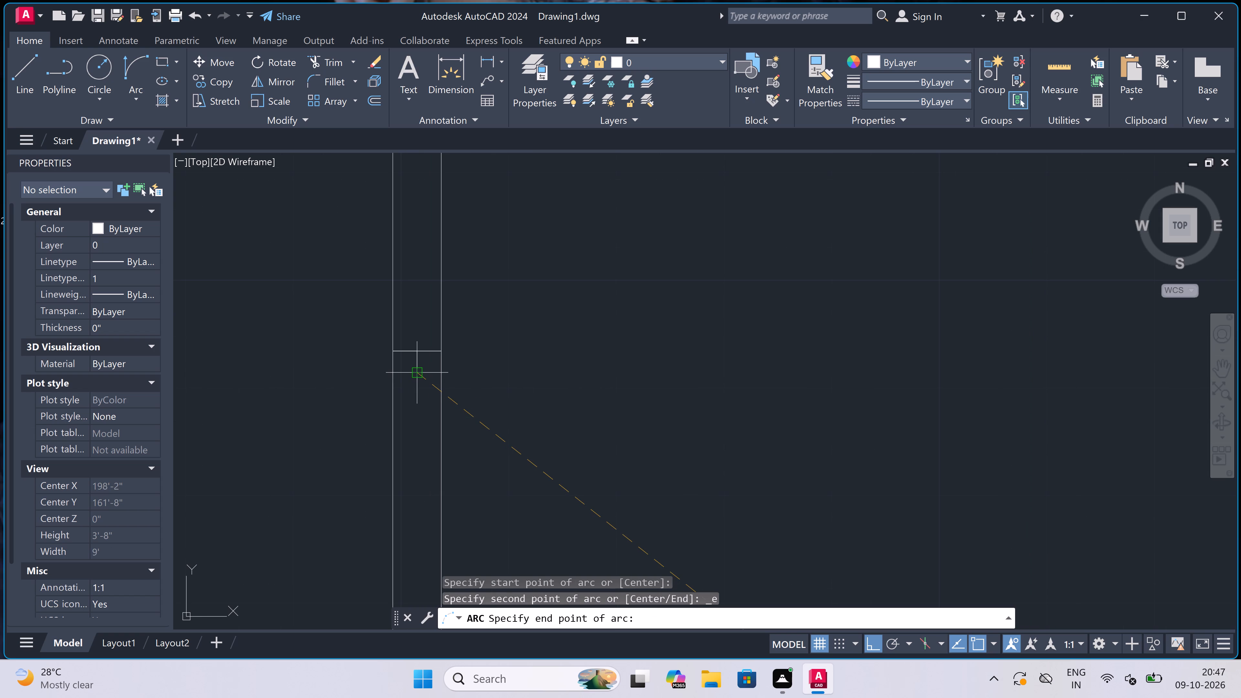
left_click(417, 376)
scroll(417, 376, "down", 3)
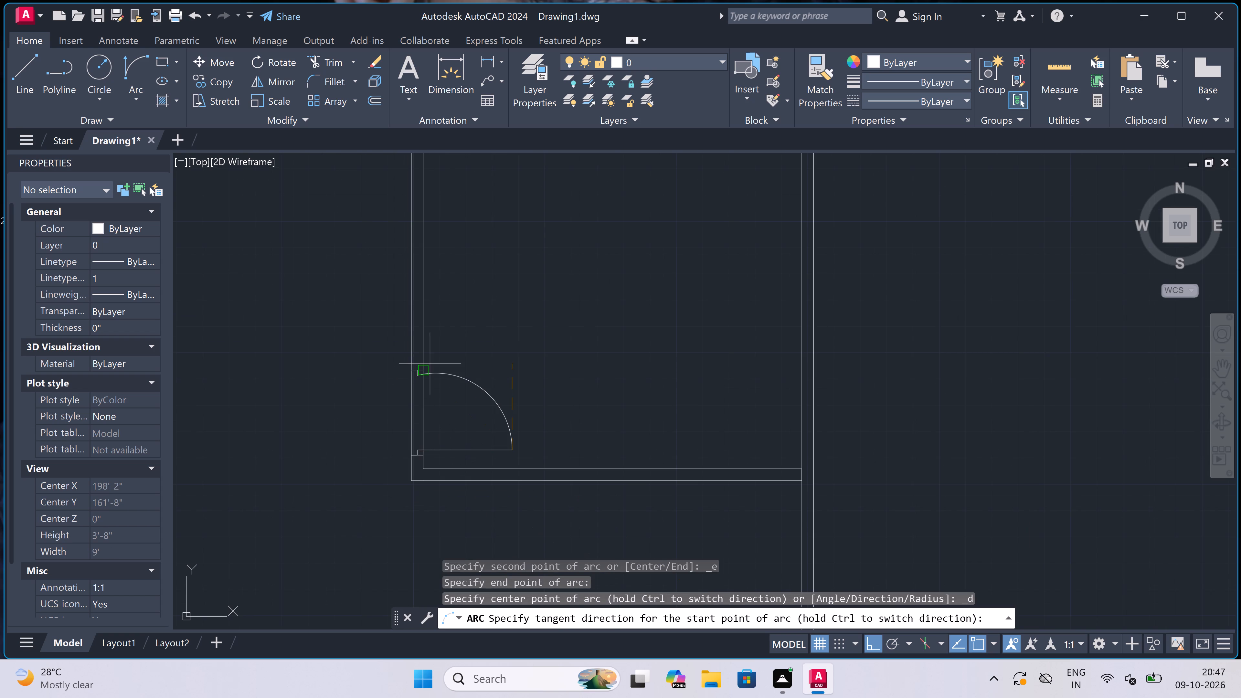
left_click(491, 328)
Trim both wall faces between the two jambs to open the 12' room's doorway.
key("t")
key("r")
key("space")
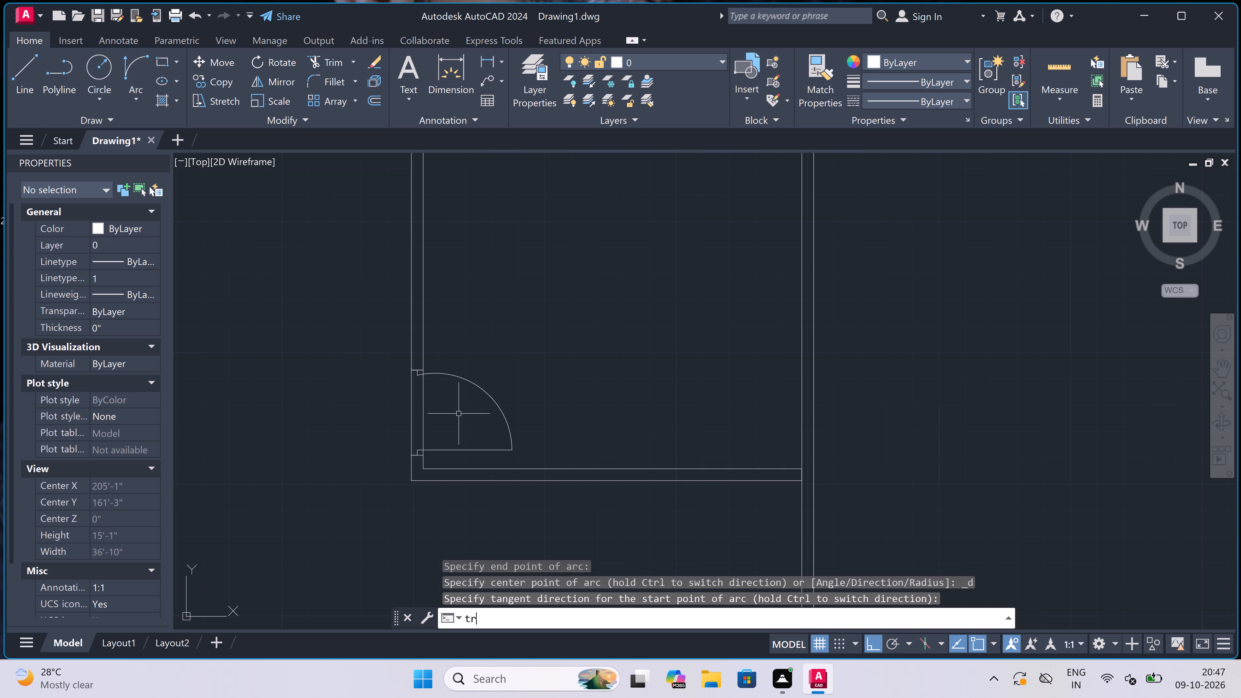
left_click(458, 414)
left_click(378, 428)
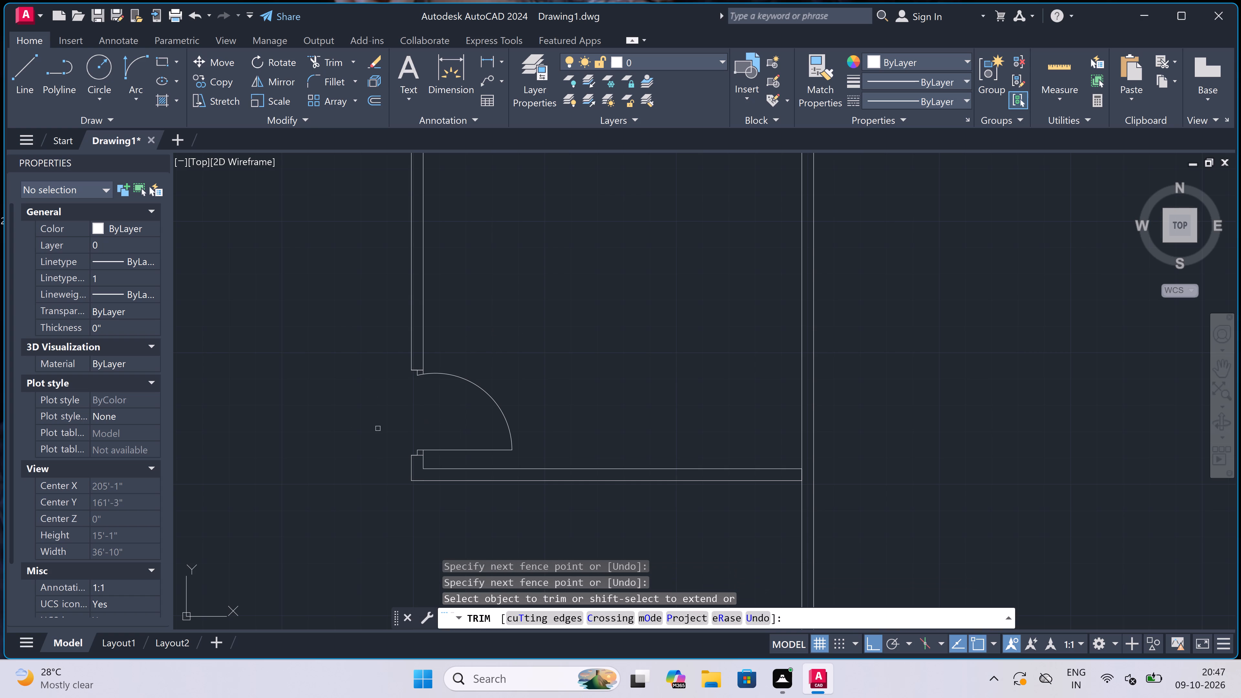
key("Escape")
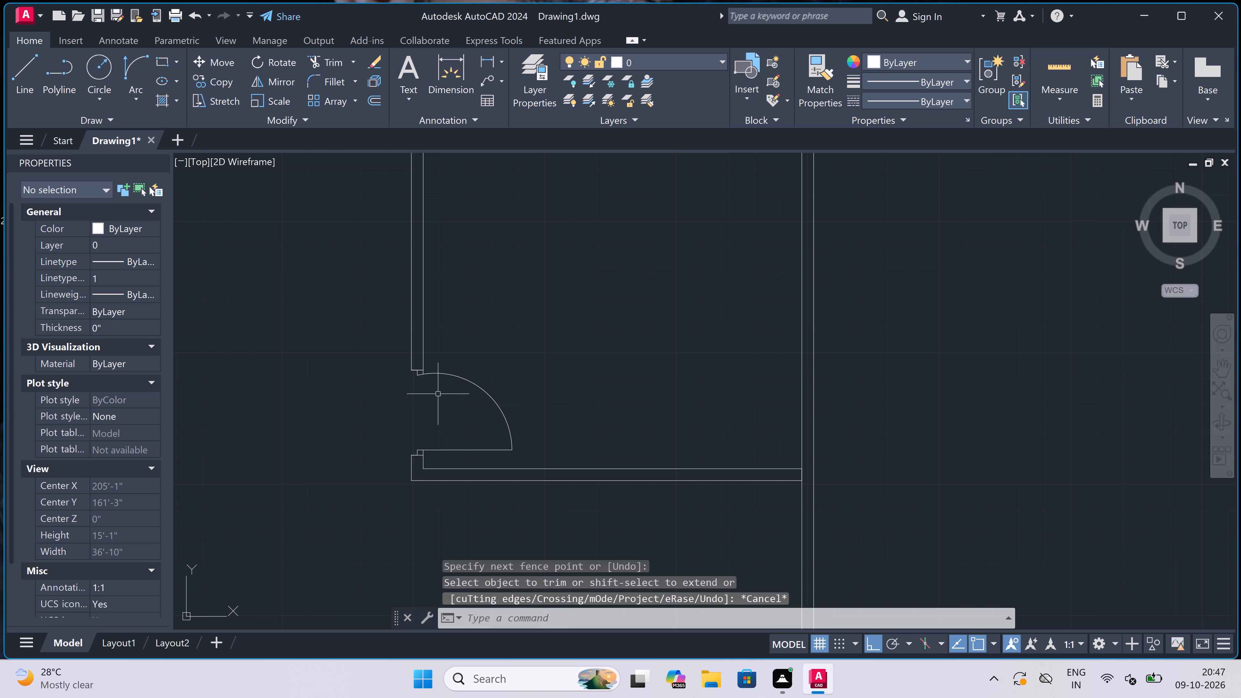
Draw a 5' window in the 12' room's outer side wall, with a centre line and end lines across the wall.
scroll(448, 379, "down", 3)
key("l")
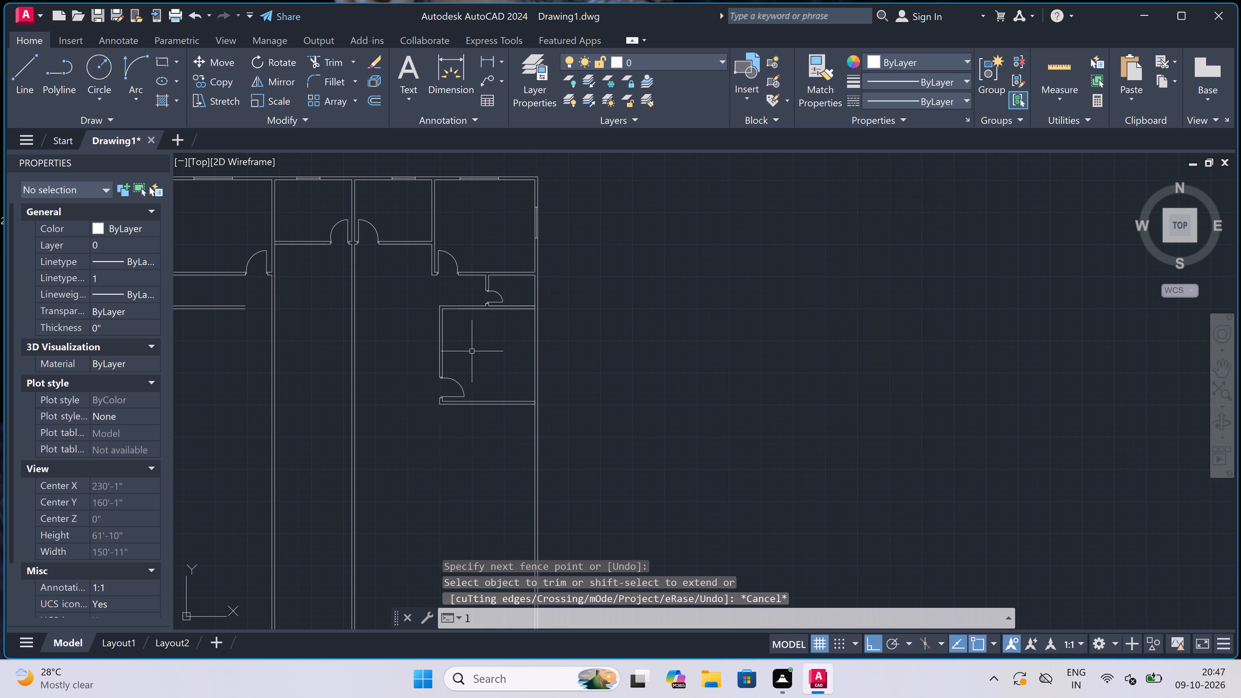
key("space")
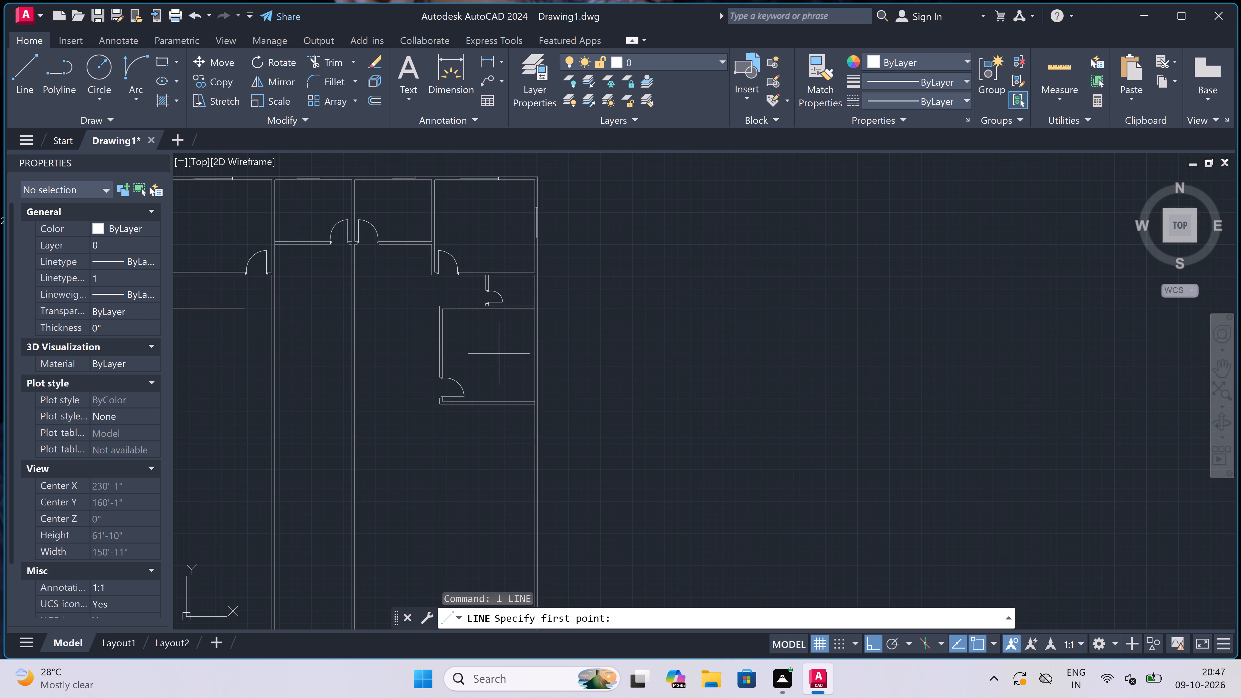
scroll(544, 336, "up", 2)
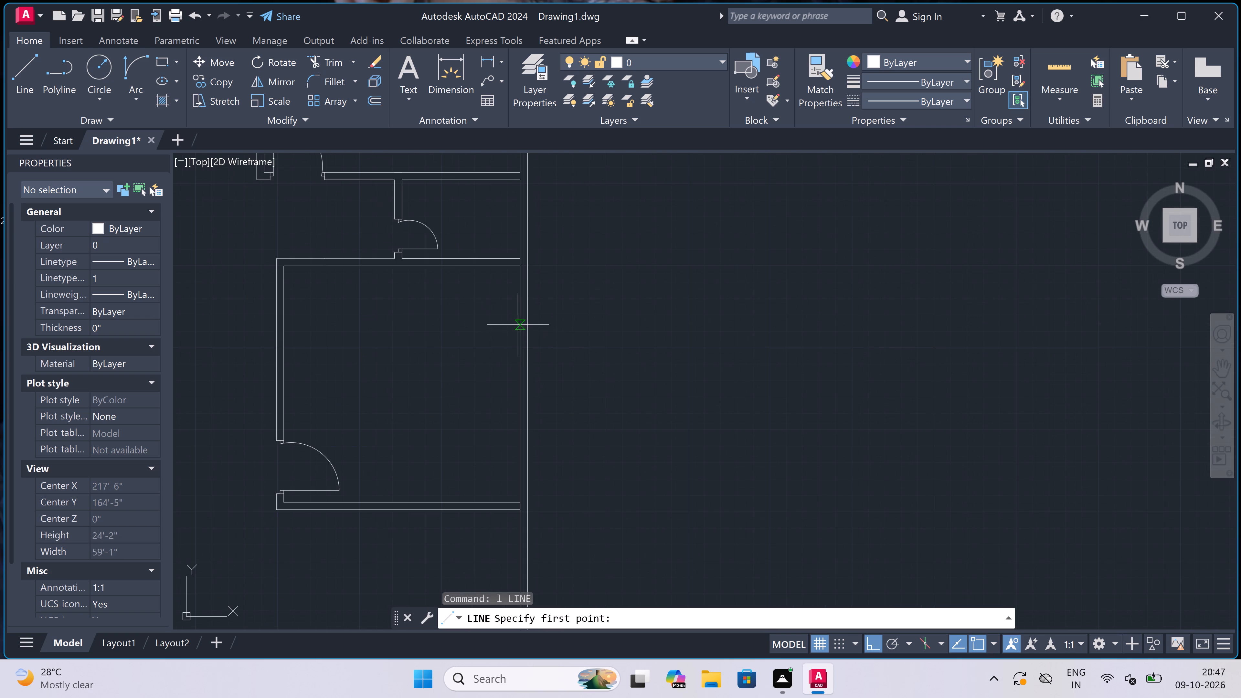
scroll(521, 319, "up", 2)
left_click(515, 295)
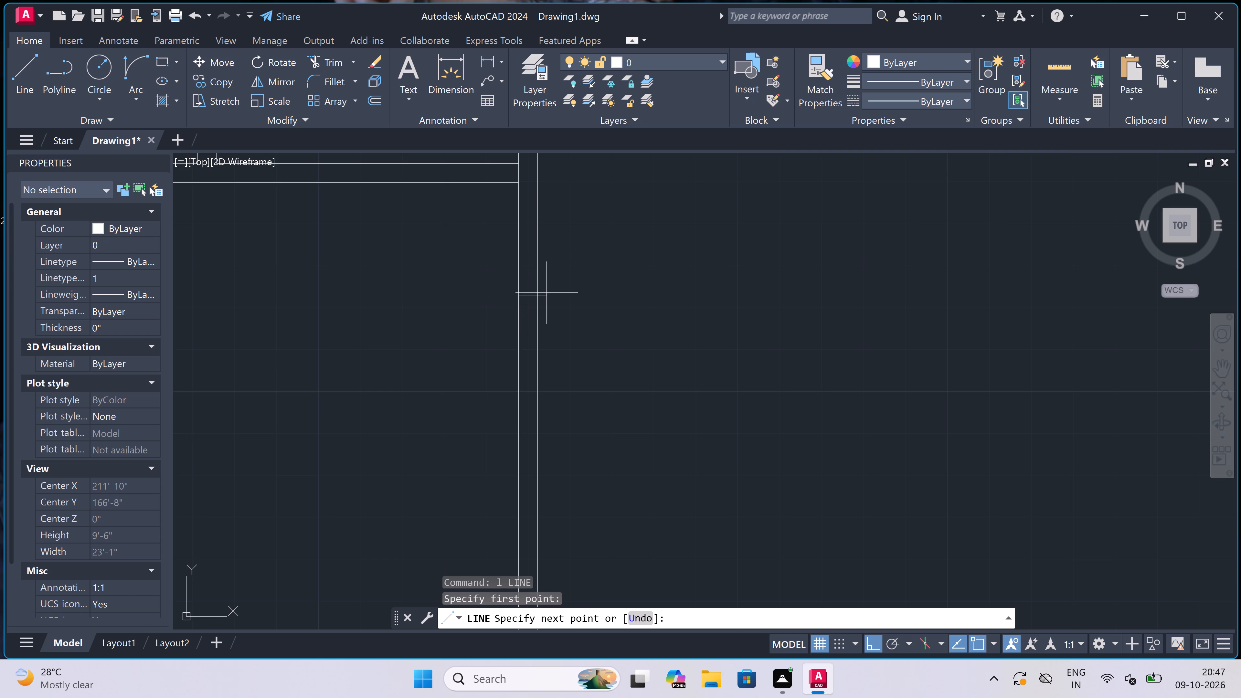
left_click(536, 294)
scroll(524, 293, "up", 2)
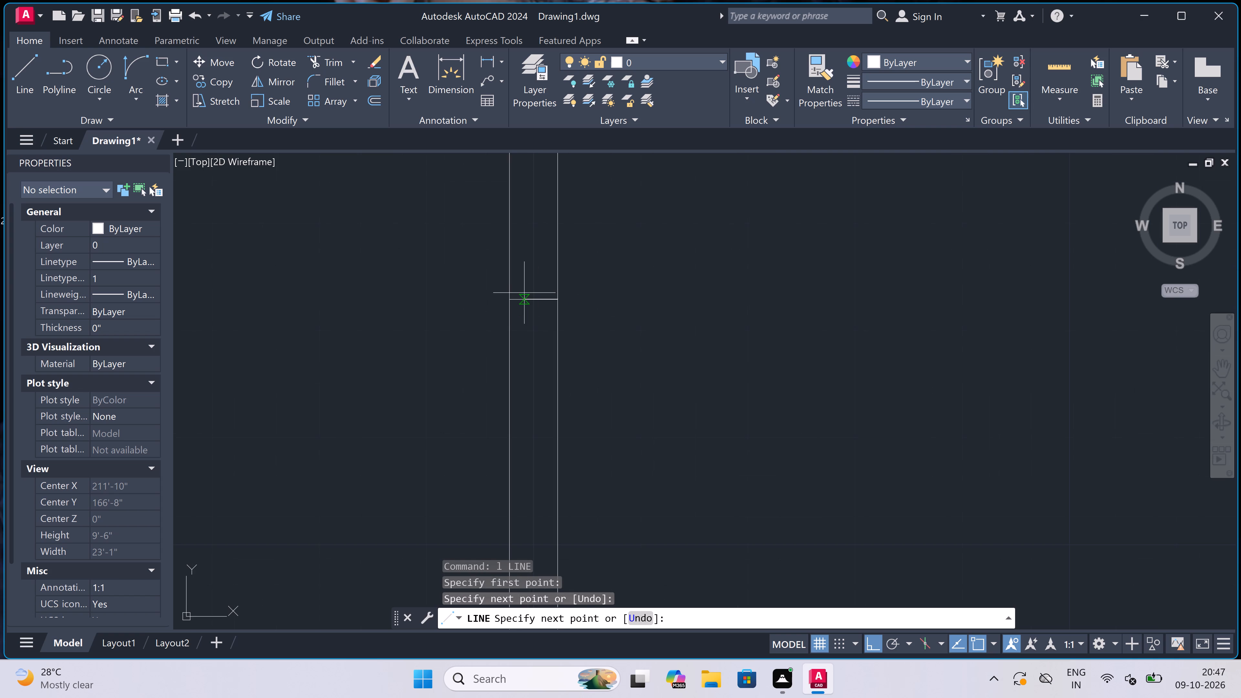
left_click(530, 302)
type("5'")
key("space")
scroll(532, 449, "down", 5)
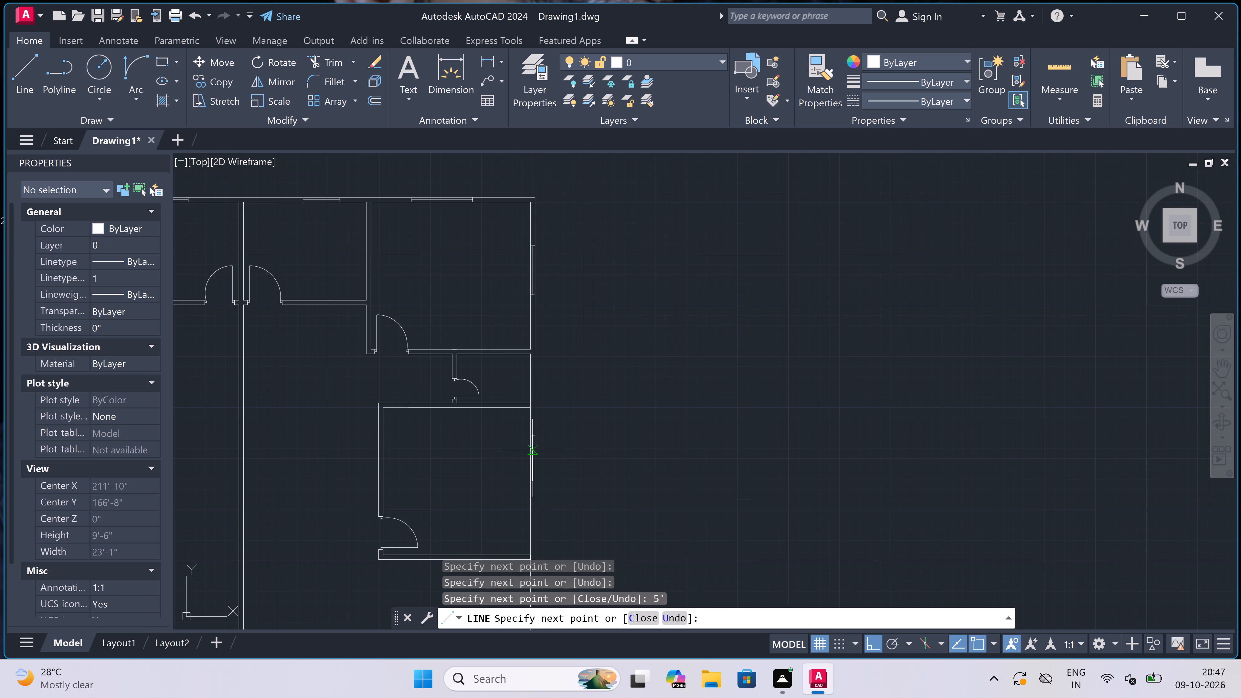
scroll(525, 505, "up", 3)
scroll(544, 465, "up", 2)
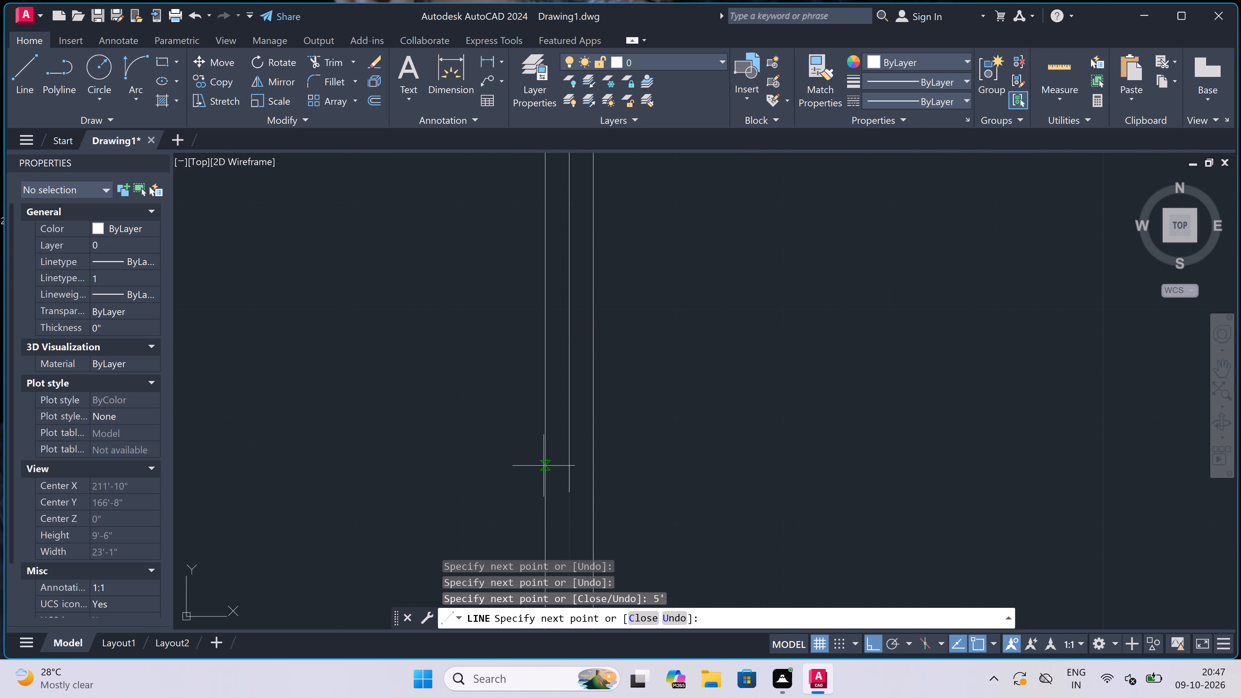
left_click(543, 494)
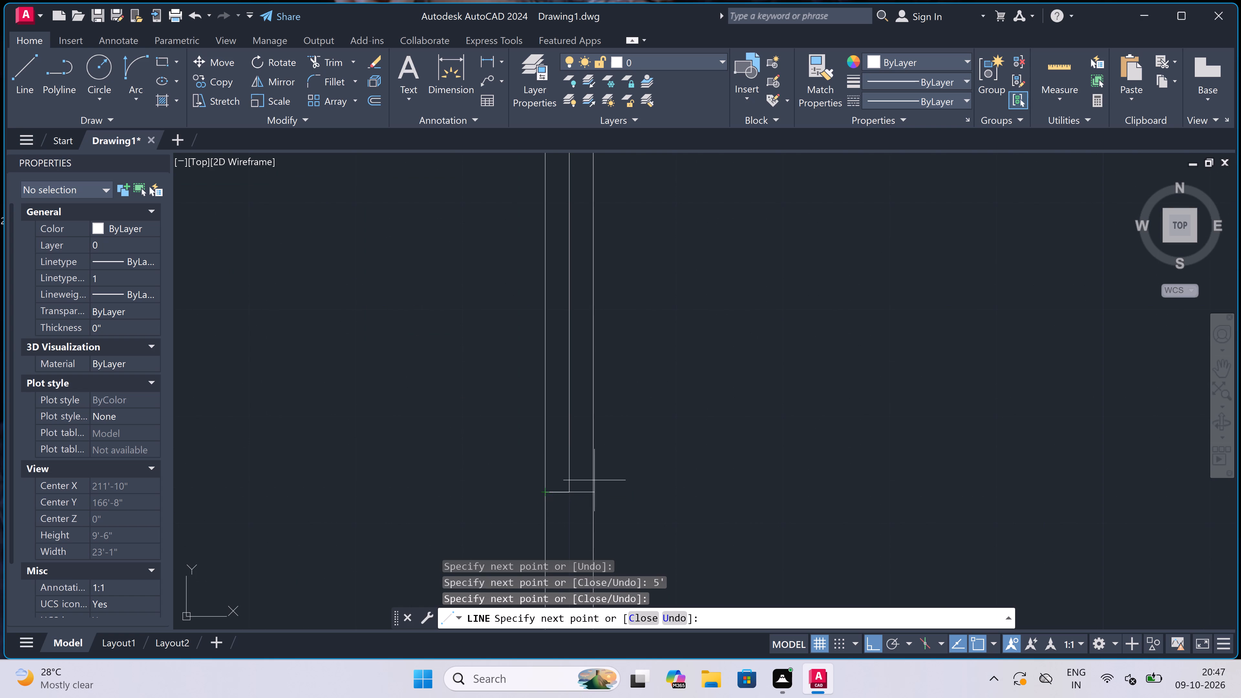
left_click(594, 490)
key("Escape")
Draw a 2' window in the small compartment's outer side wall, with a centre line and end lines across the wall.
scroll(491, 380, "down", 5)
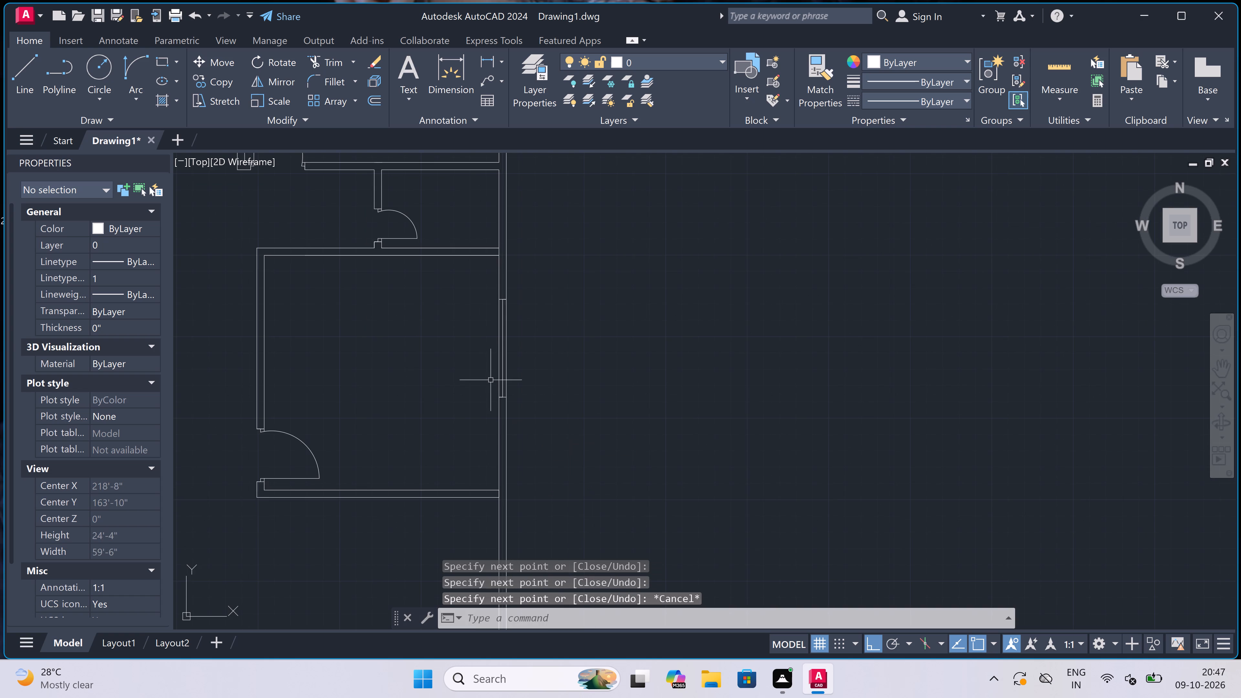
scroll(491, 380, "down", 2)
scroll(490, 296, "up", 4)
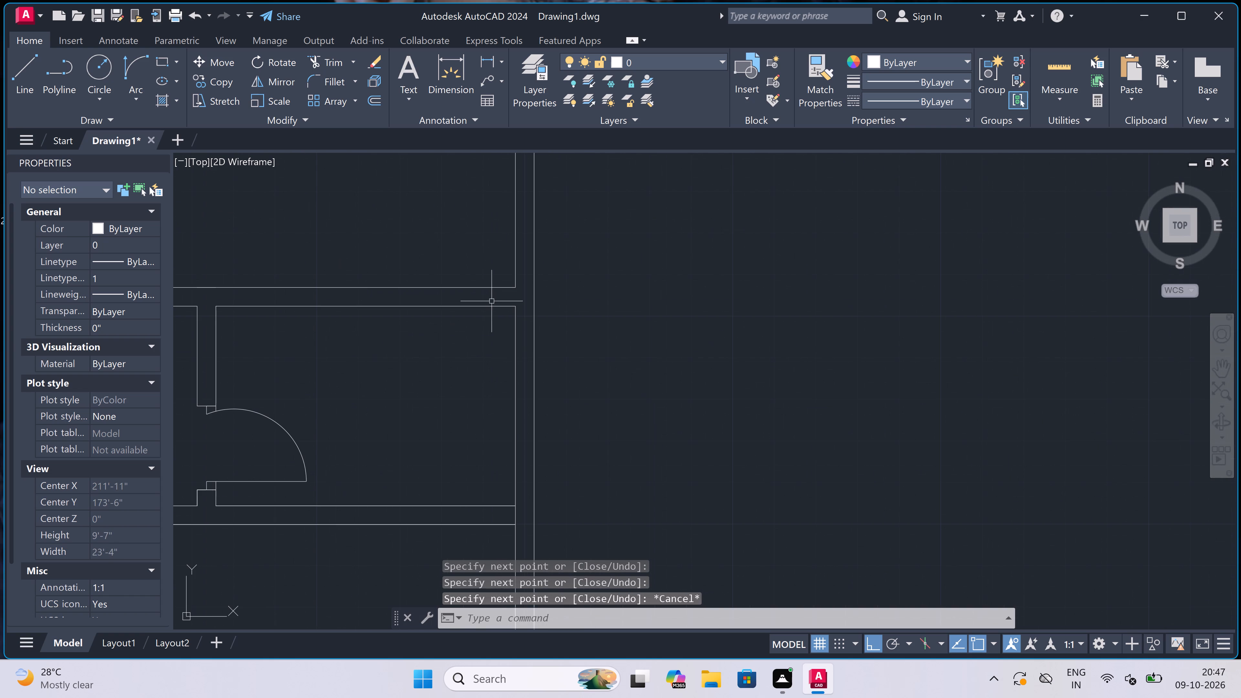
key("space")
left_click(514, 337)
left_click(536, 342)
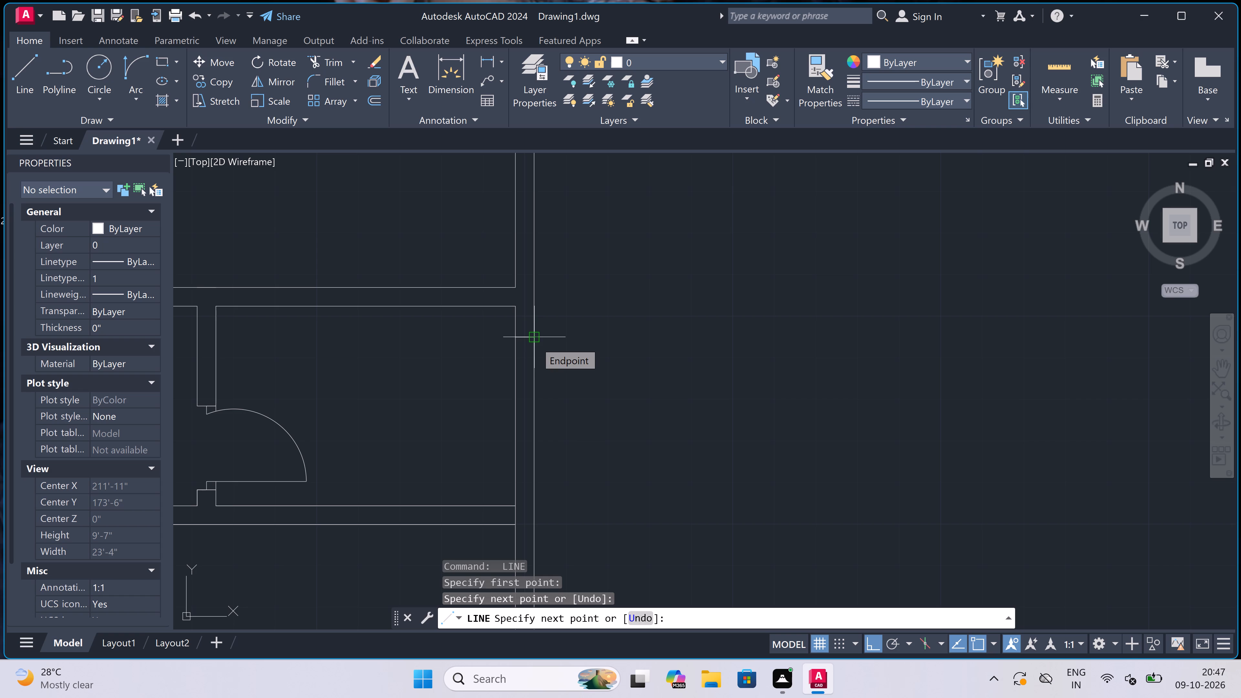
scroll(535, 342, "up", 1)
left_click(520, 331)
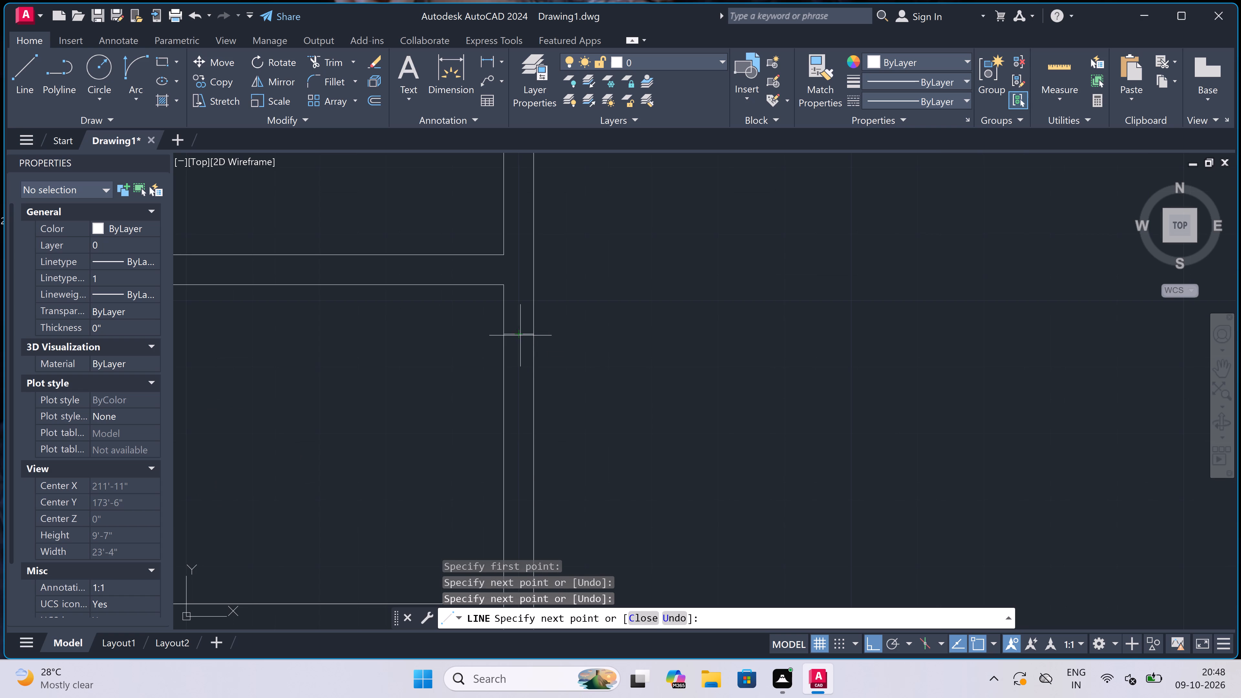
type("2'")
key("space")
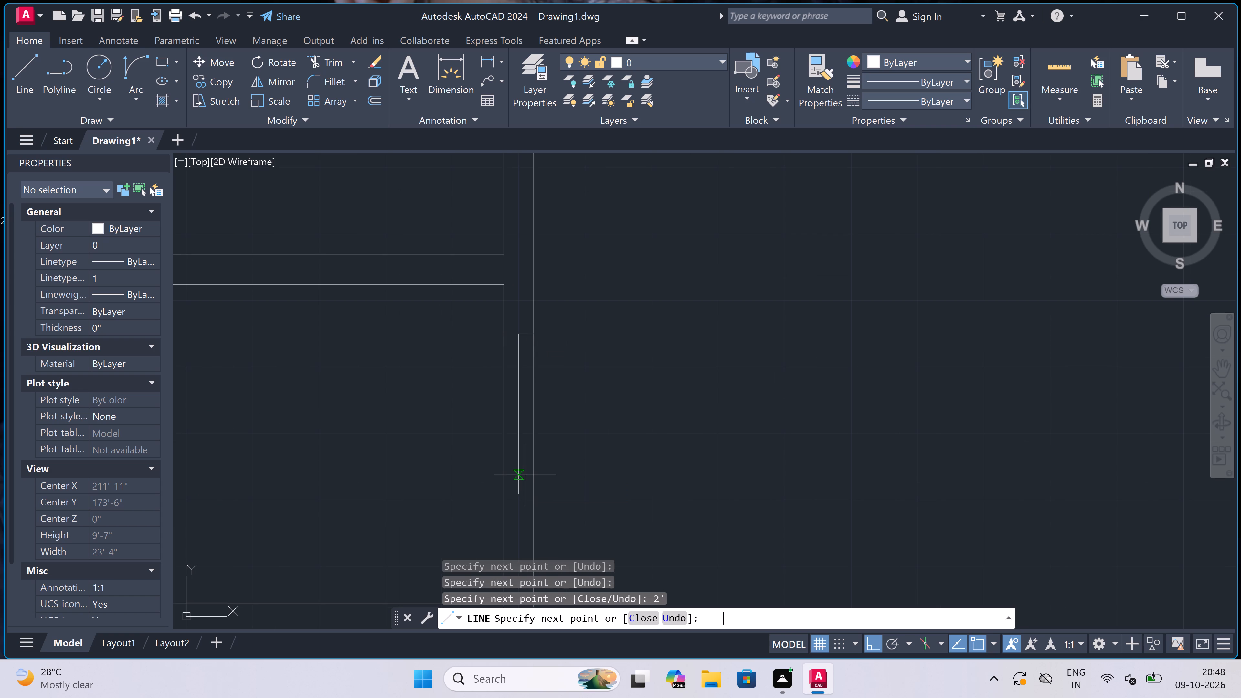
left_click(500, 496)
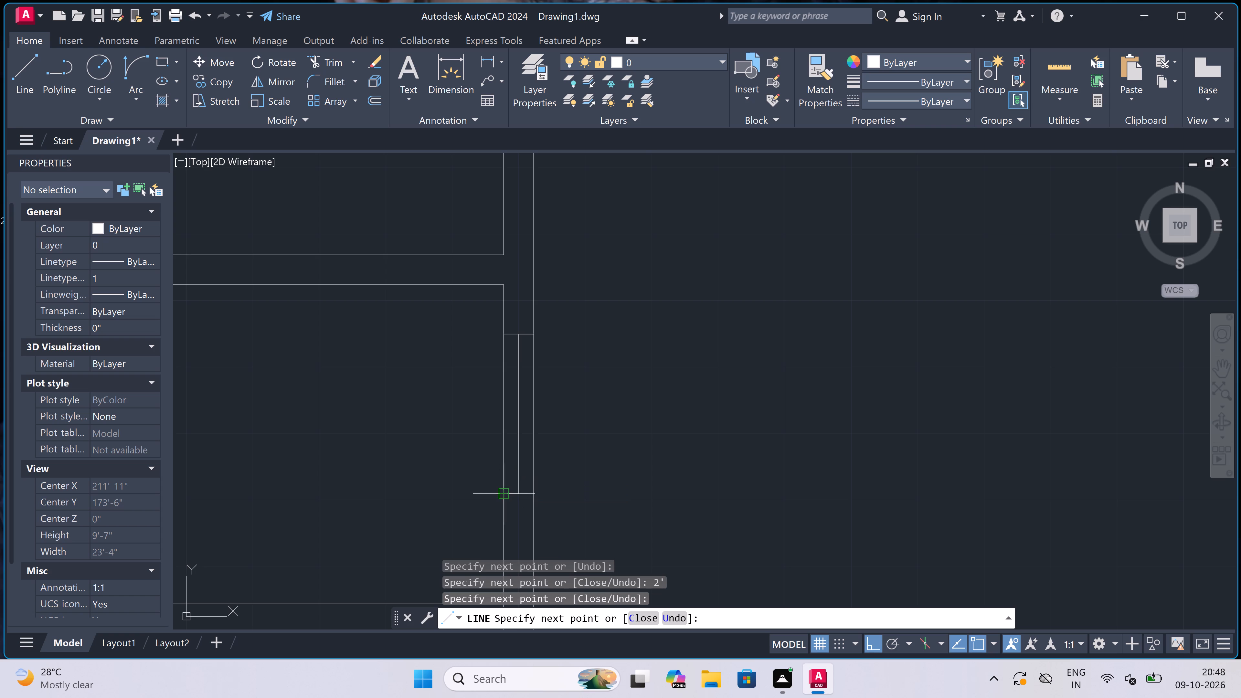
left_click(531, 496)
key("Escape")
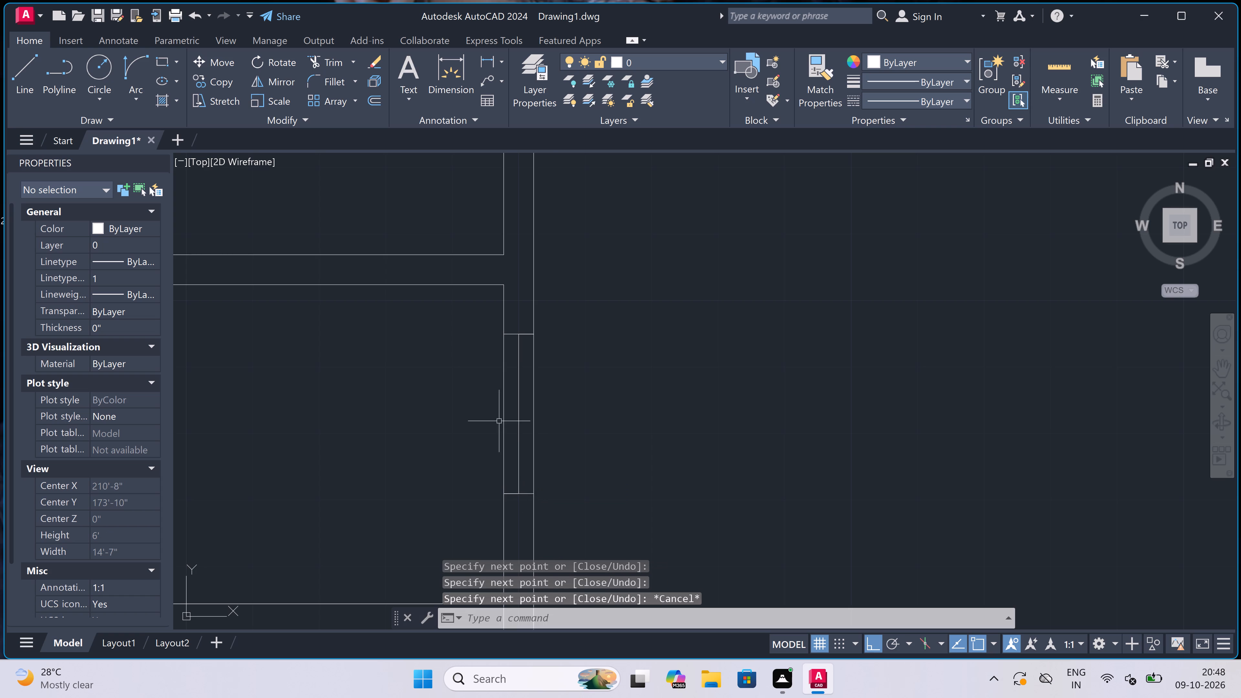
Draw a 4.5"-thick partition 6' from the outer wall across the unfinished compartment at the plan's west side.
scroll(499, 420, "down", 6)
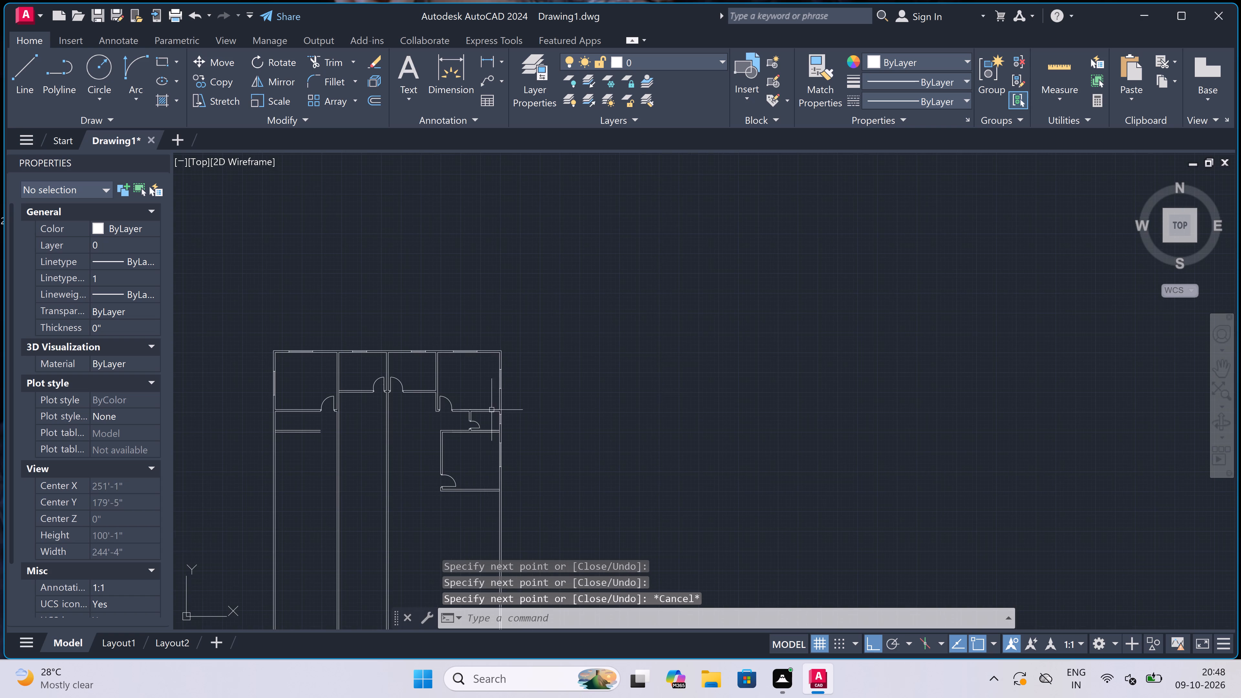
scroll(487, 377, "down", 3)
scroll(439, 396, "up", 3)
scroll(429, 367, "up", 2)
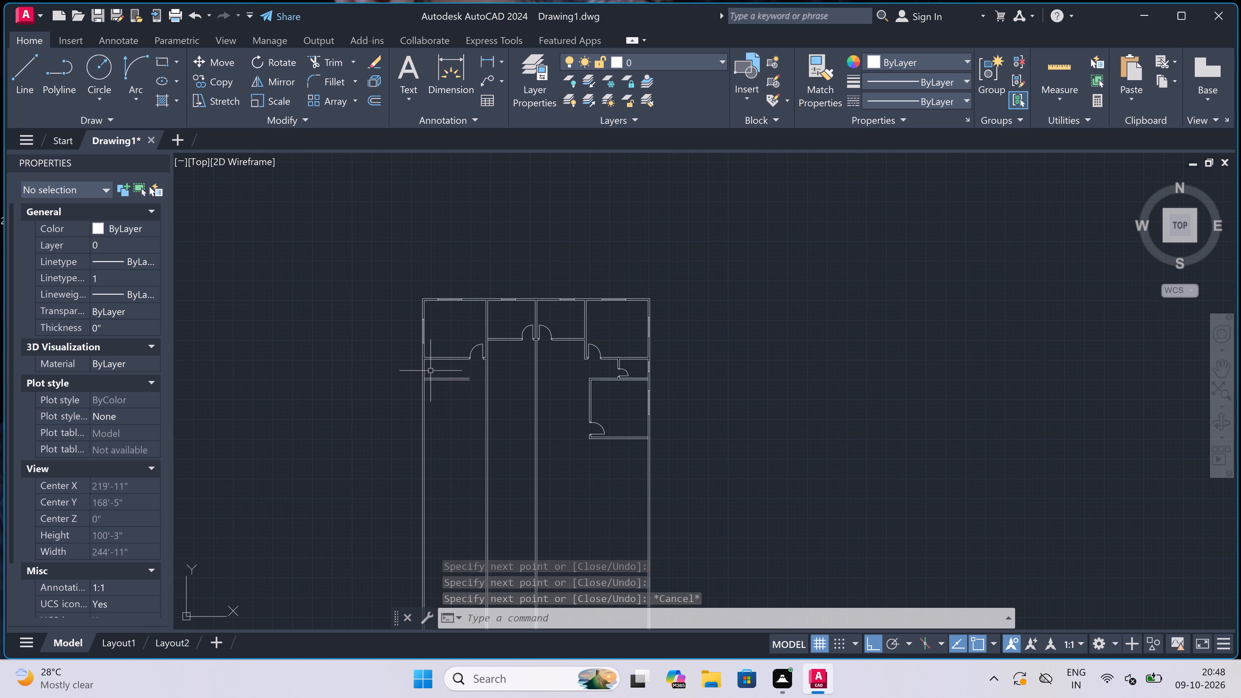
scroll(429, 367, "up", 2)
key("l")
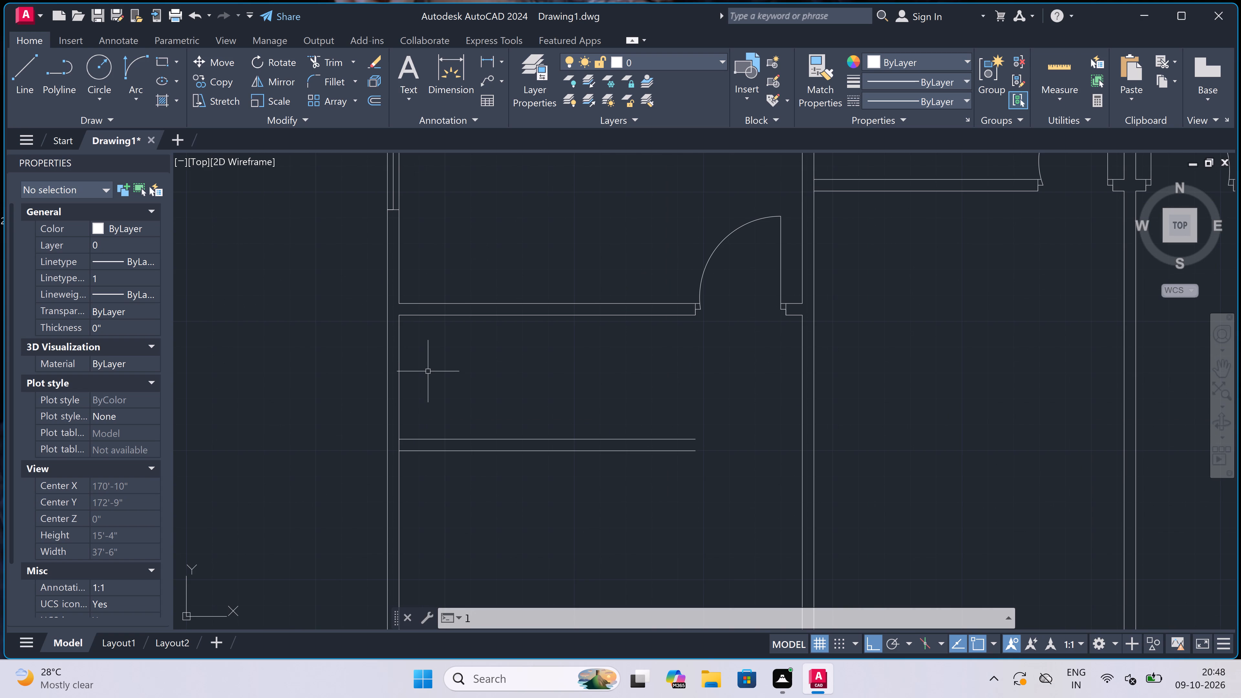
key("space")
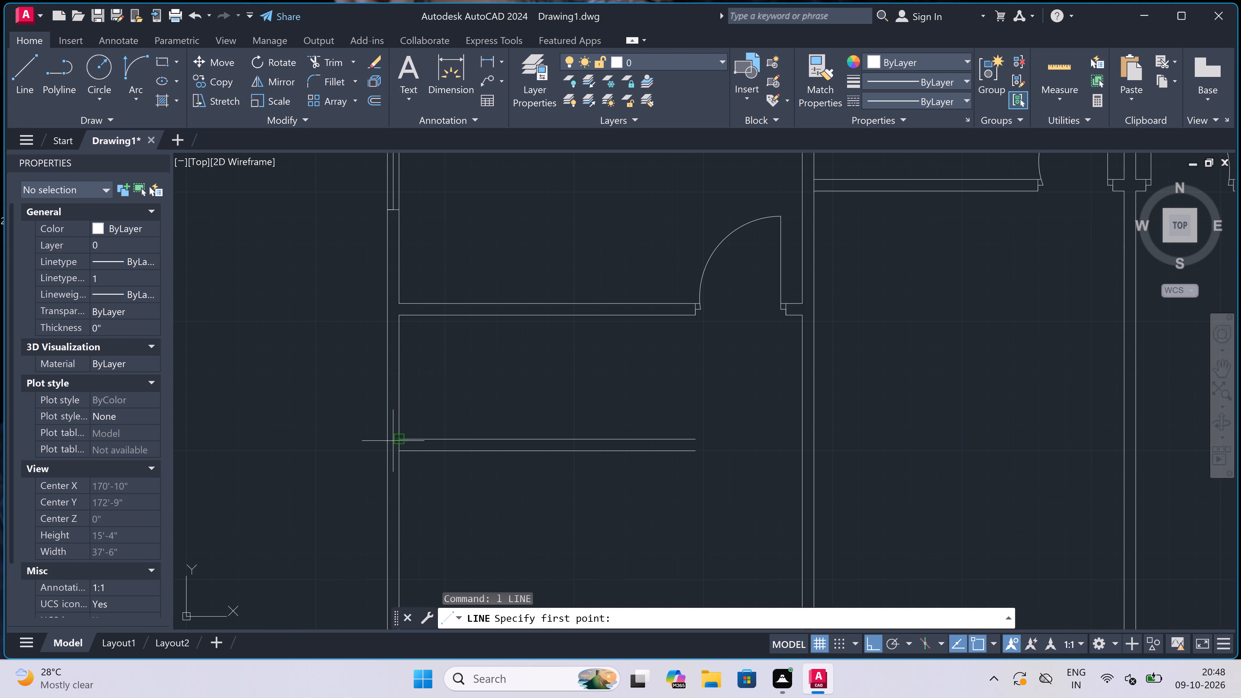
left_click(395, 441)
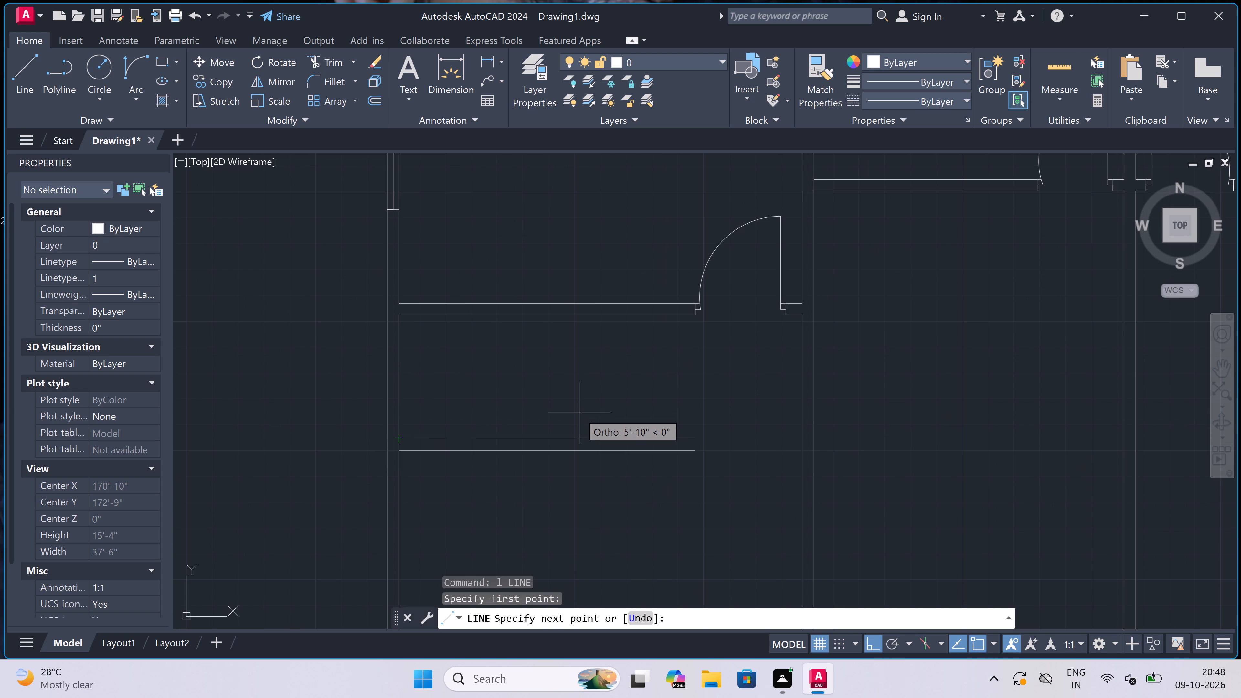
type("6'")
key("space")
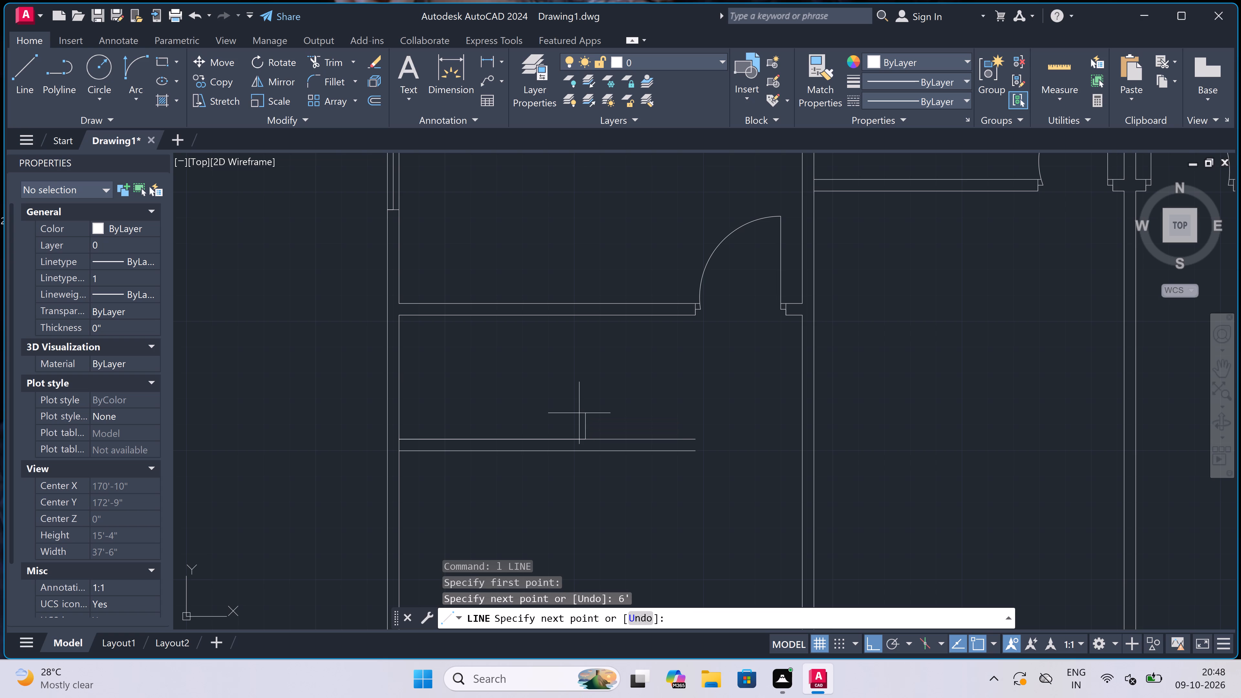
left_click(583, 315)
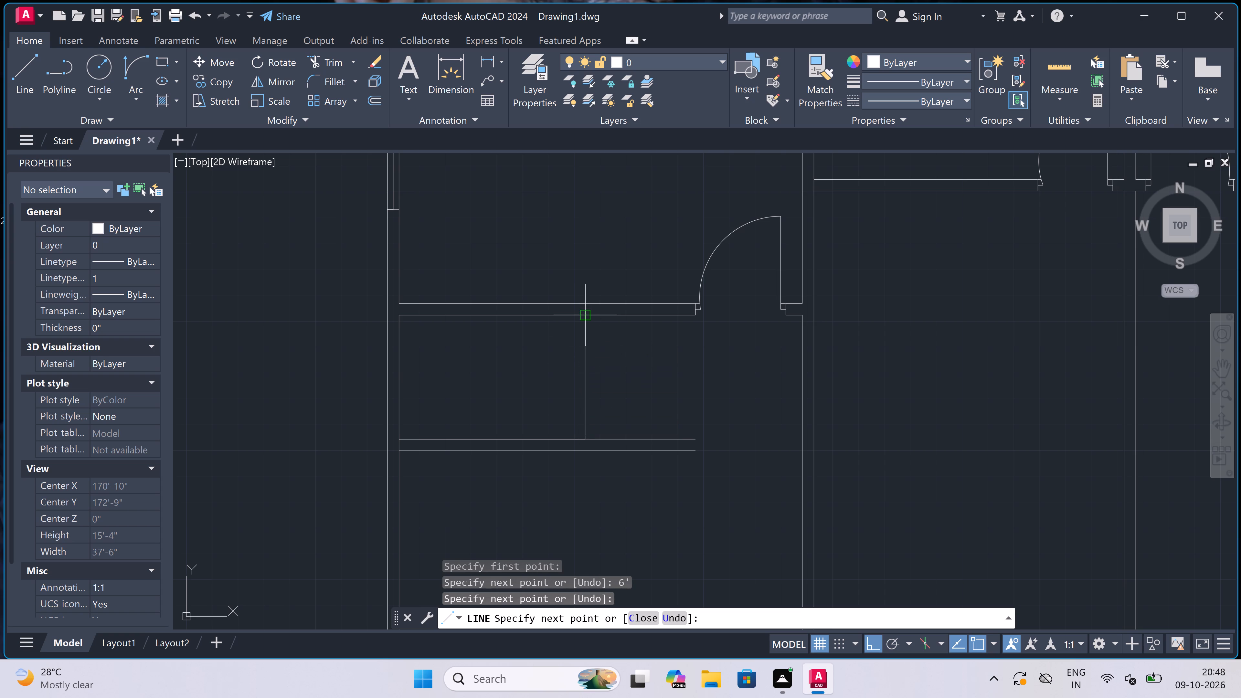
type("4.")
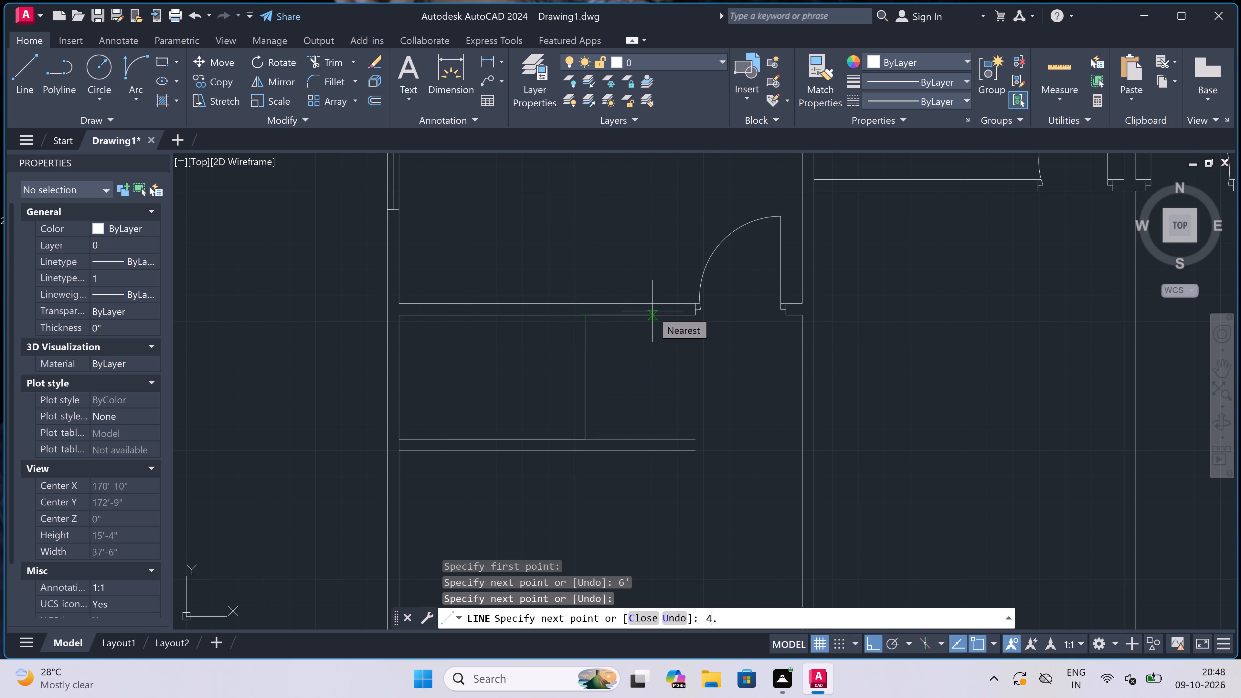
key("5")
type("\"")
key("space")
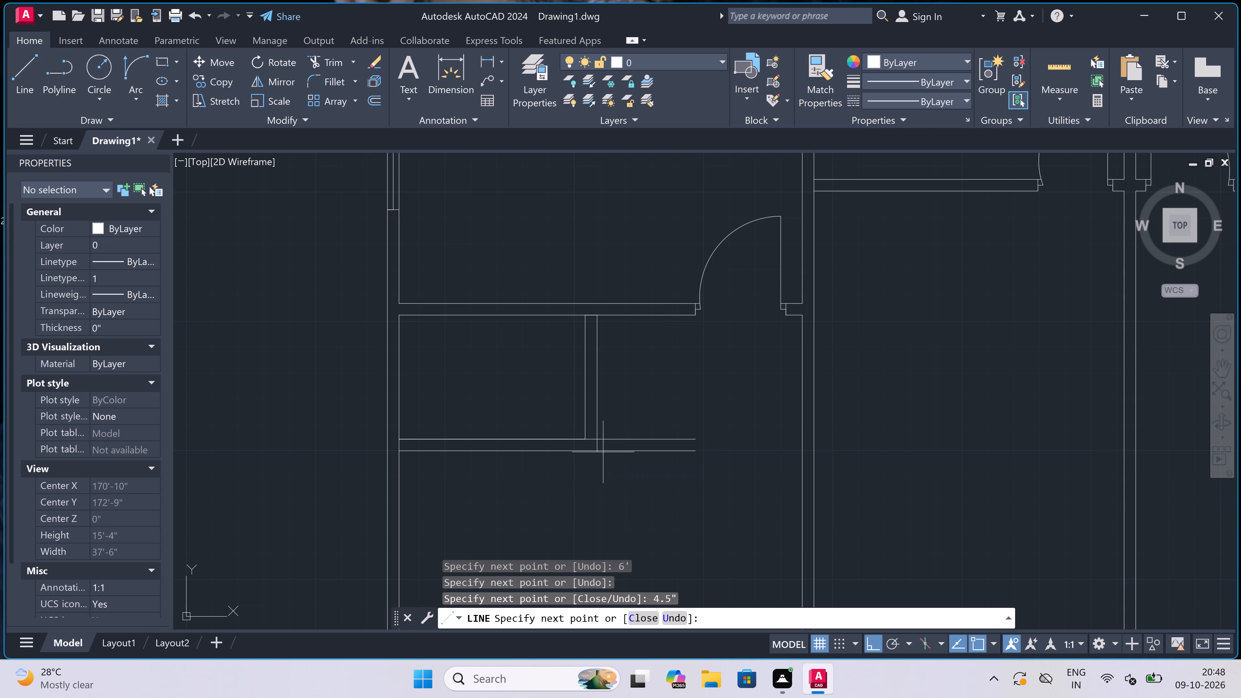
left_click(597, 455)
key("Escape")
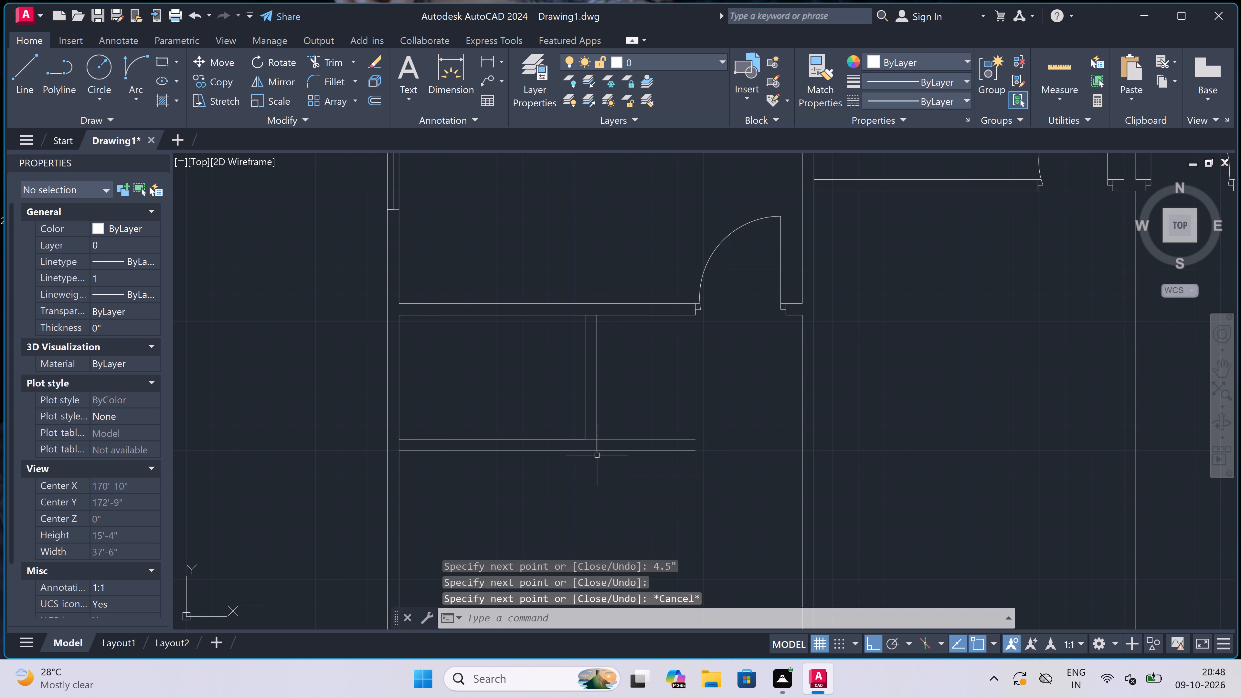
Trim the wall lines extending past the new partition and the faces crossing its upper and lower junctions.
key("t")
key("r")
key("space")
double_click(631, 411)
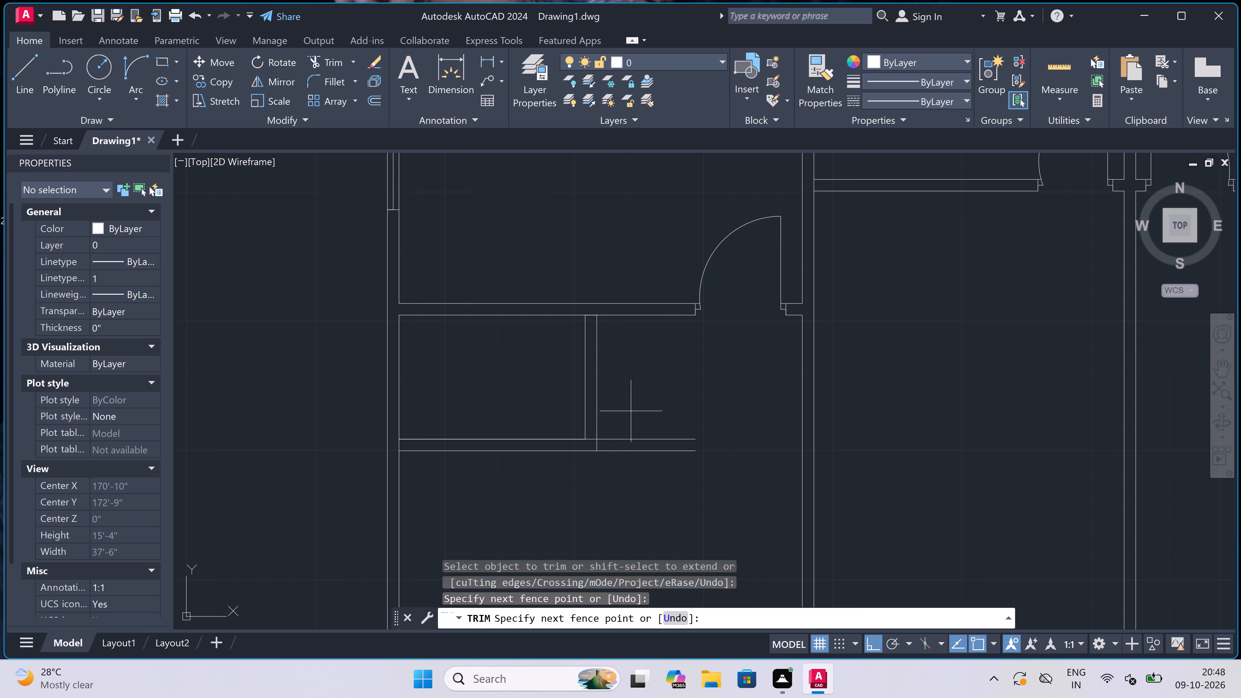
left_click(630, 465)
scroll(593, 442, "up", 2)
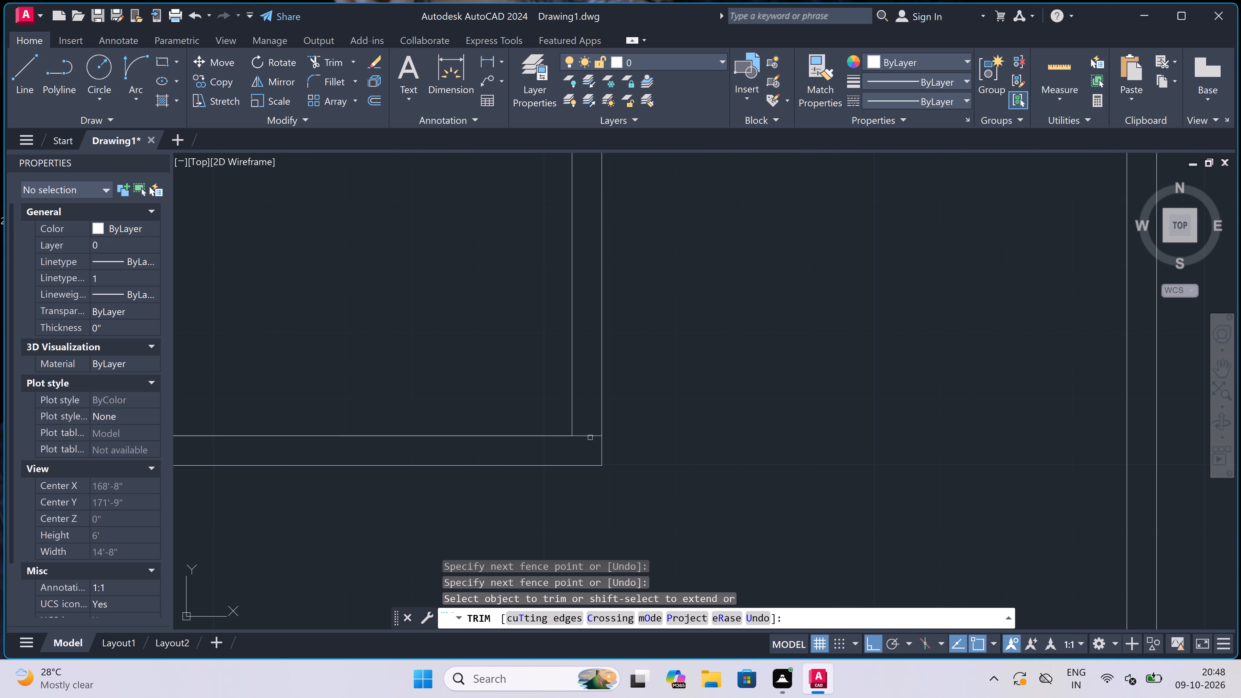
left_click(582, 422)
left_click(582, 448)
scroll(582, 447, "down", 3)
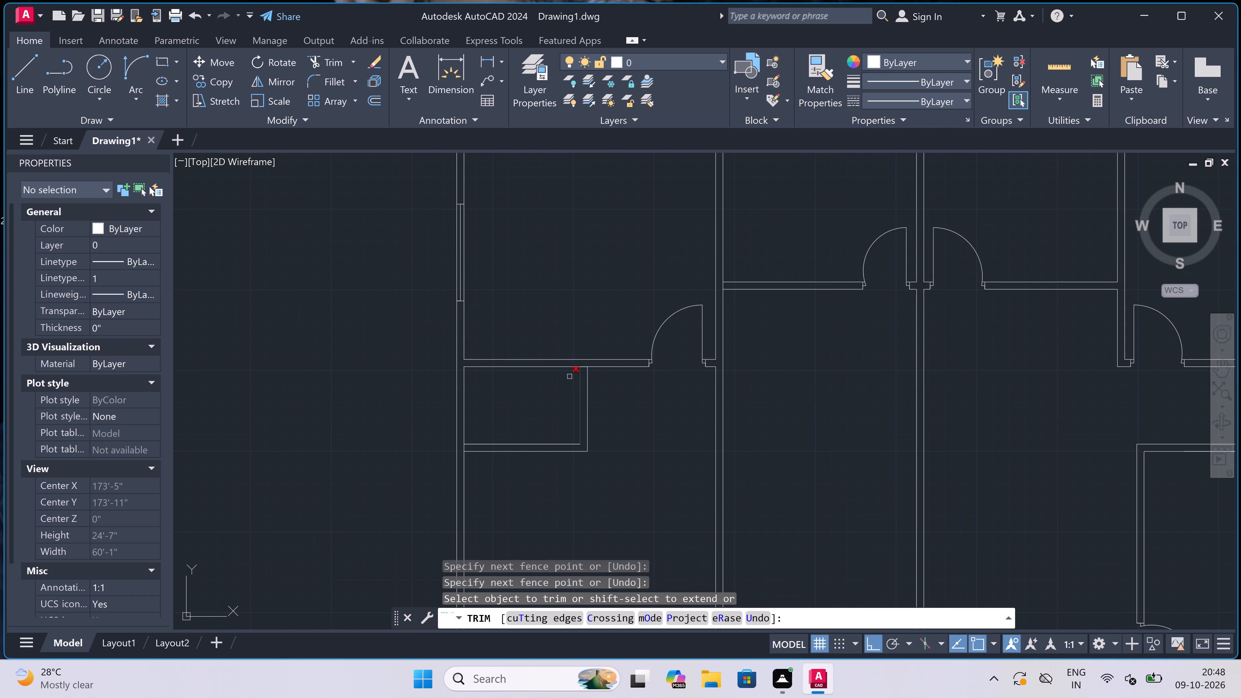
scroll(580, 362, "up", 3)
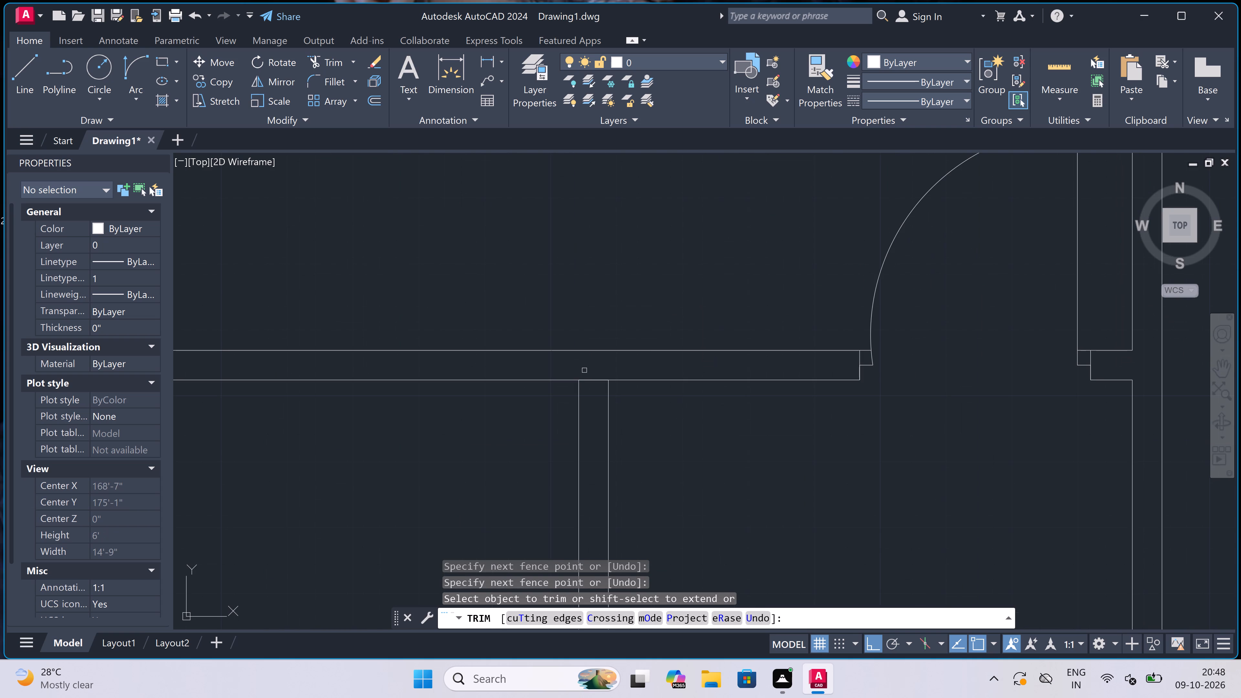
left_click(585, 370)
left_click(594, 418)
key("Escape")
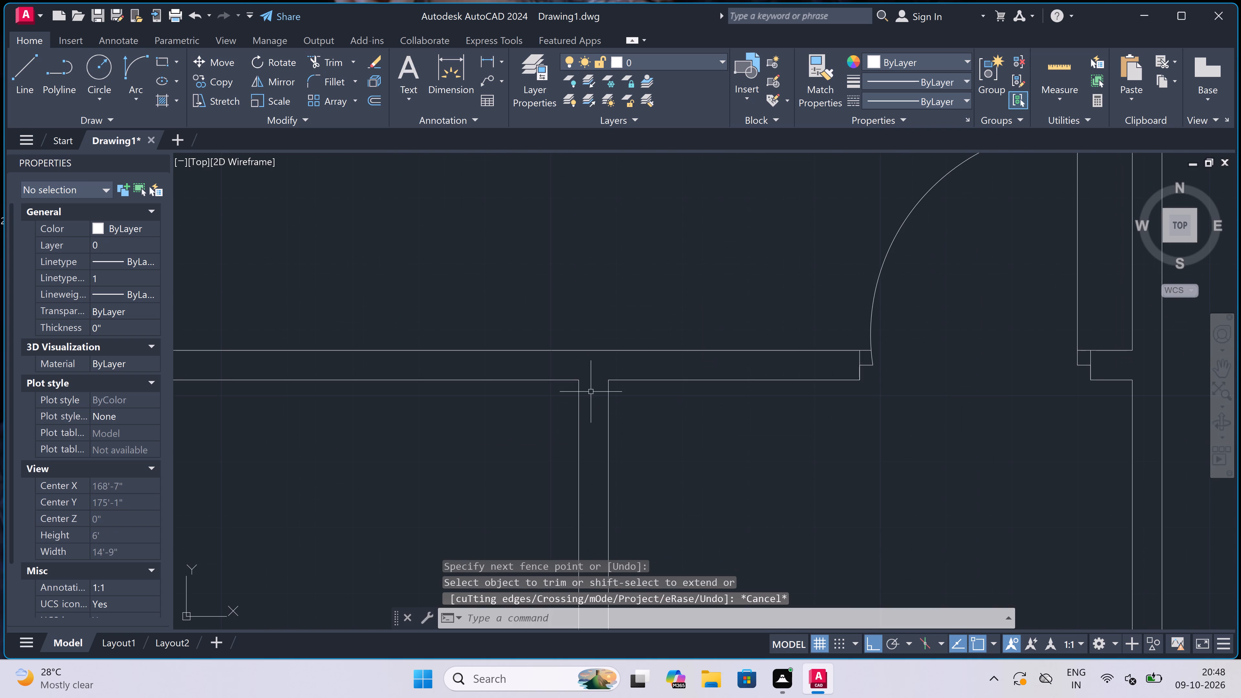
Draw the inner faces of a 12' by 12' room below the west compartment, ending at the outer wall.
scroll(553, 354, "down", 3)
key("l")
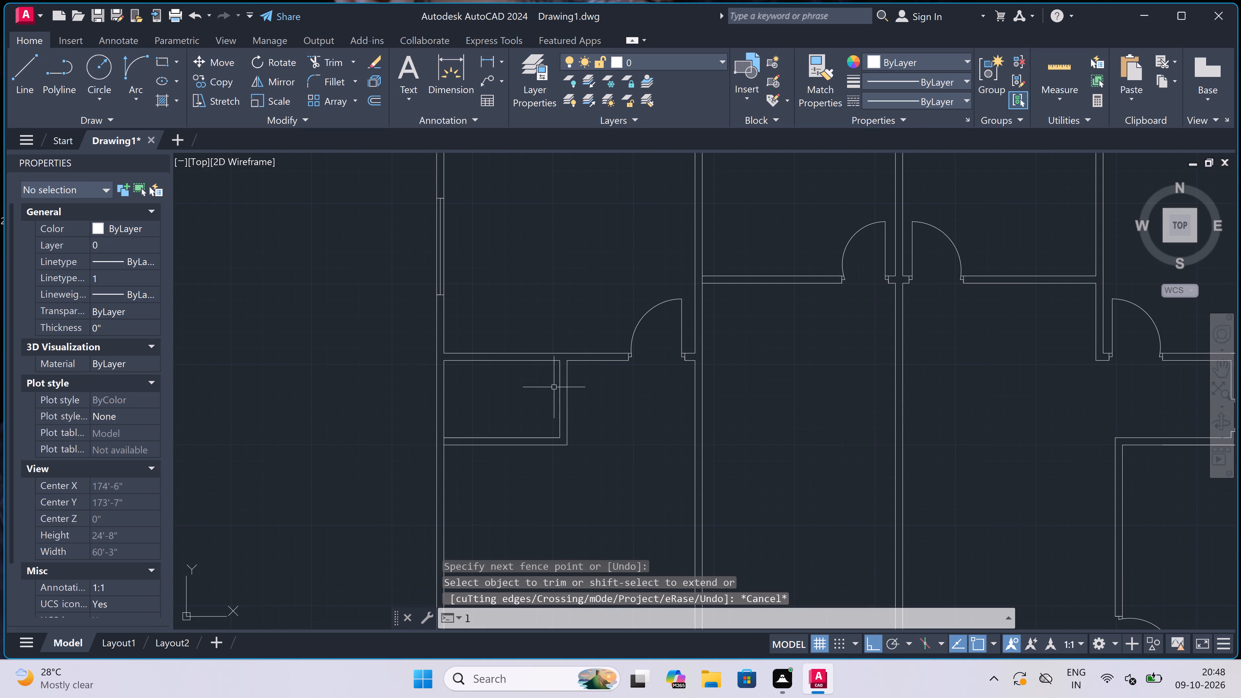
key("space")
scroll(483, 455, "up", 2)
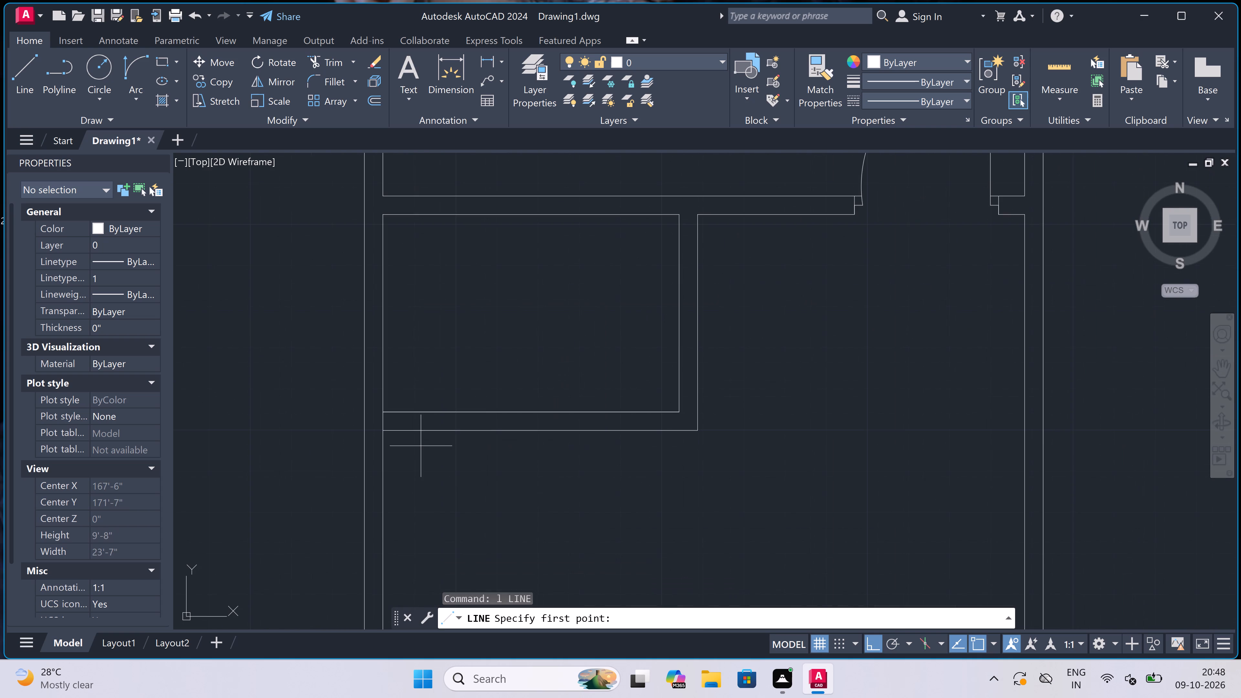
left_click(385, 429)
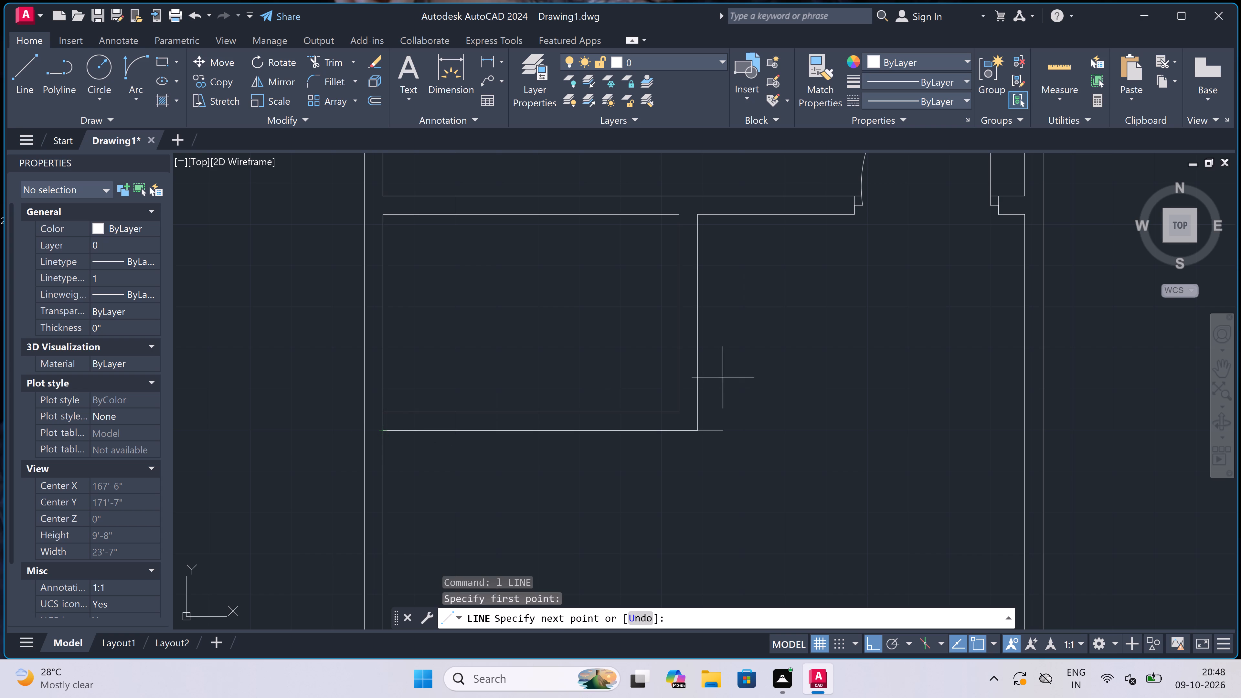
type("12'")
key("space")
scroll(841, 350, "down", 3)
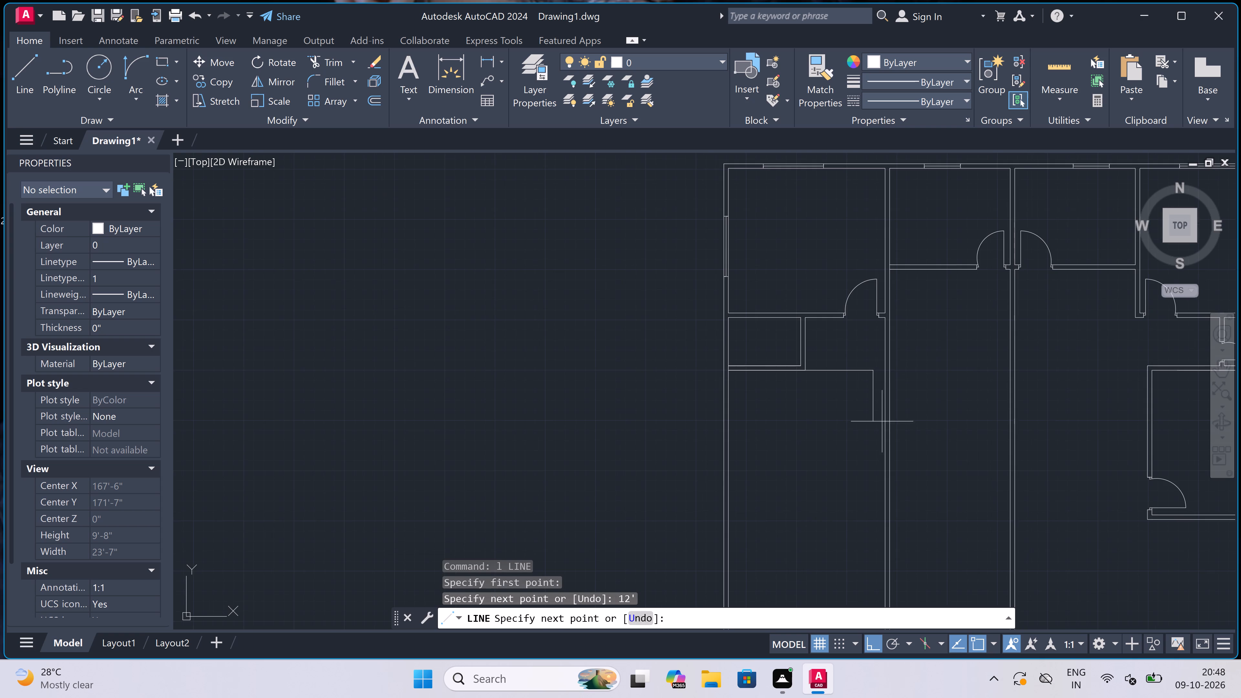
scroll(891, 479, "up", 1)
type("12'")
key("space")
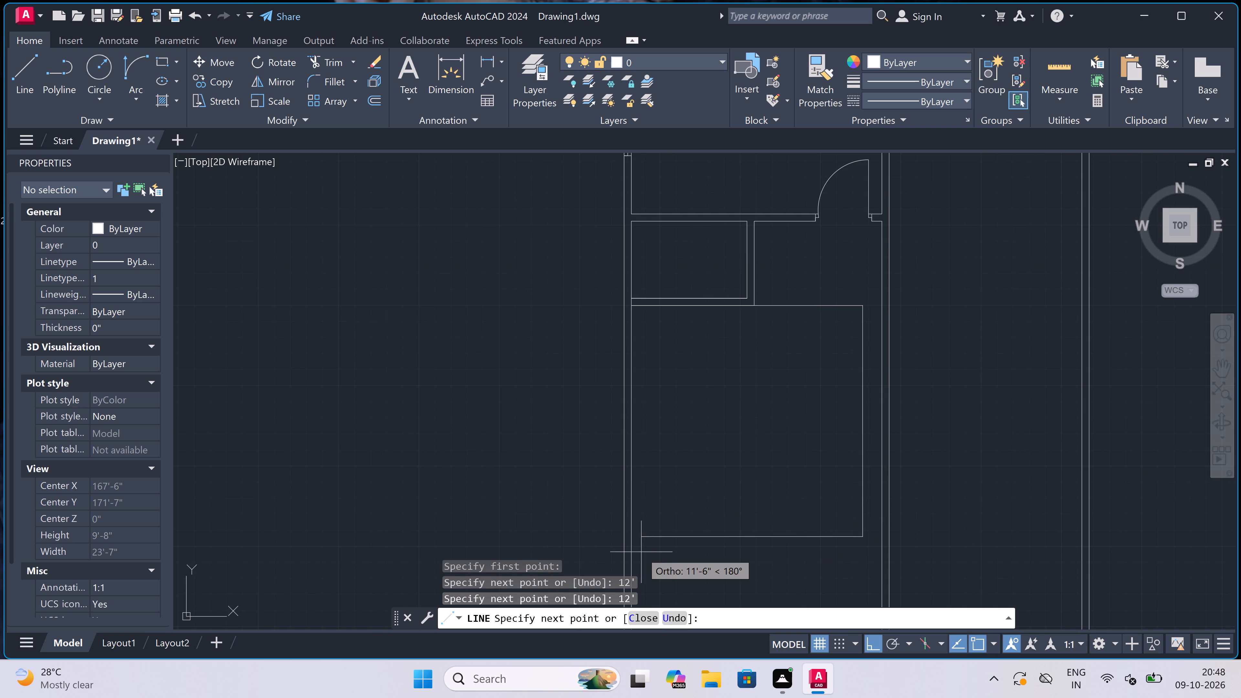
left_click(630, 539)
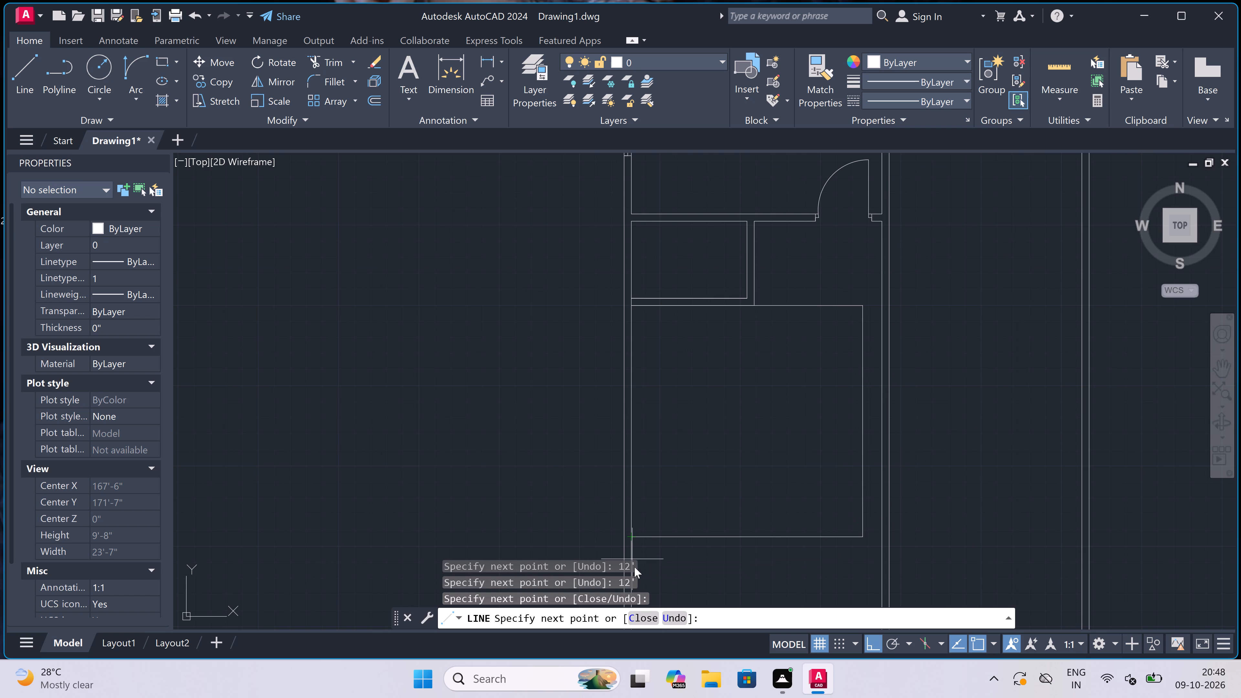
Draw the room's outer wall faces 4.5" outside the inner lines, from the outer wall around to the compartment partition.
type("4.5\"")
key("space")
scroll(874, 551, "up", 3)
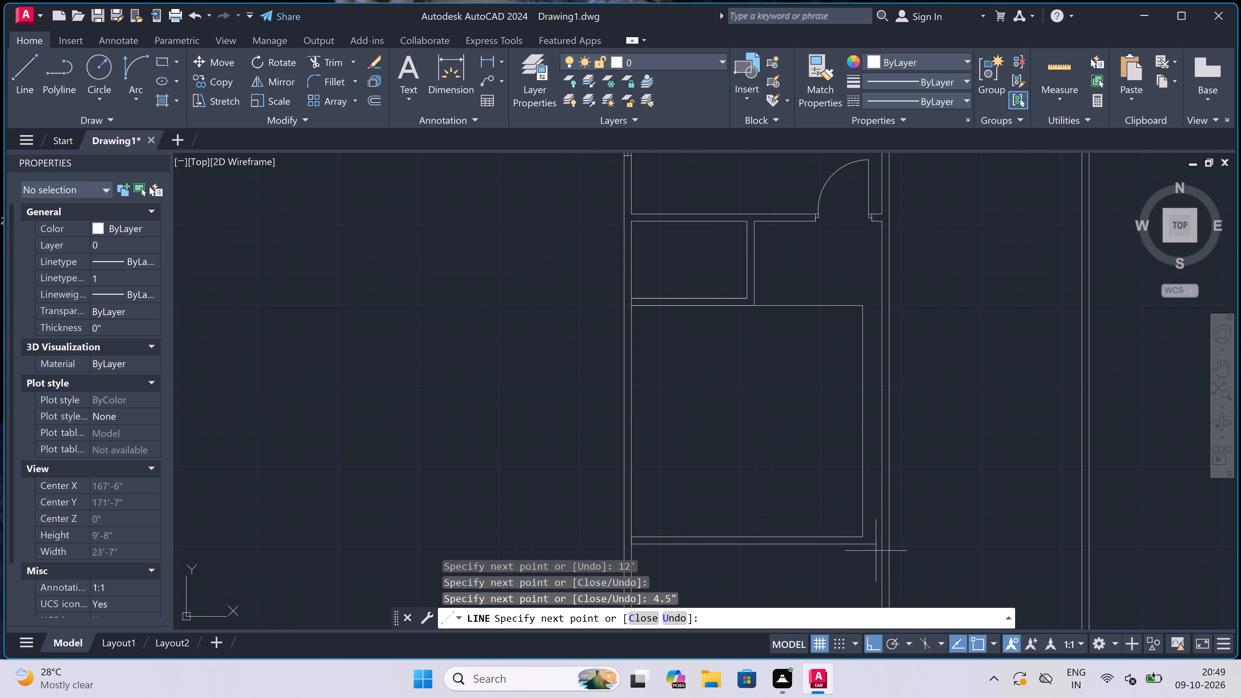
scroll(854, 515, "up", 2)
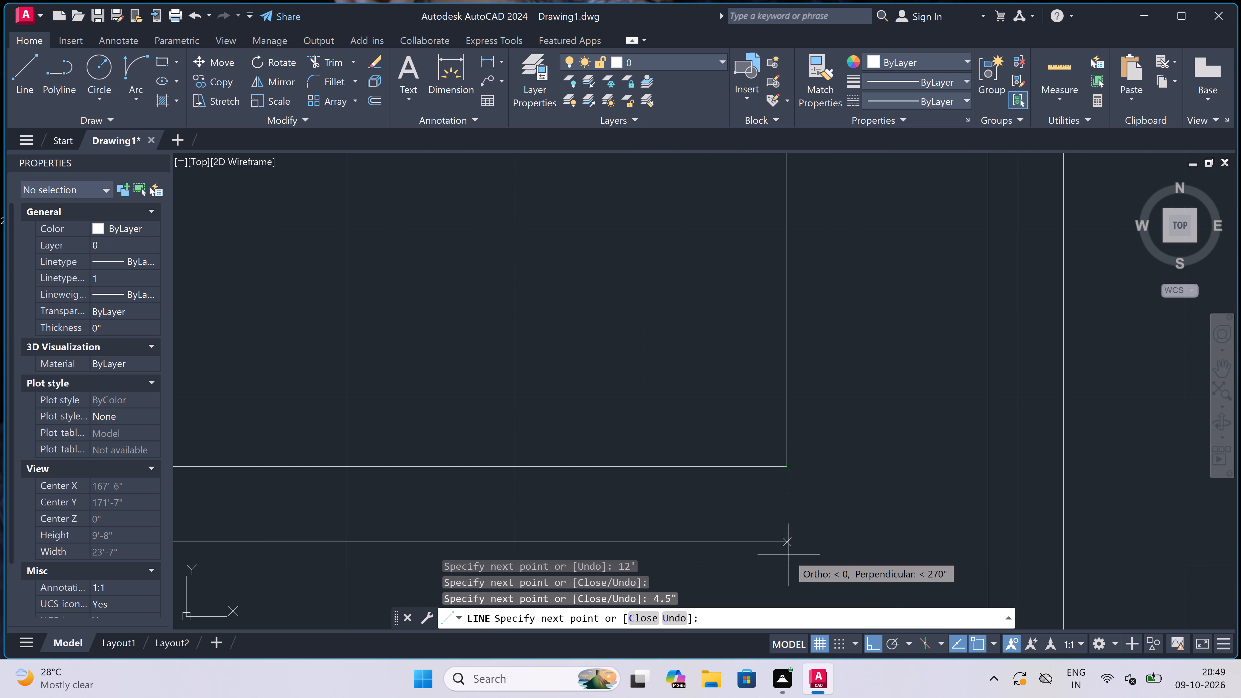
left_click(786, 542)
type("4.5\"")
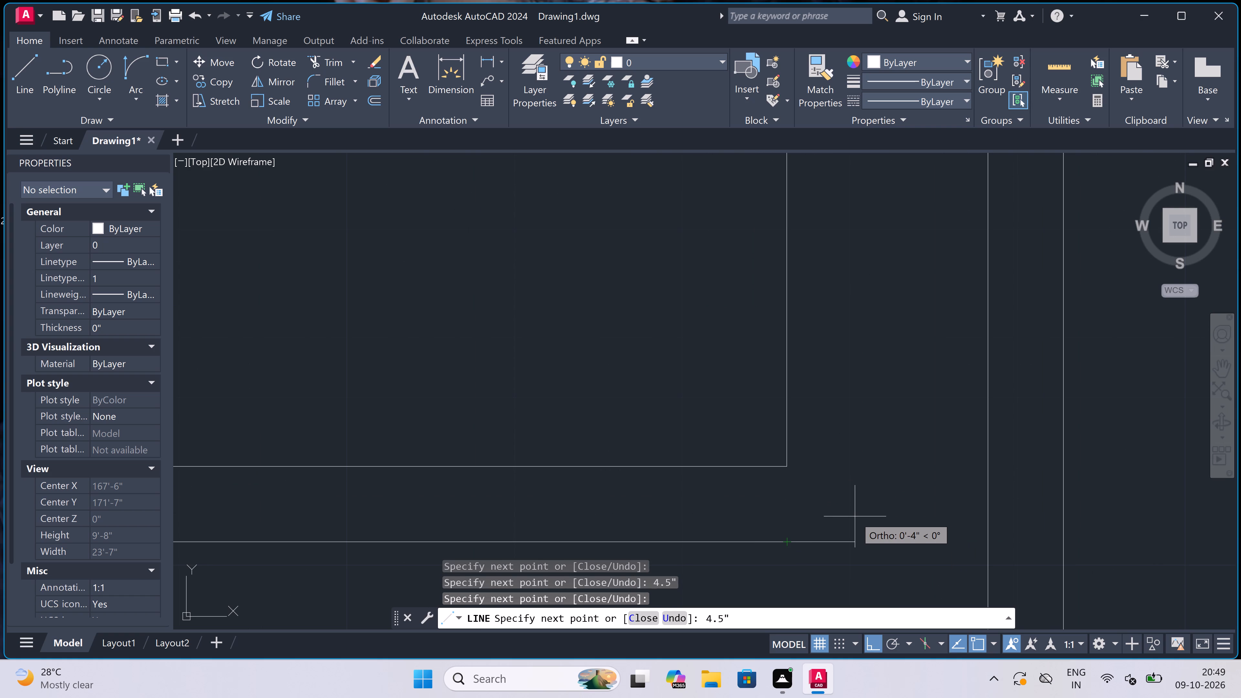
key("space")
scroll(853, 516, "down", 4)
scroll(853, 490, "down", 4)
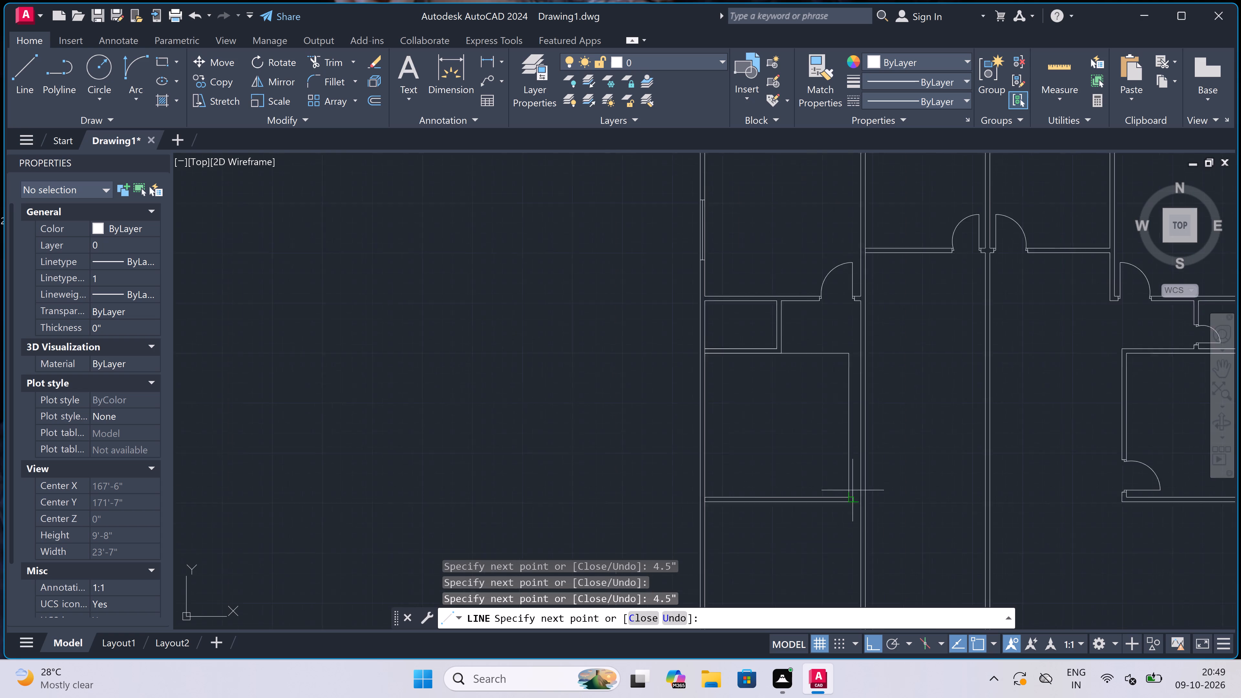
scroll(870, 397, "up", 2)
scroll(821, 388, "up", 3)
scroll(847, 480, "up", 1)
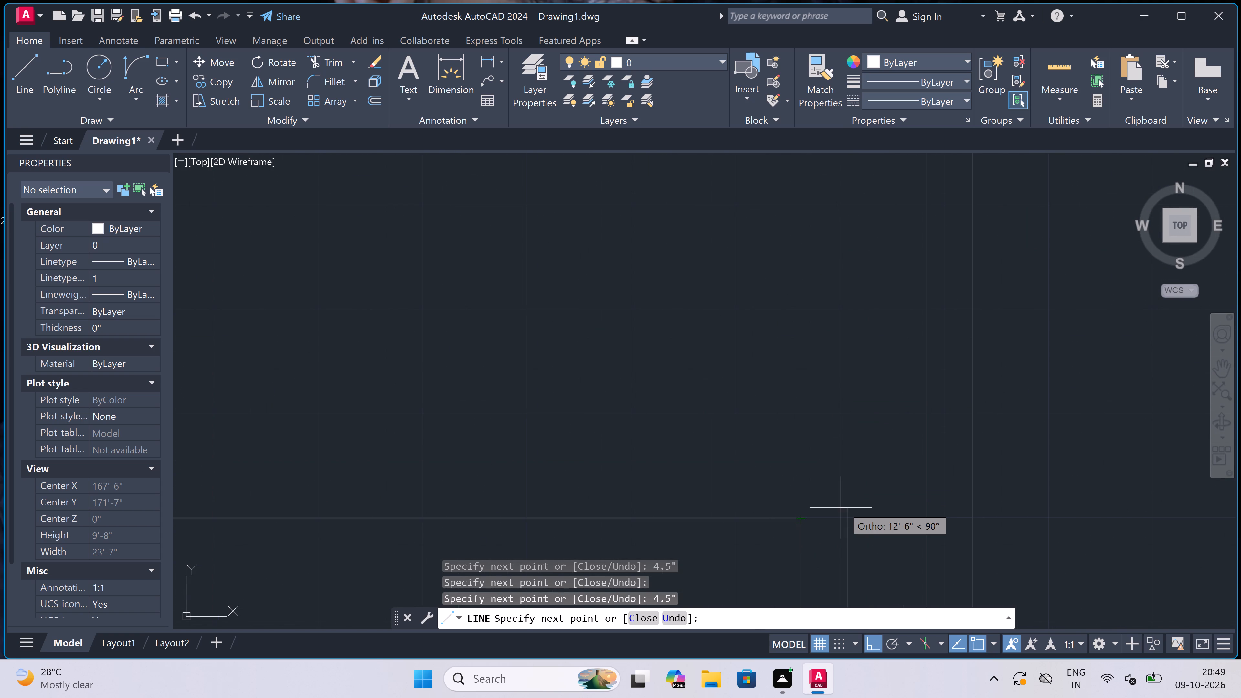
left_click(848, 516)
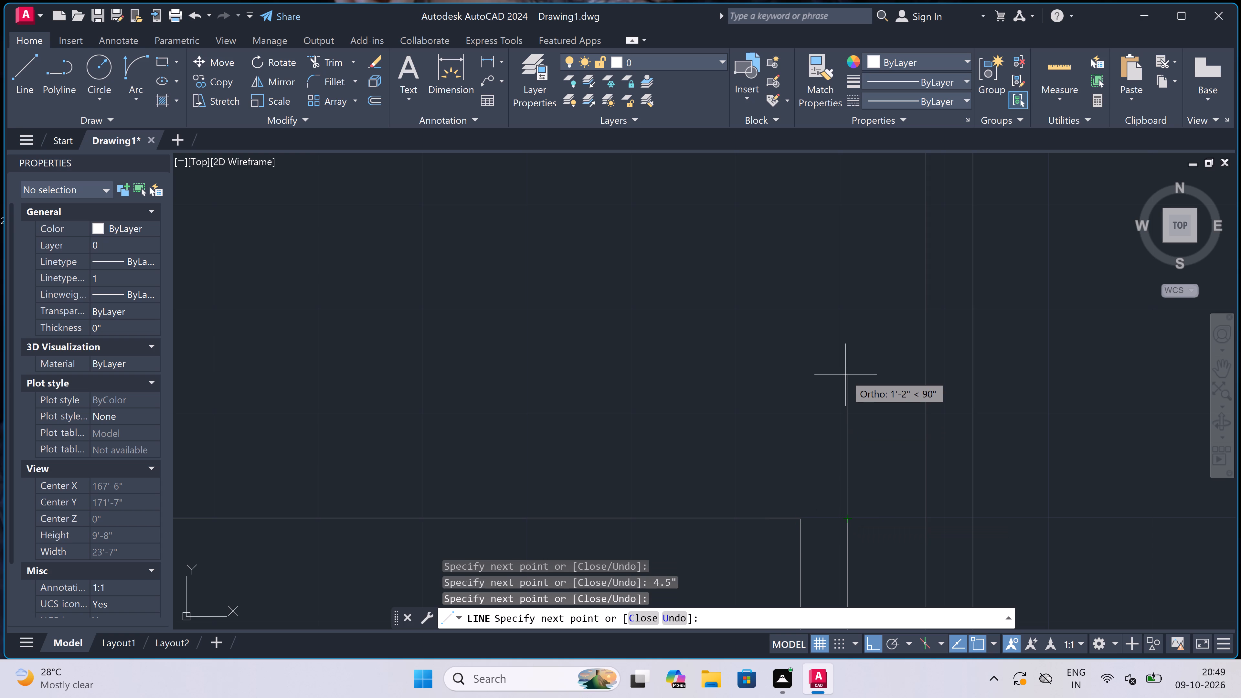
type("4.5\"")
key("space")
scroll(845, 375, "down", 1)
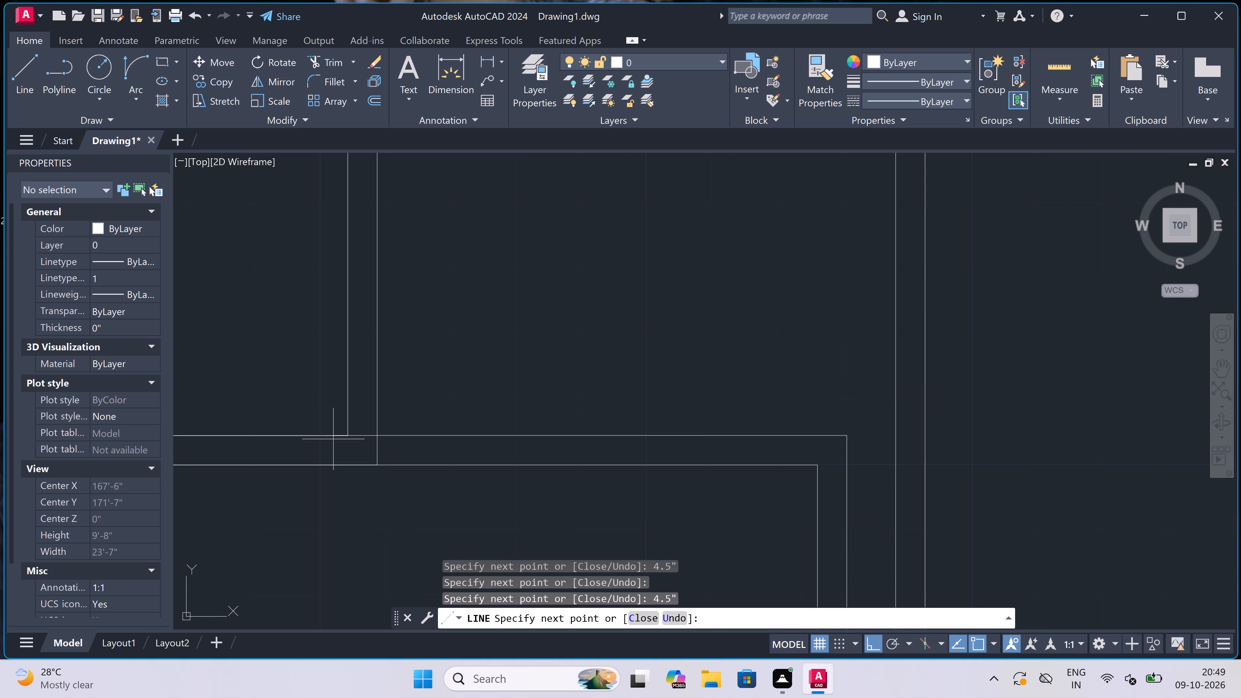
left_click(371, 436)
key("Escape")
Trim the leftover line across the wall junction where the compartment partition meets the 12' room's upper wall.
type("tr")
key("space")
scroll(395, 458, "up", 1)
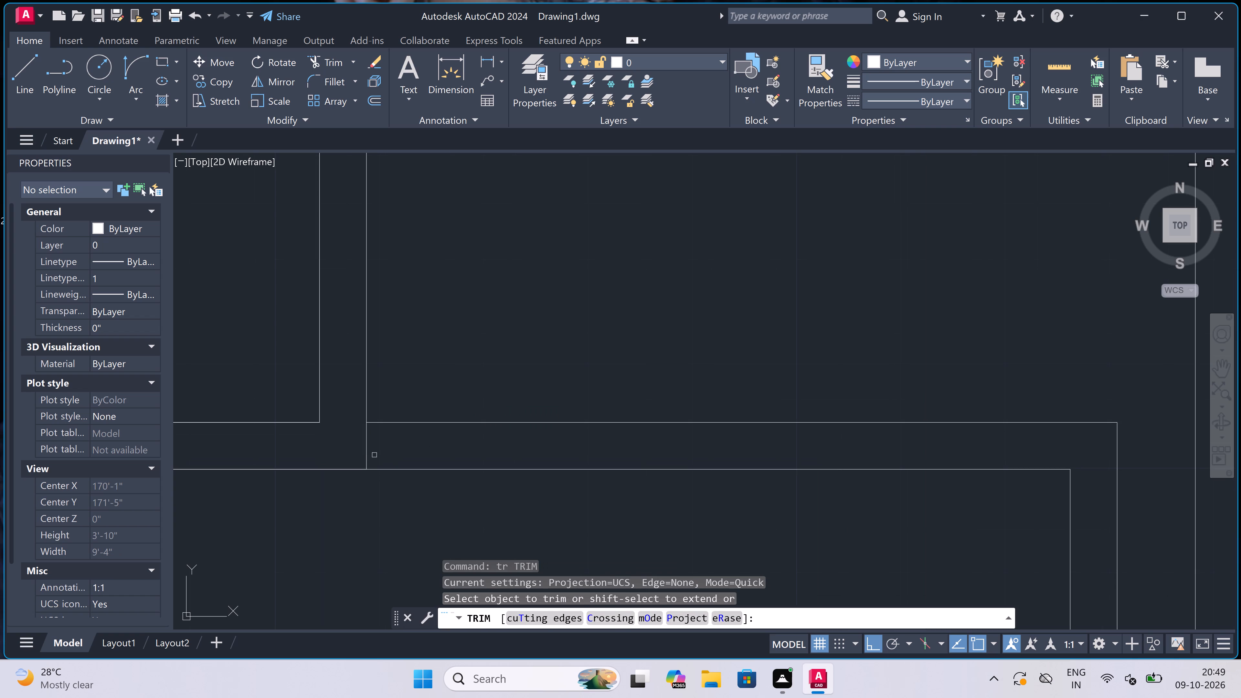
left_click(340, 452)
left_click(386, 438)
scroll(386, 437, "down", 6)
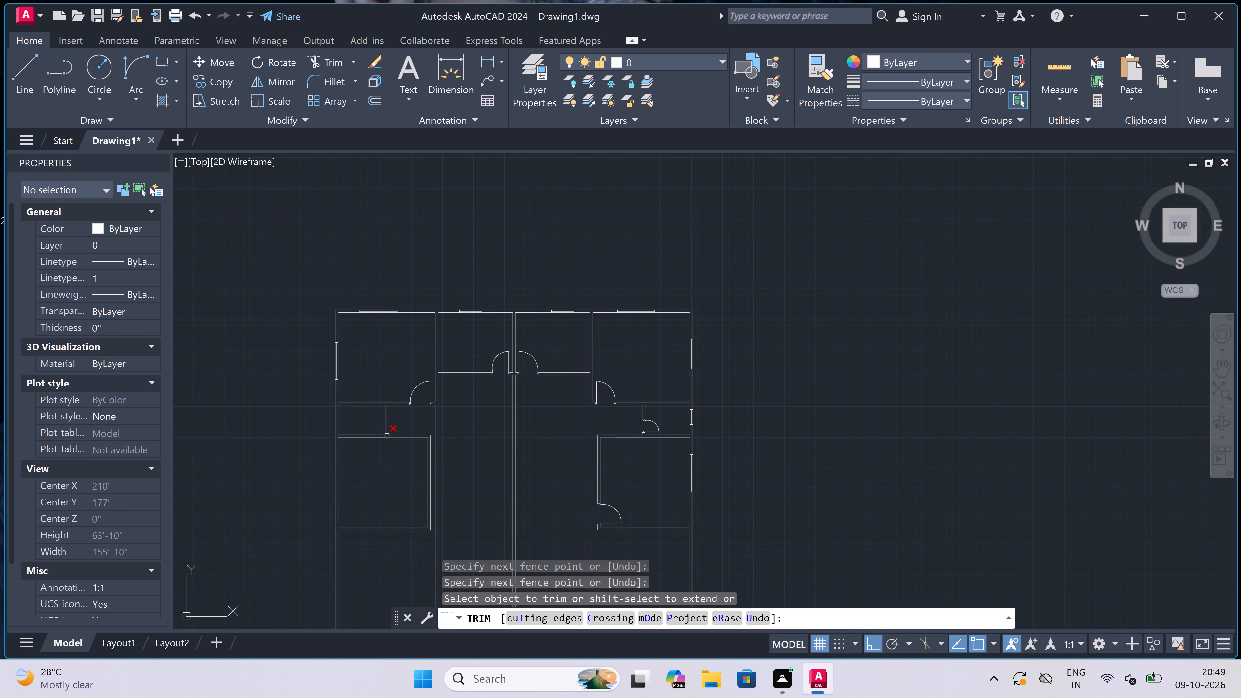
key("Escape")
Draw the lower door jamb across the west compartment's partition, with a 2" stop from its midpoint and a 2' leaf into the compartment.
scroll(377, 409, "up", 2)
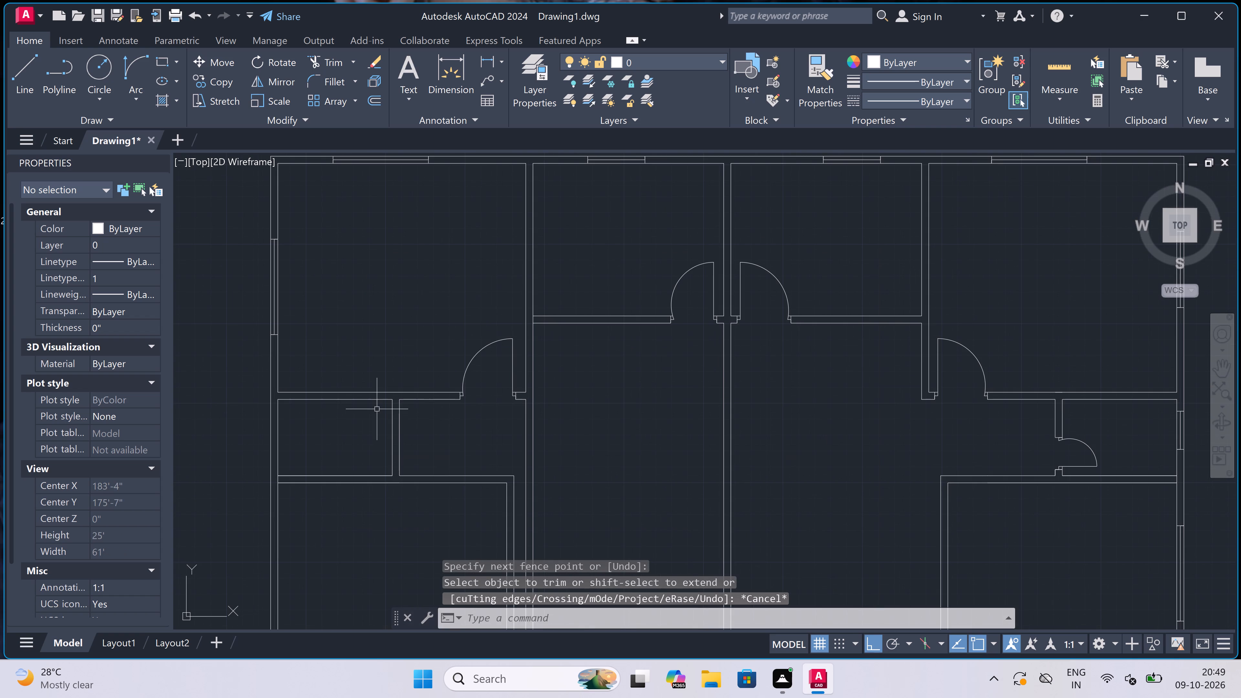
key("l")
key("space")
scroll(418, 443, "up", 2)
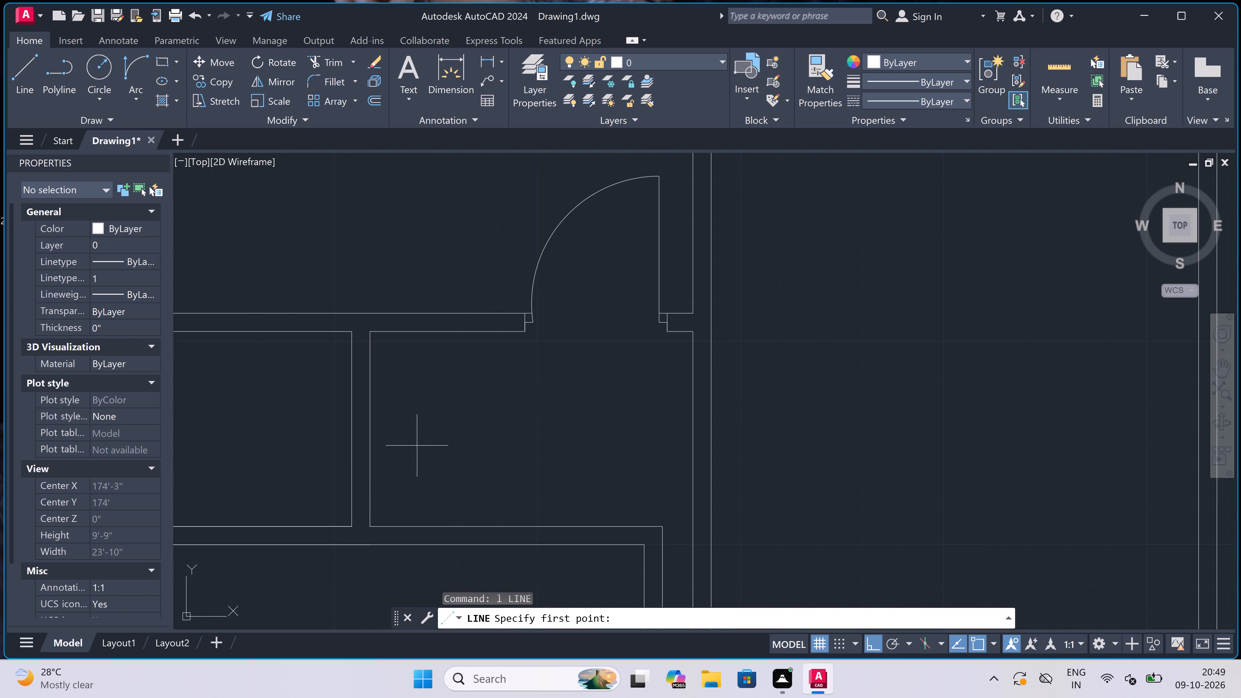
left_click(370, 509)
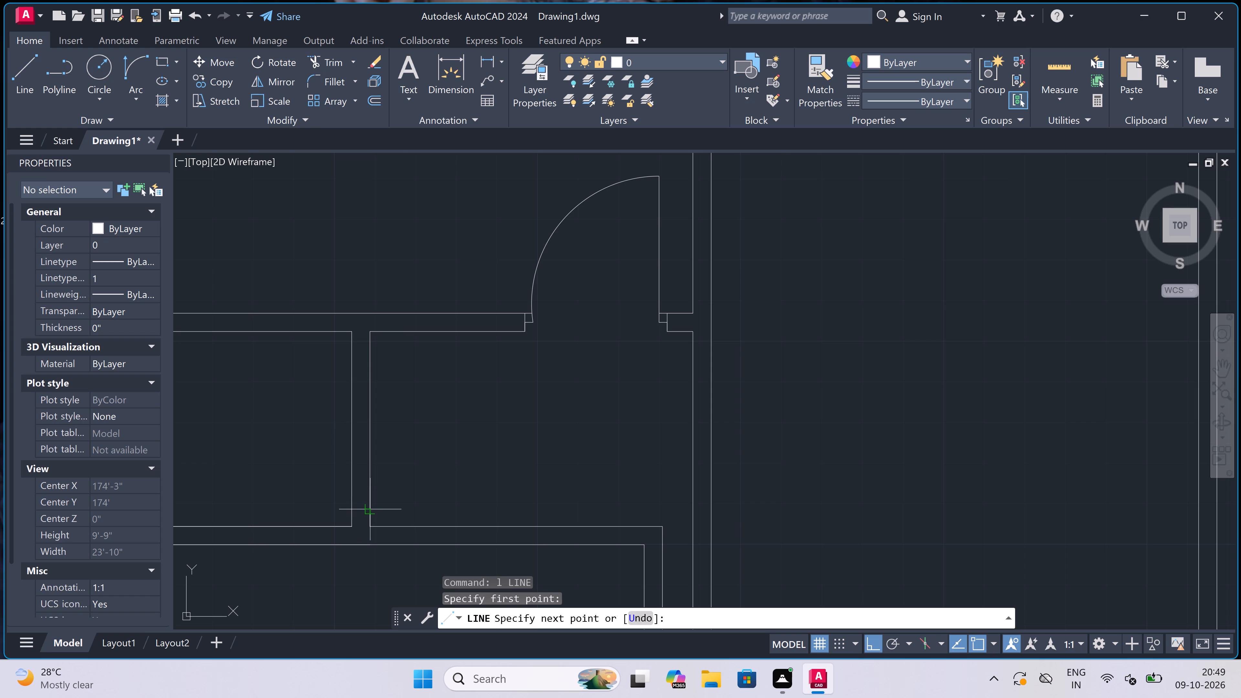
left_click(357, 509)
left_click(357, 509)
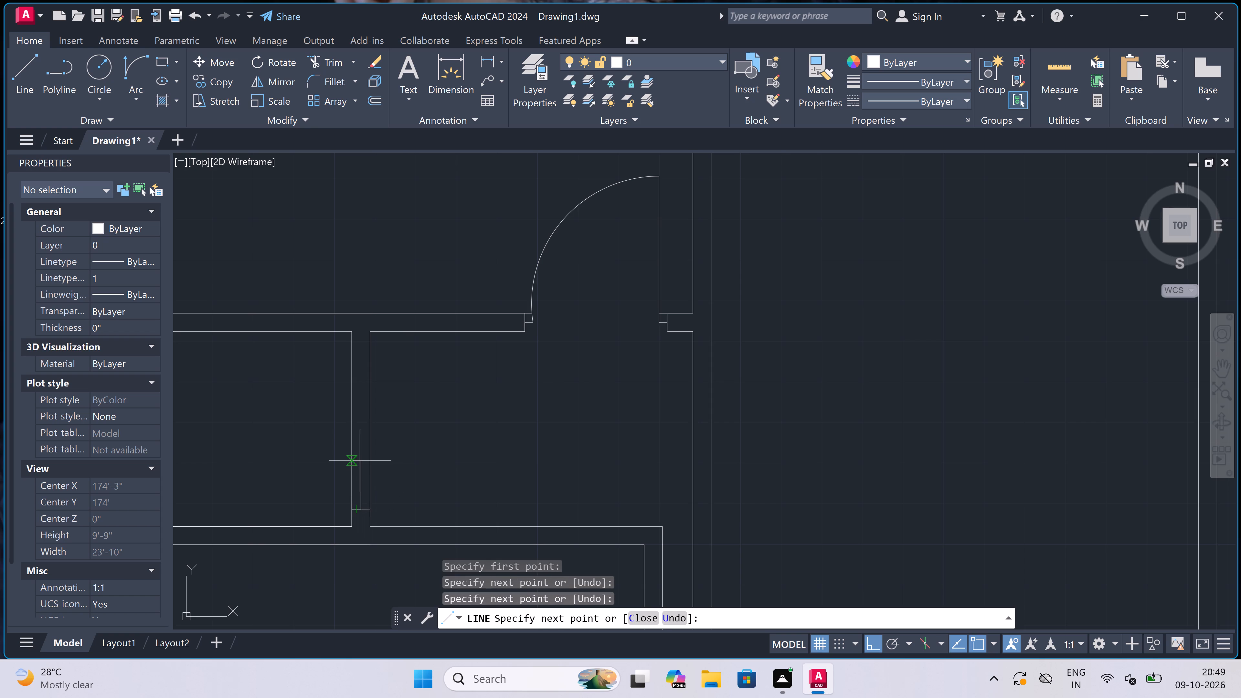
type("2\"")
key("space")
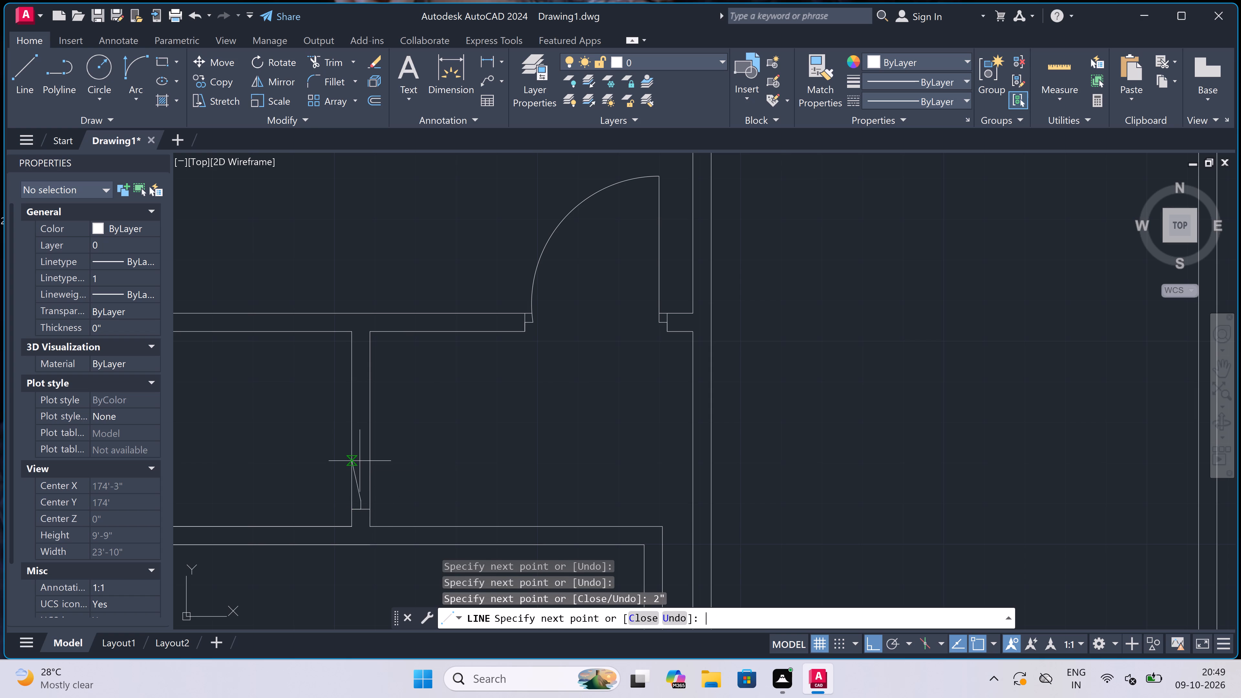
type("2'")
key("space")
key("Escape")
Draw the upper jamb line across the compartment partition above the leaf, with a 2" stop down from its midpoint.
key("space")
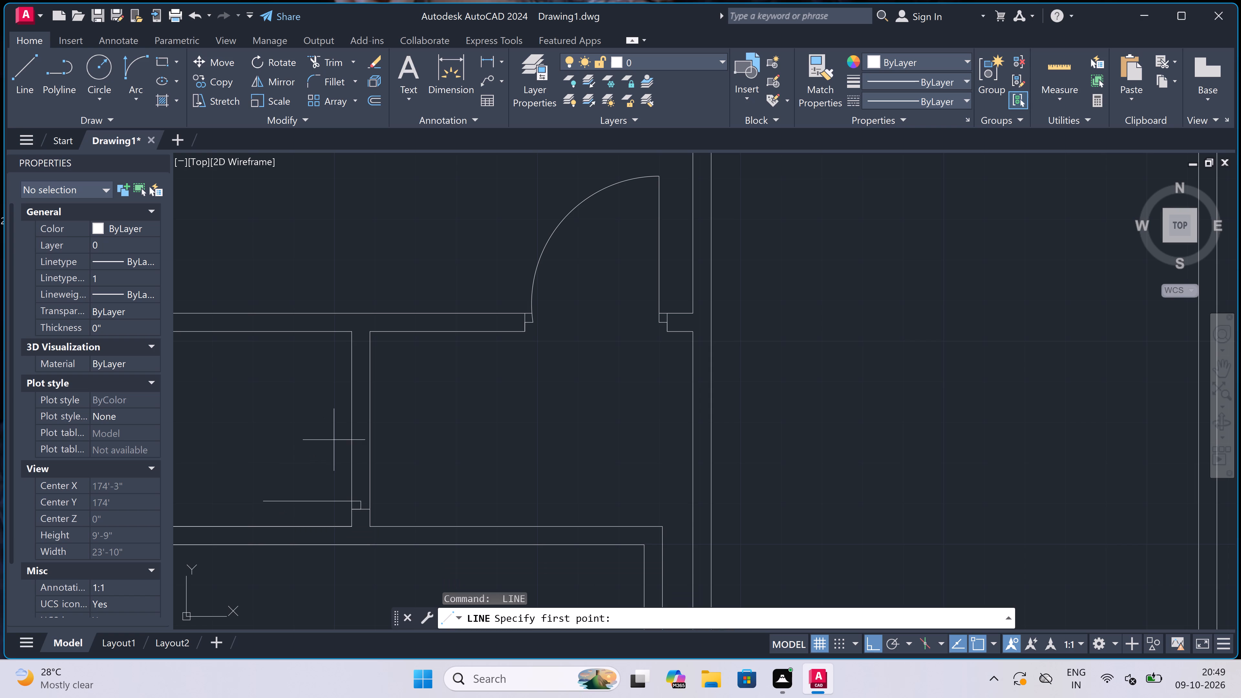
scroll(348, 421, "up", 1)
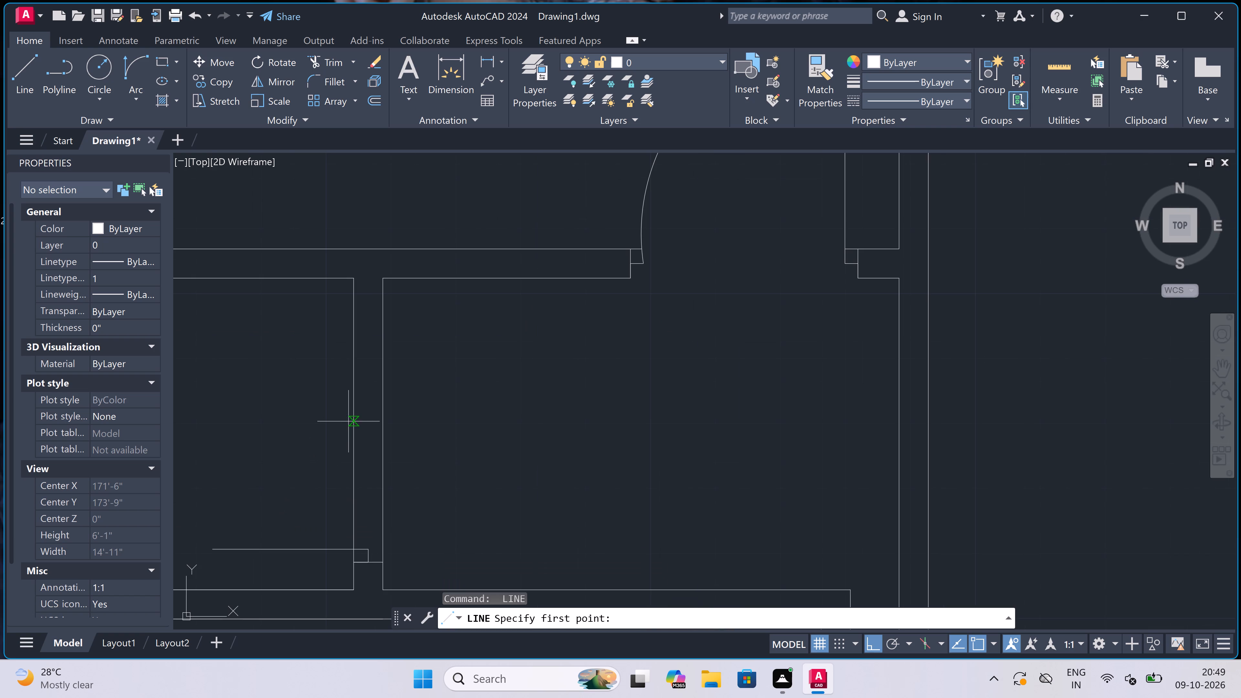
left_click(349, 421)
left_click(386, 424)
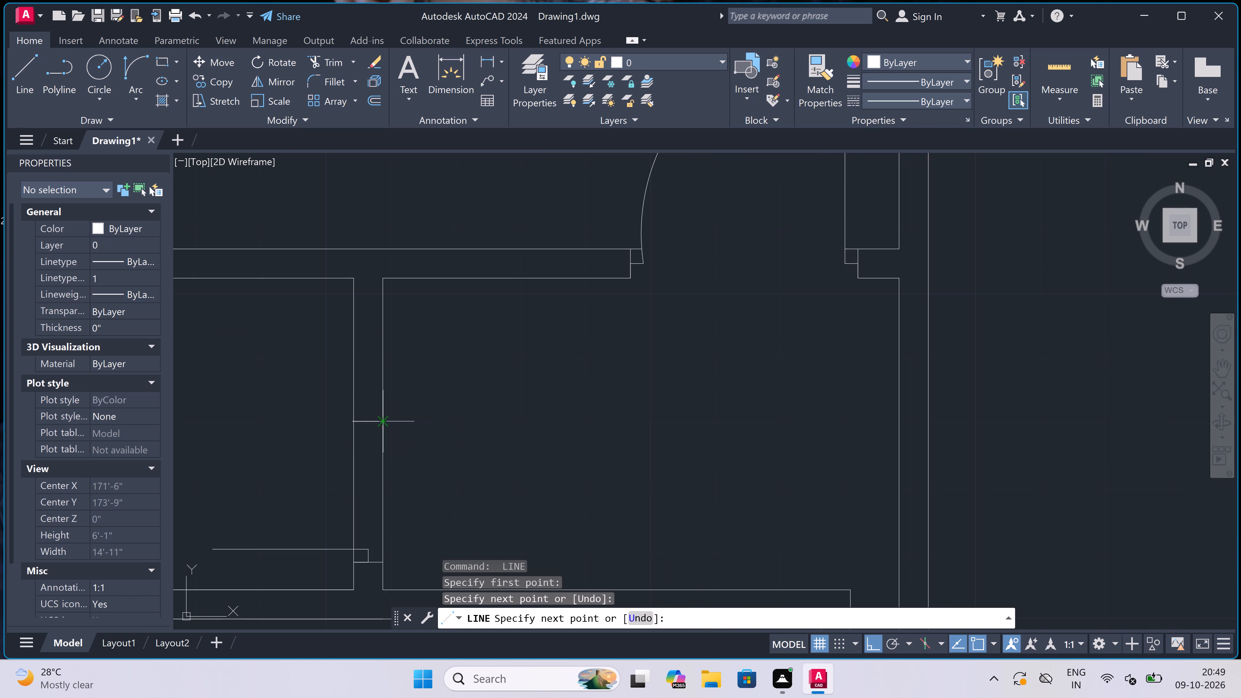
left_click(367, 422)
type("2\"")
key("space")
key("Escape")
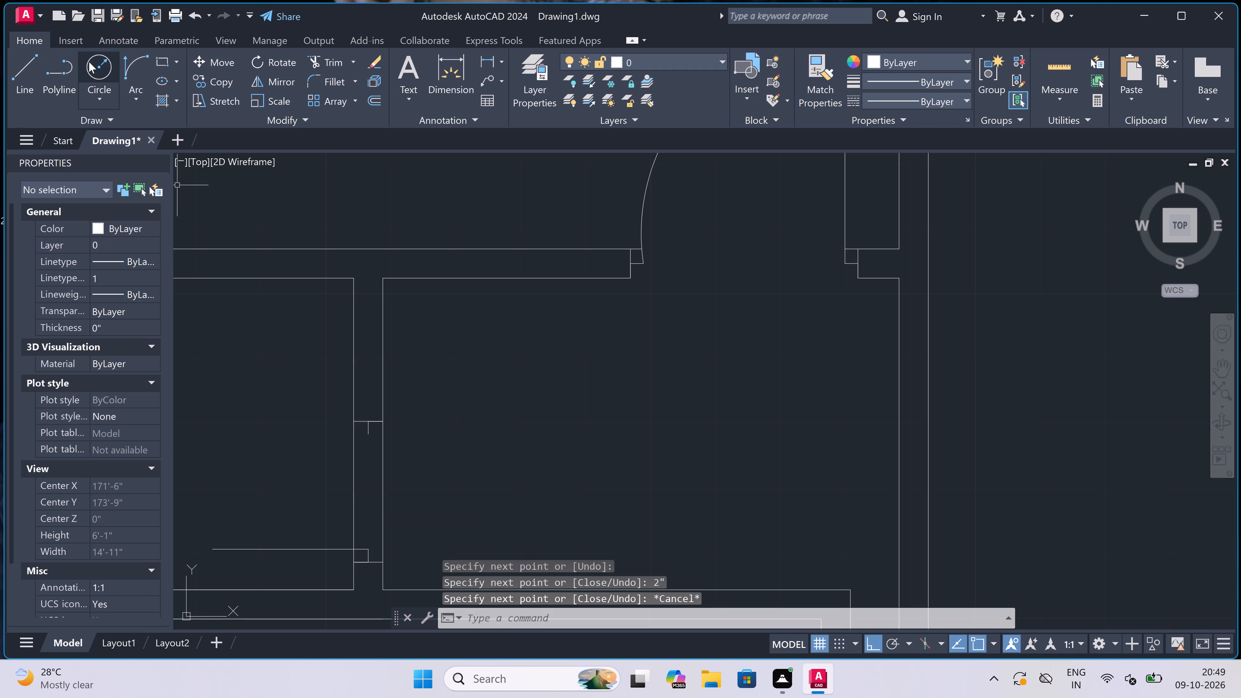
Draw the compartment door's swing arc from the leaf's free end to the end of the upper stop.
left_click(136, 62)
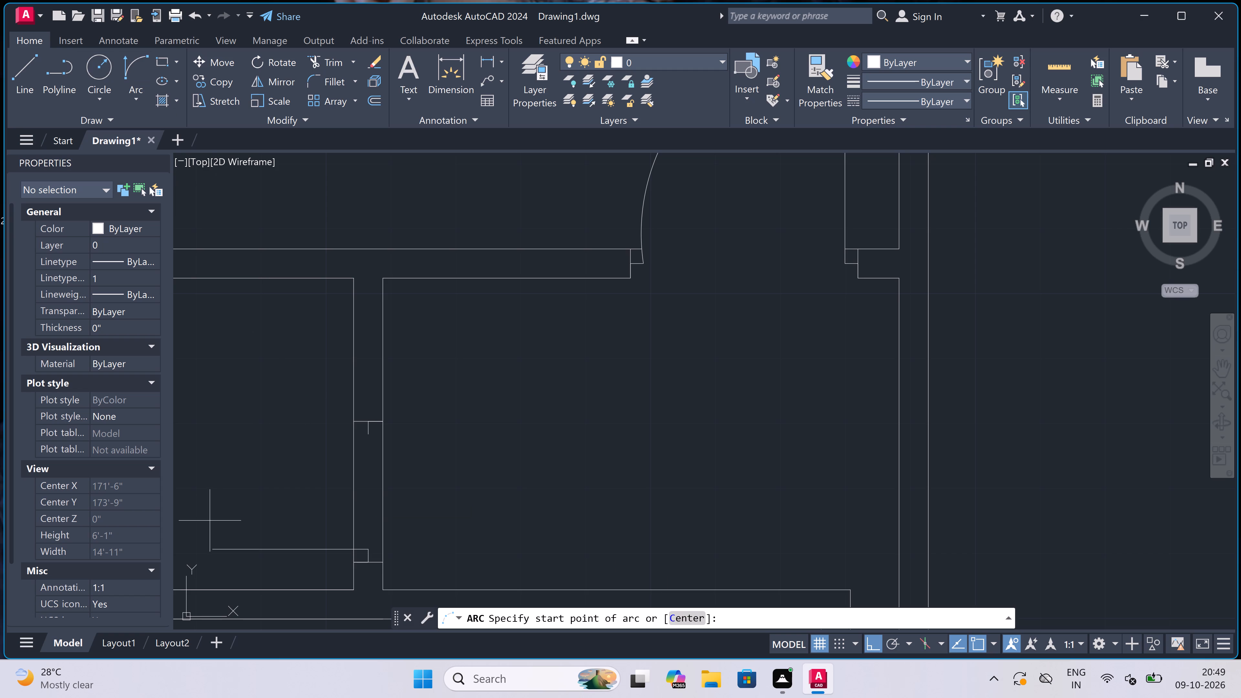
left_click(213, 547)
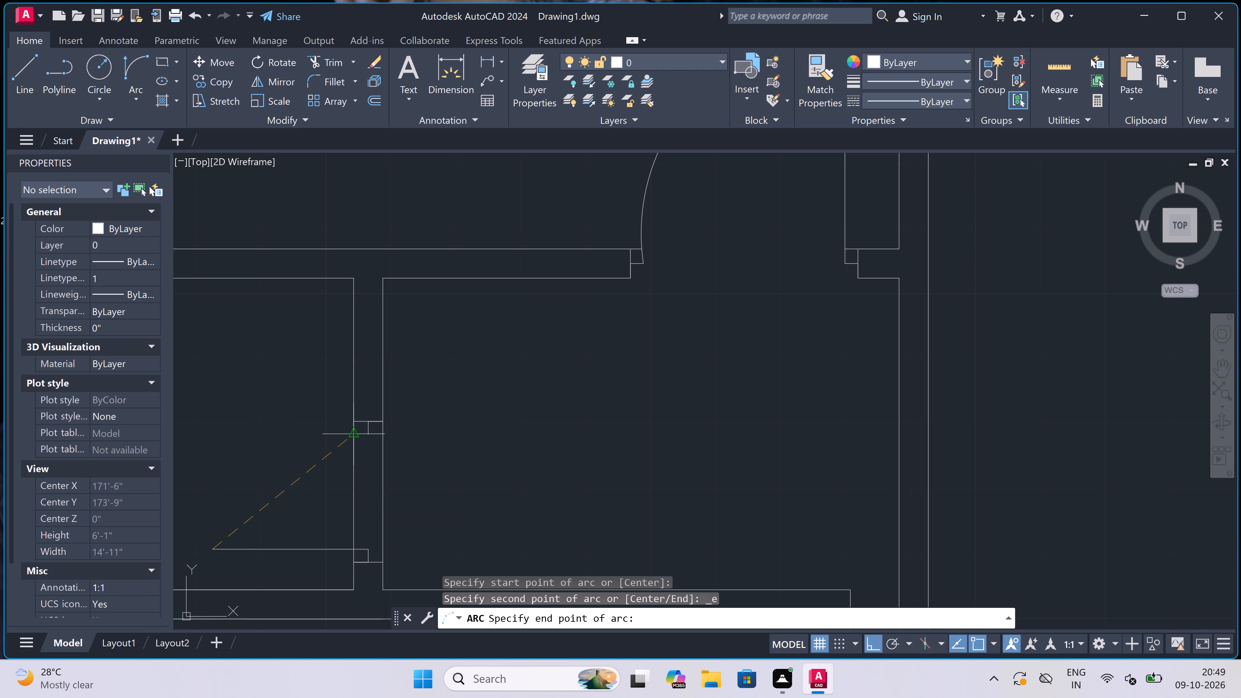
left_click(366, 432)
left_click(322, 384)
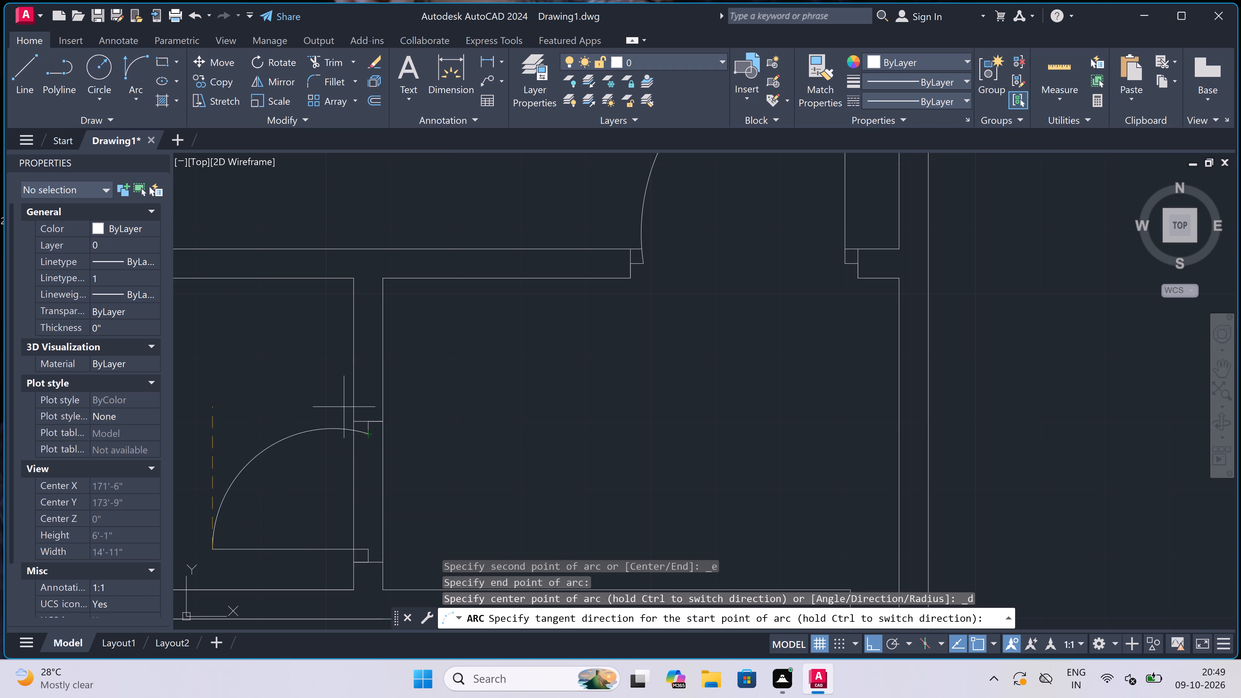
Trim both partition faces between the jambs to open the compartment doorway.
type("tr")
key("space")
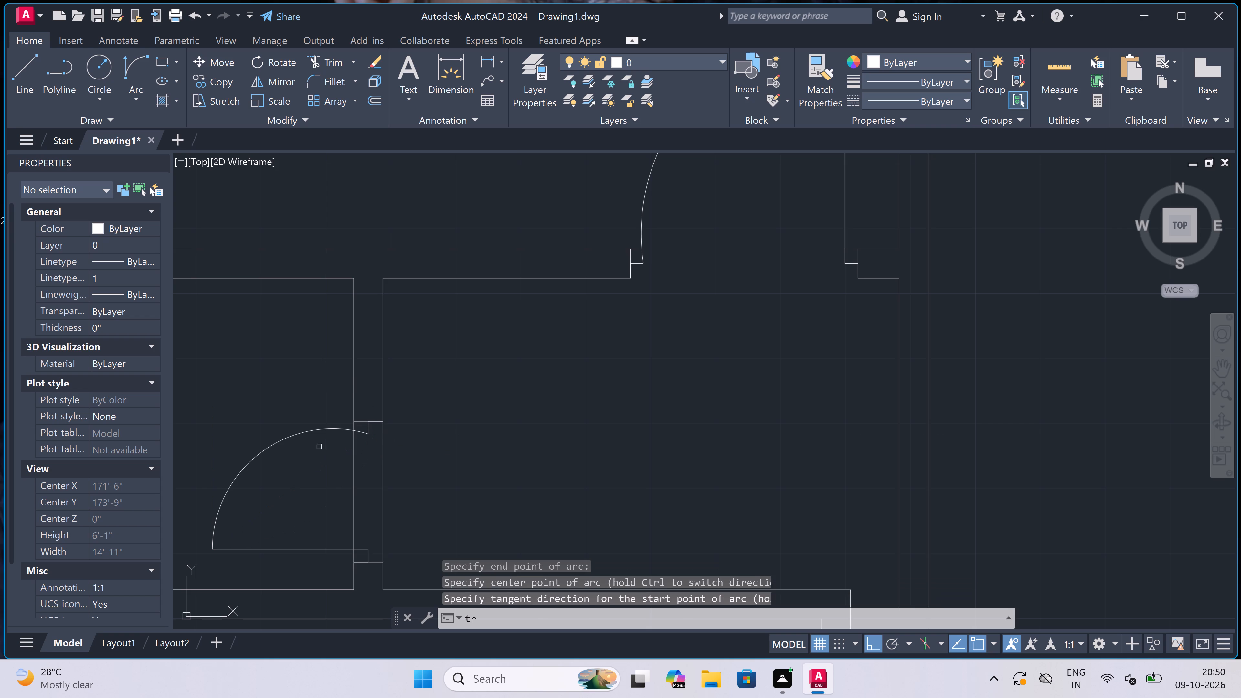
left_click(324, 464)
left_click(438, 443)
scroll(382, 337, "down", 6)
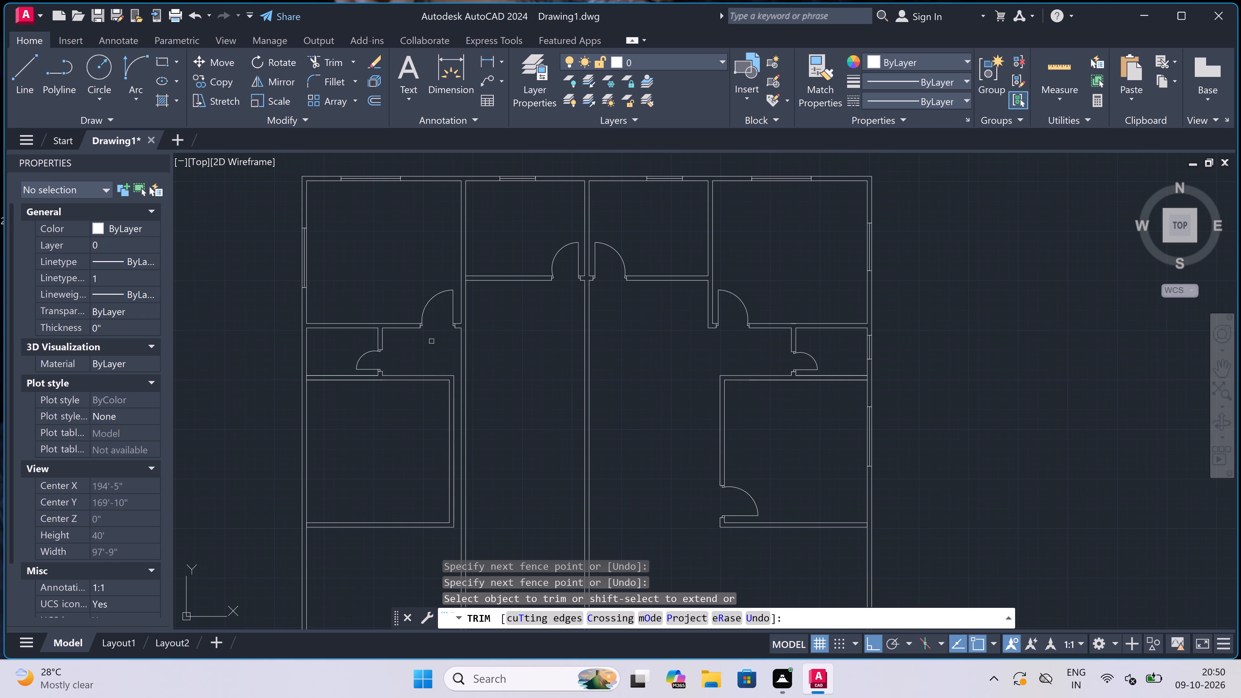
key("Escape")
Extend the short lower wall face beside the upper-left room's door to the far face of the long vertical partition.
scroll(472, 320, "up", 2)
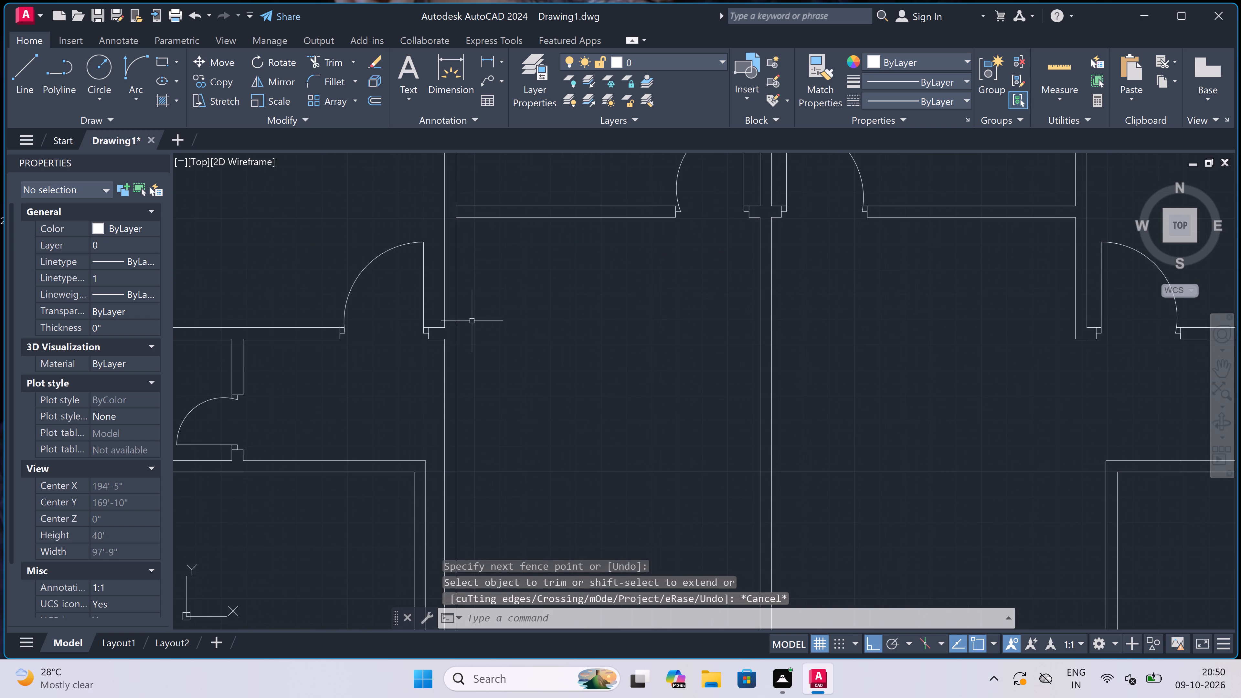
key("e")
key("x")
key("space")
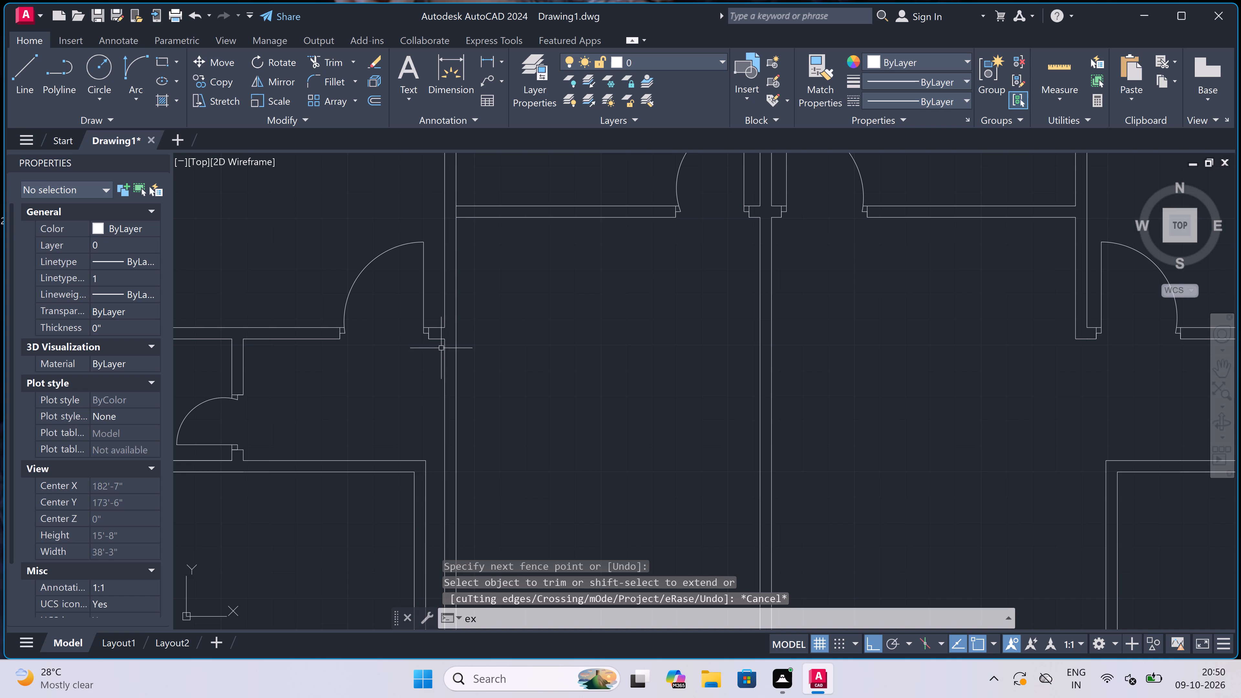
scroll(436, 345, "up", 2)
left_click(440, 330)
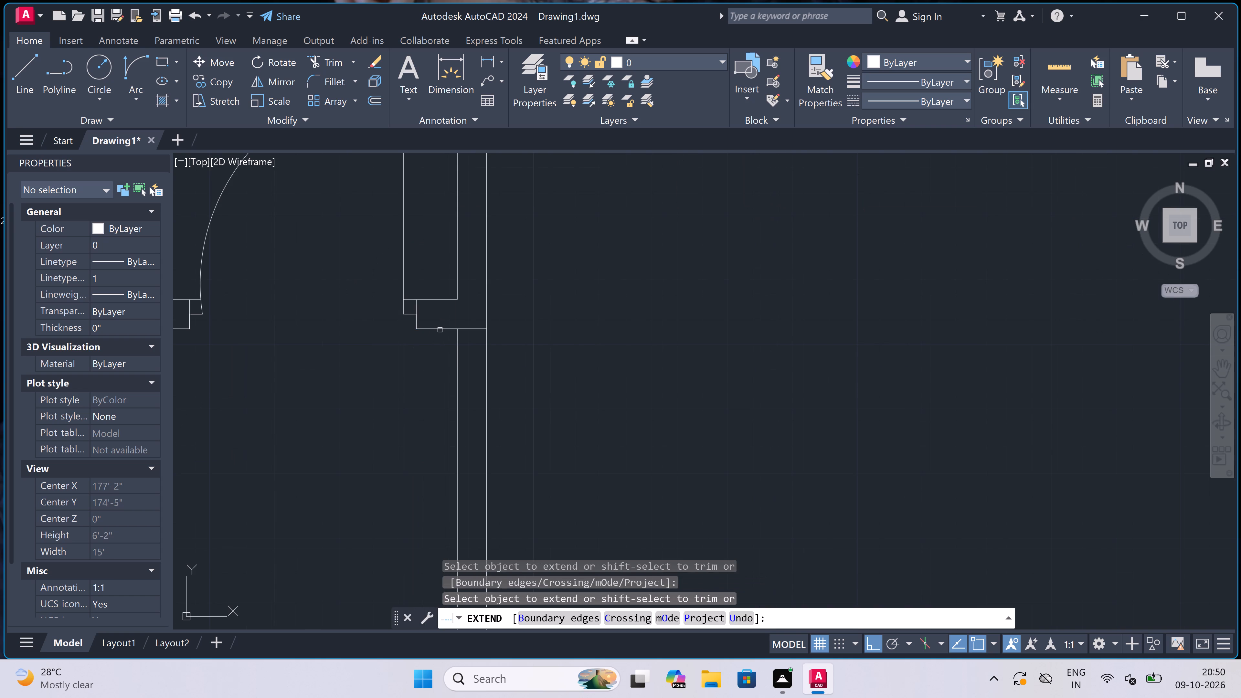
scroll(440, 330, "down", 2)
key("Escape")
Trim away both faces of the long vertical partition below the upper-left room's wall end.
type("tr")
key("space")
left_click(425, 376)
left_click(481, 363)
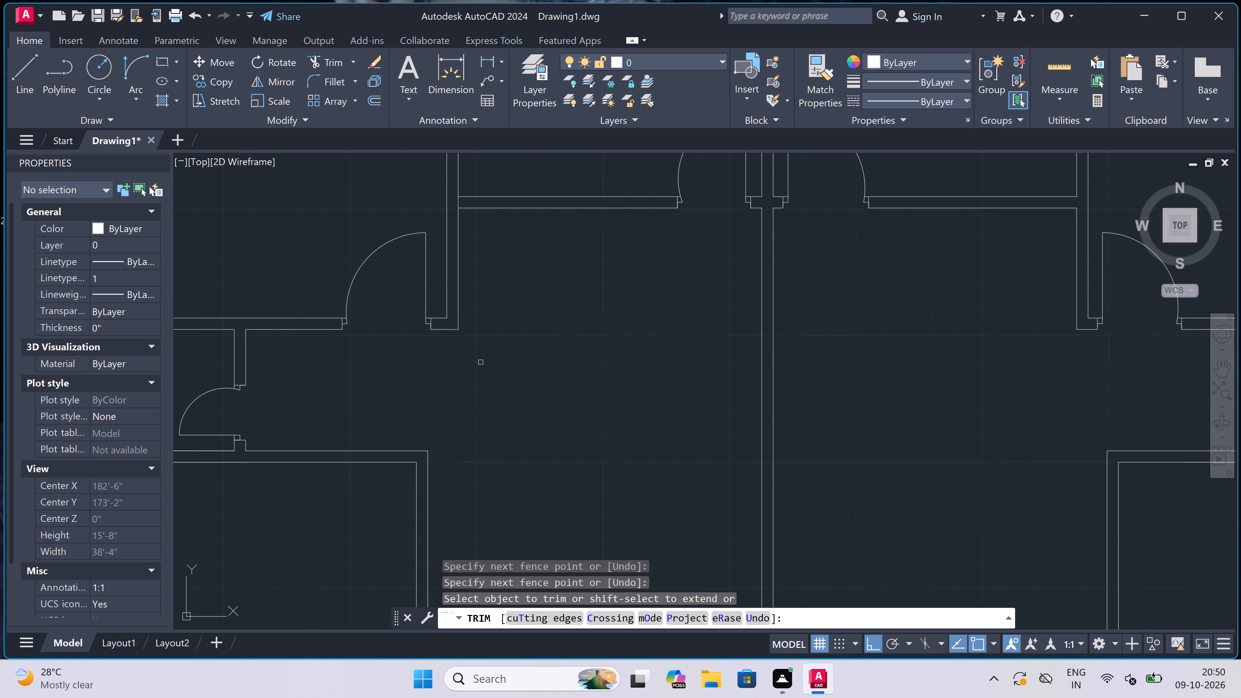
key("Escape")
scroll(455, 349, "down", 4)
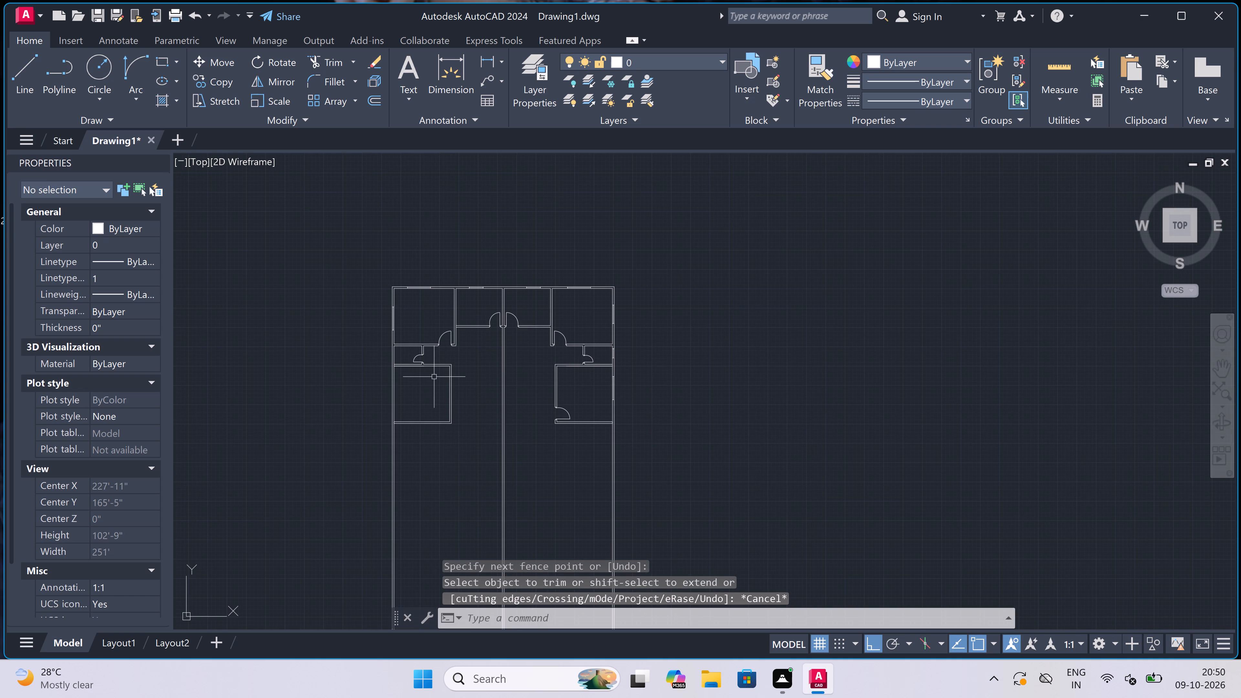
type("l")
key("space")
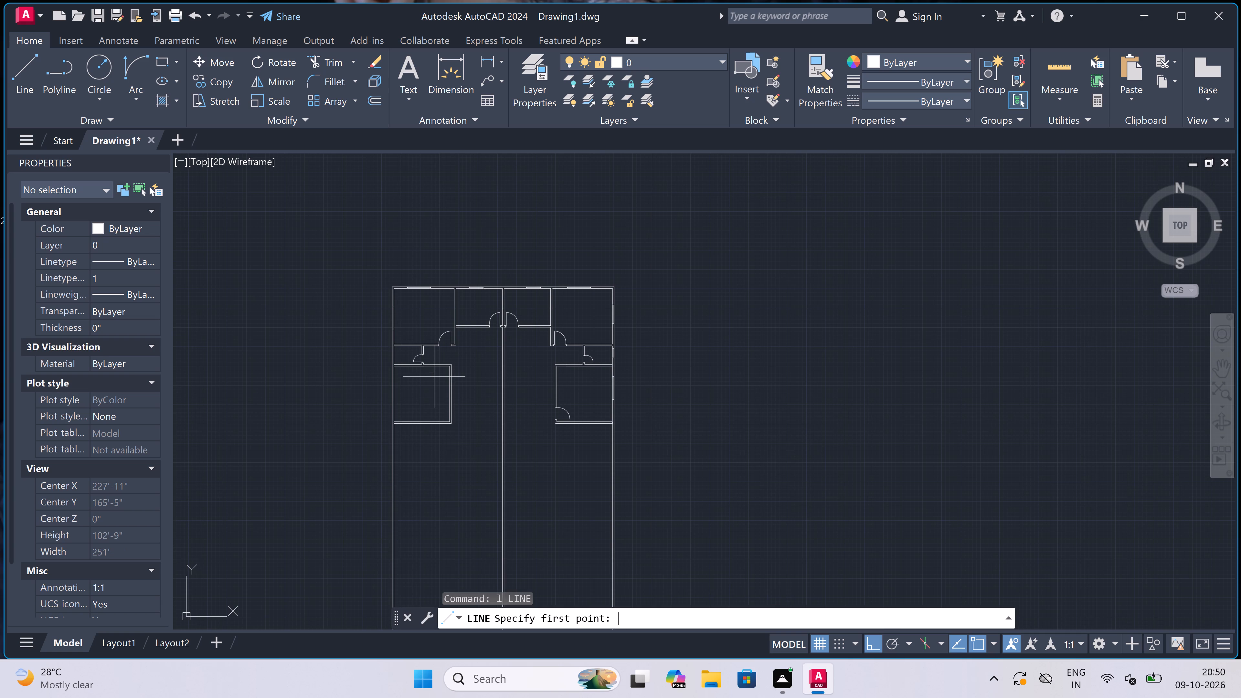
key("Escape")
Draw the lower door jamb across the west 12' room's east wall near its bottom corner, with a 2" stop and a 3' leaf into the room.
key("l")
key("space")
scroll(433, 376, "down", 1)
scroll(433, 376, "up", 2)
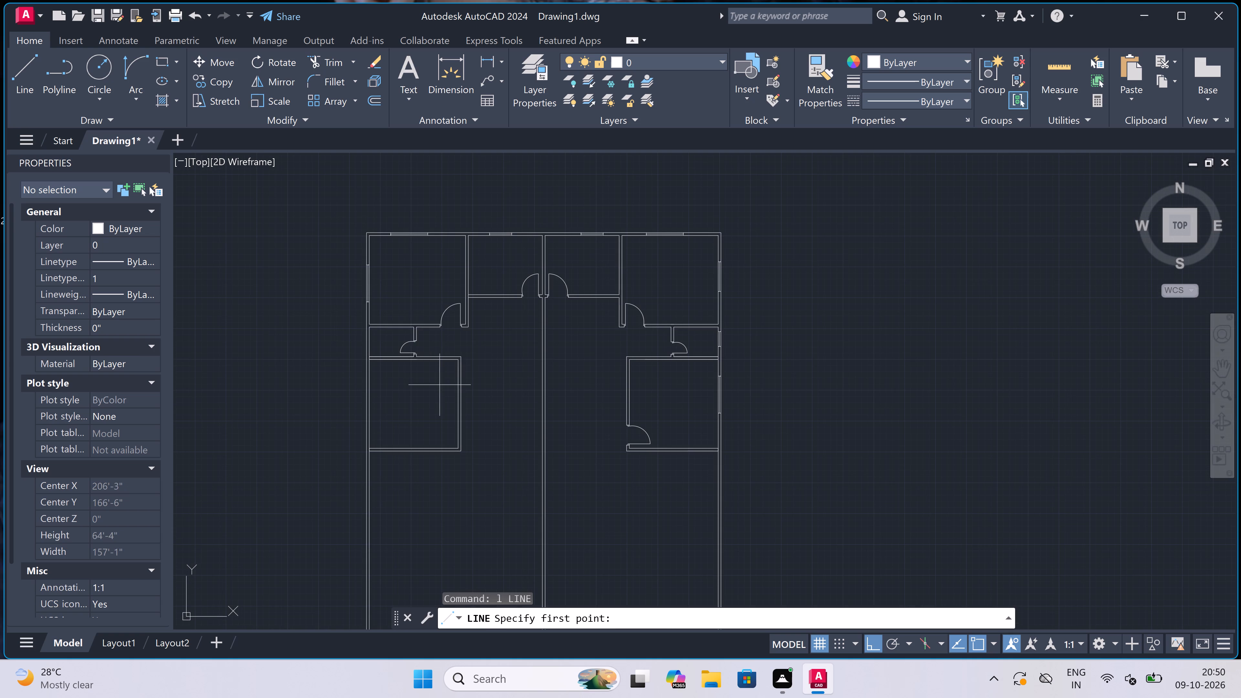
scroll(477, 437, "up", 2)
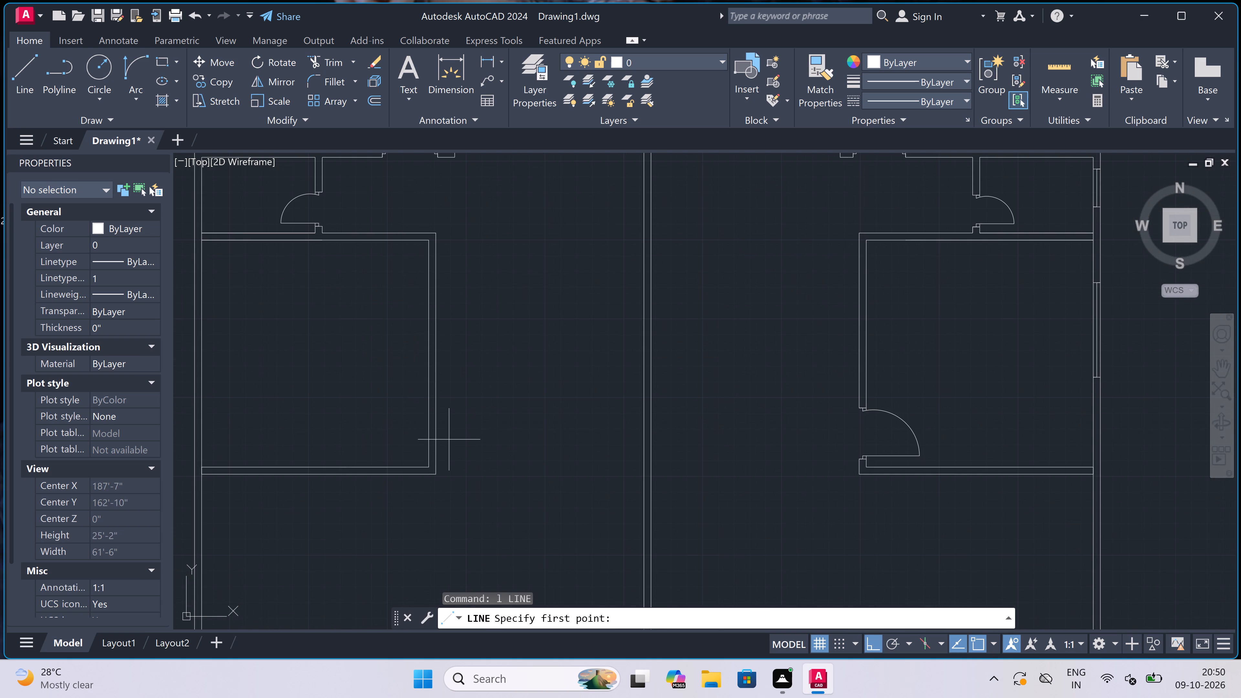
scroll(444, 449, "up", 2)
left_click(406, 469)
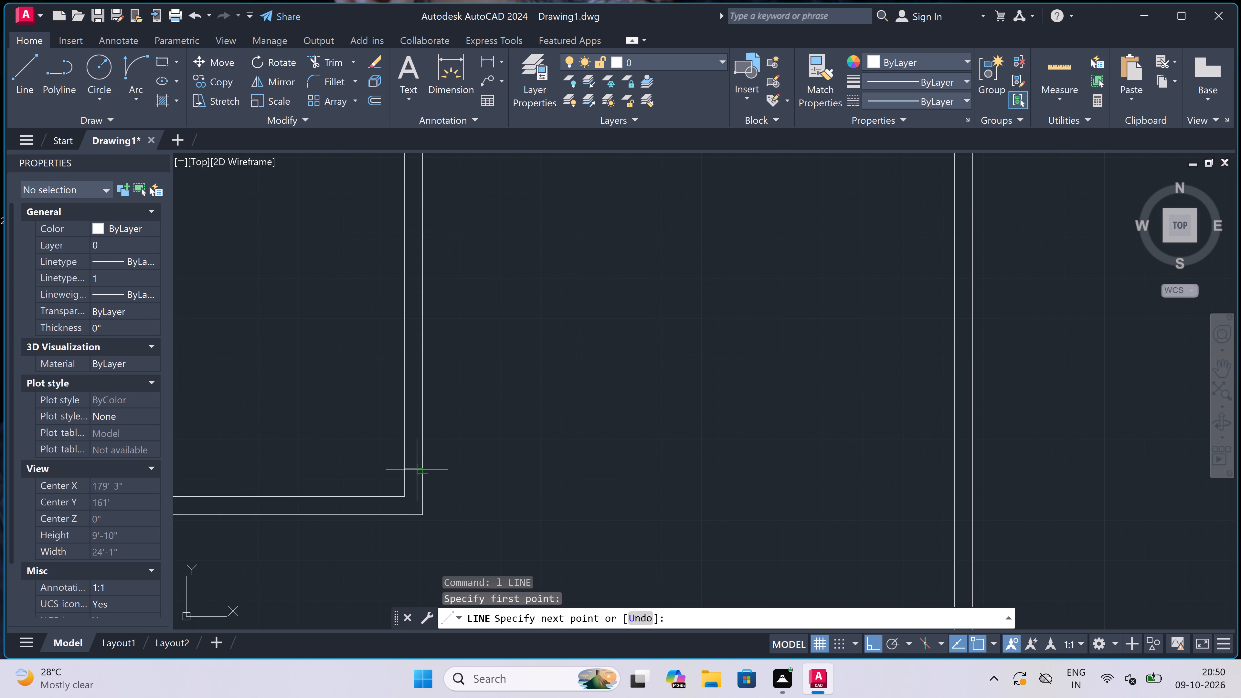
left_click(423, 471)
left_click(412, 469)
type("2\"")
key("space")
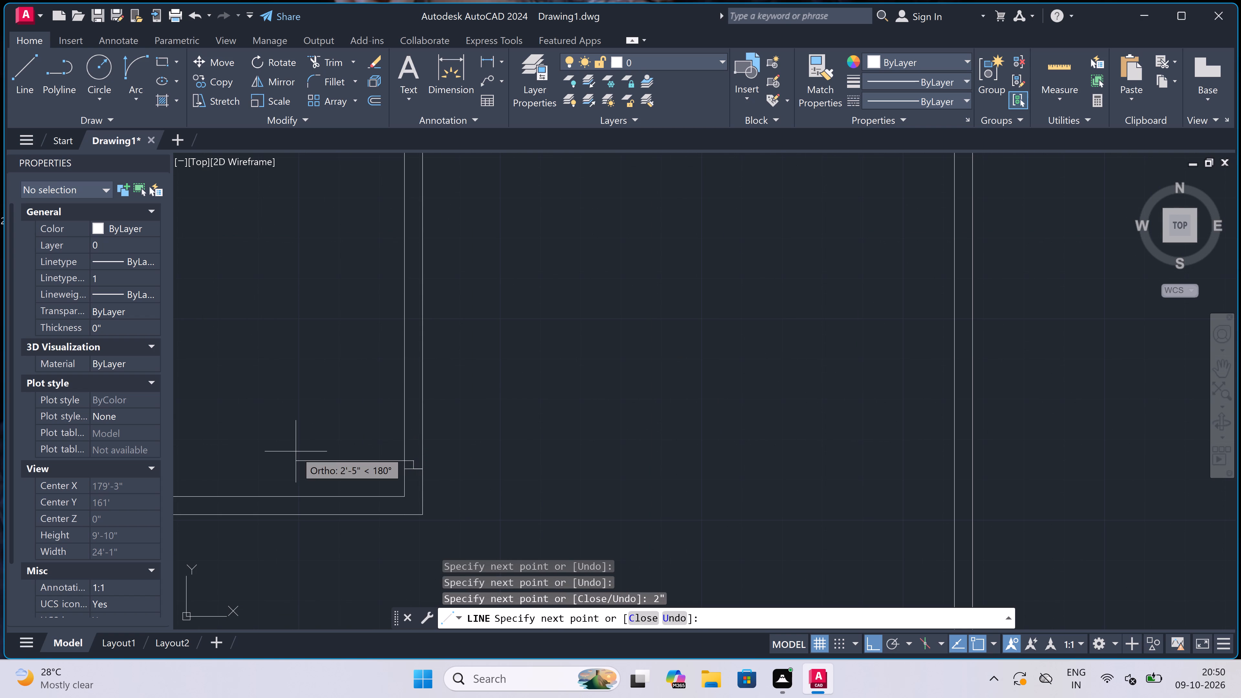
type("3'")
key("space")
key("Escape")
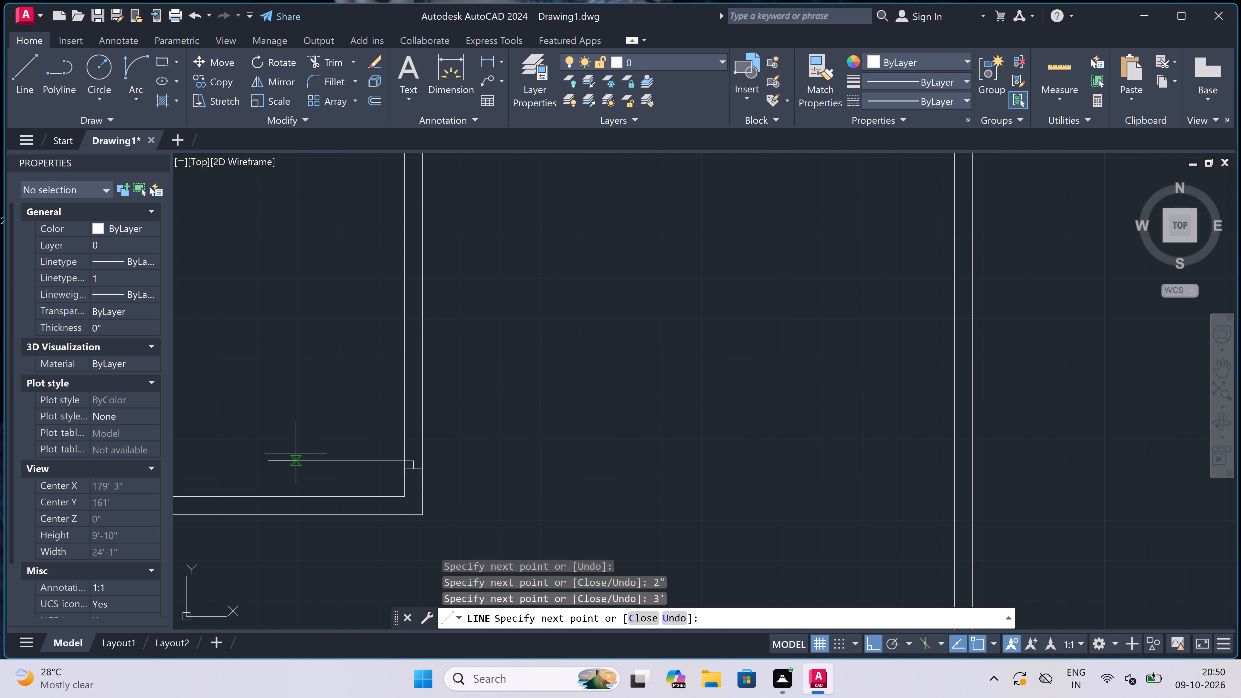
Draw the upper jamb line across the 12' room's east wall, with a 2" stop down from its midpoint.
key("space")
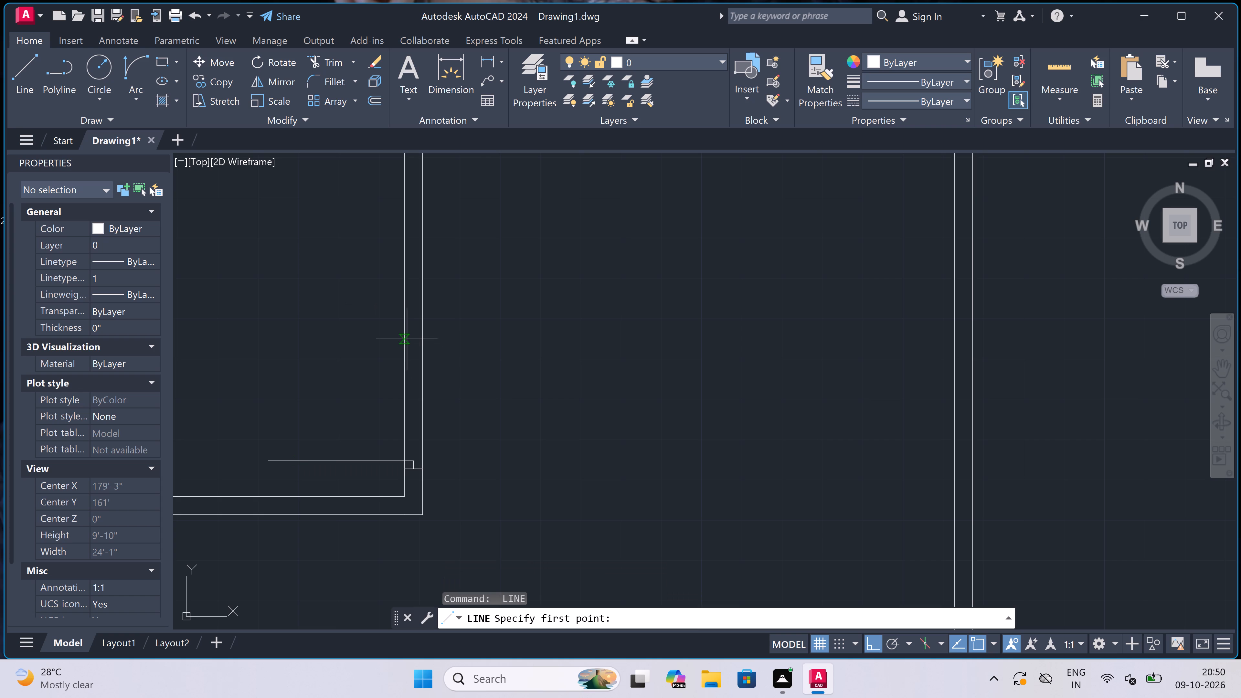
left_click(406, 338)
double_click(425, 341)
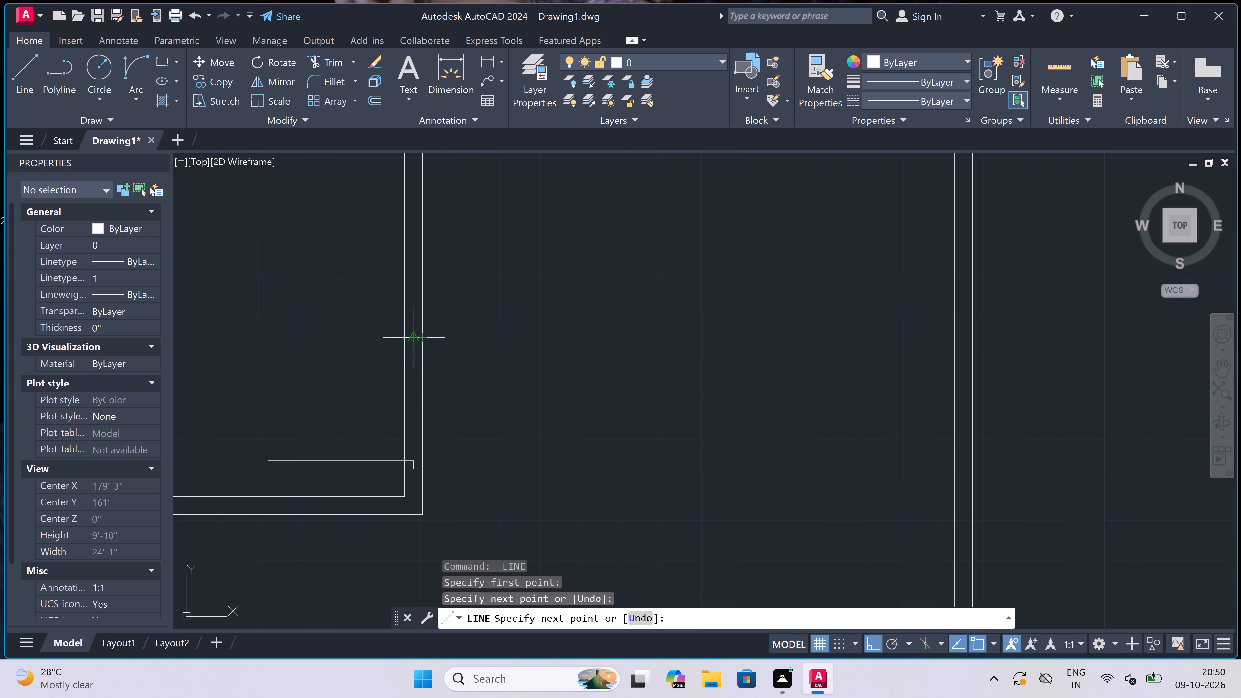
left_click(411, 339)
type("2\"")
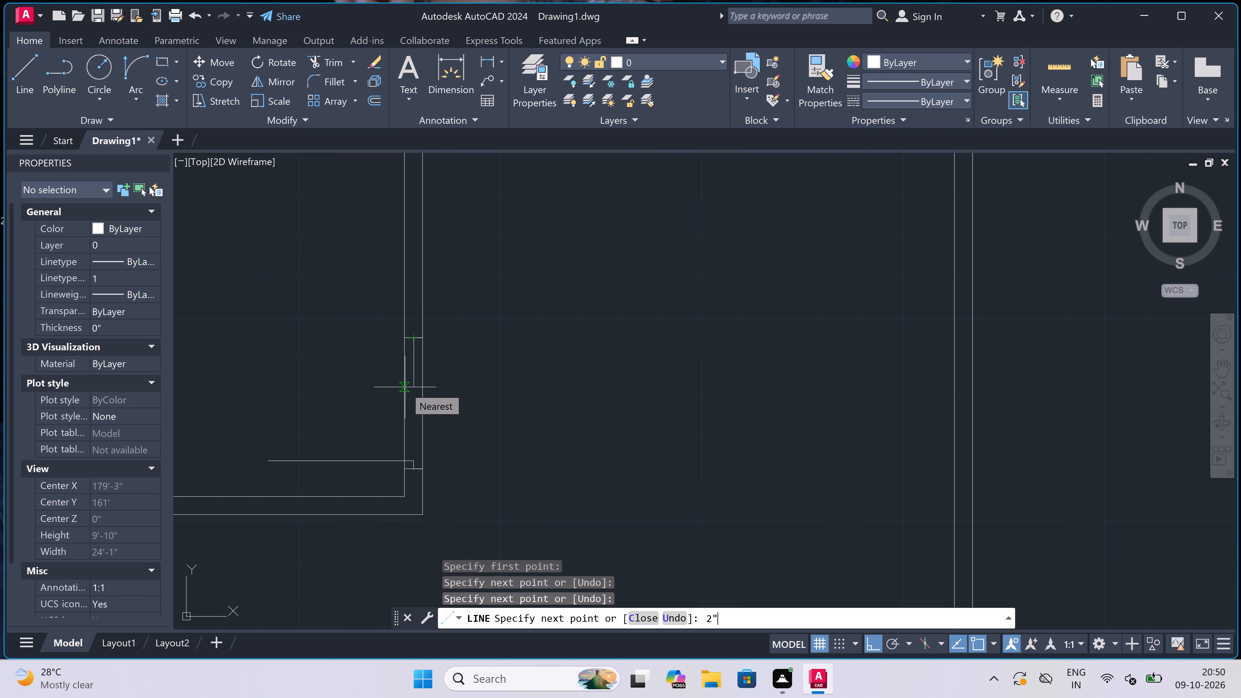
key("space")
key("Escape")
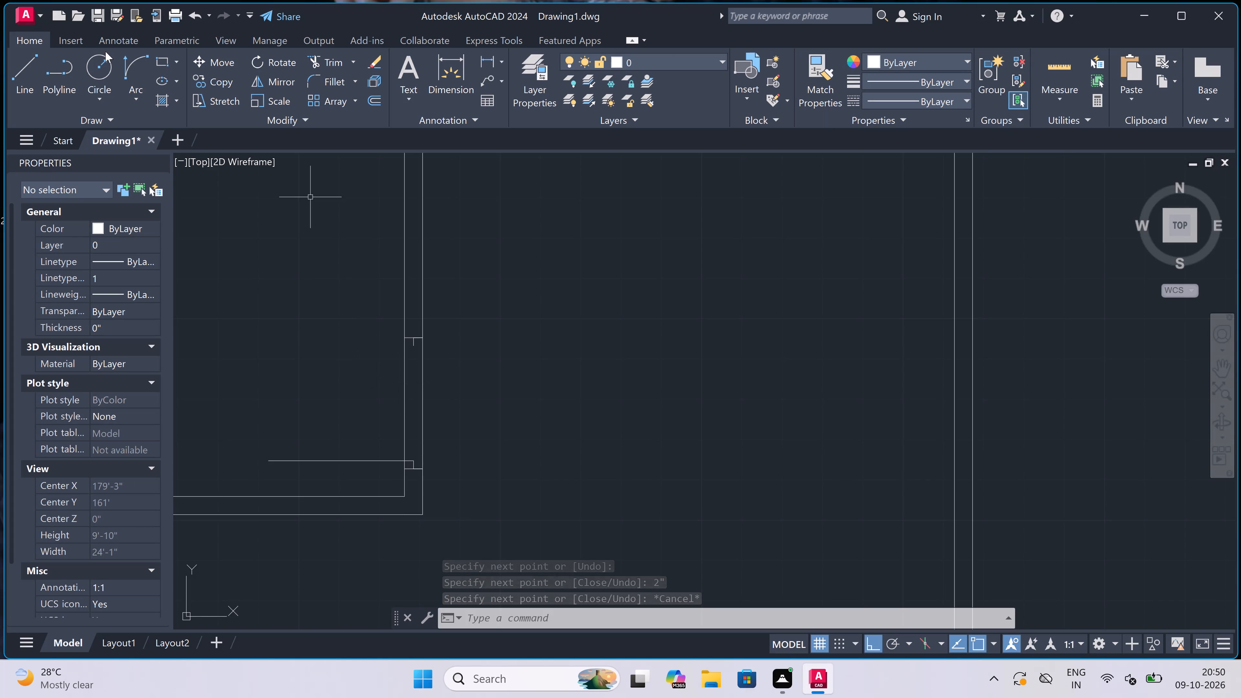
Draw the 12' room door's swing arc from the leaf's free end to the end of the upper stop.
left_click(138, 66)
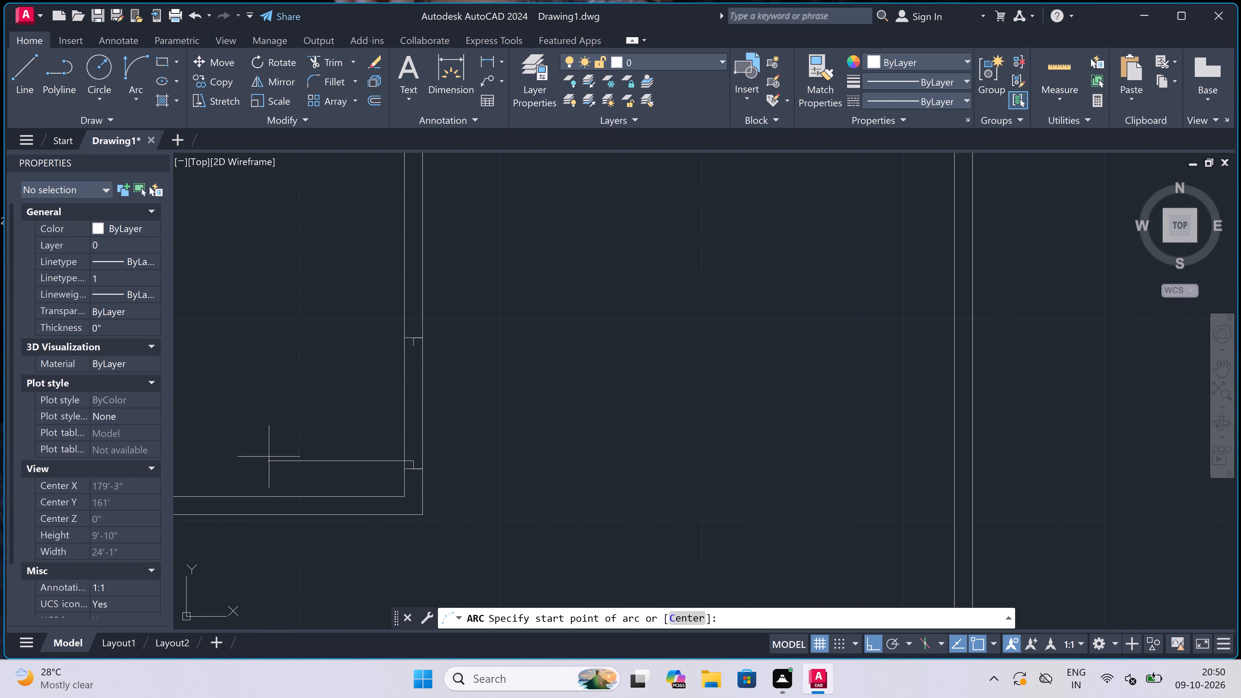
left_click(265, 461)
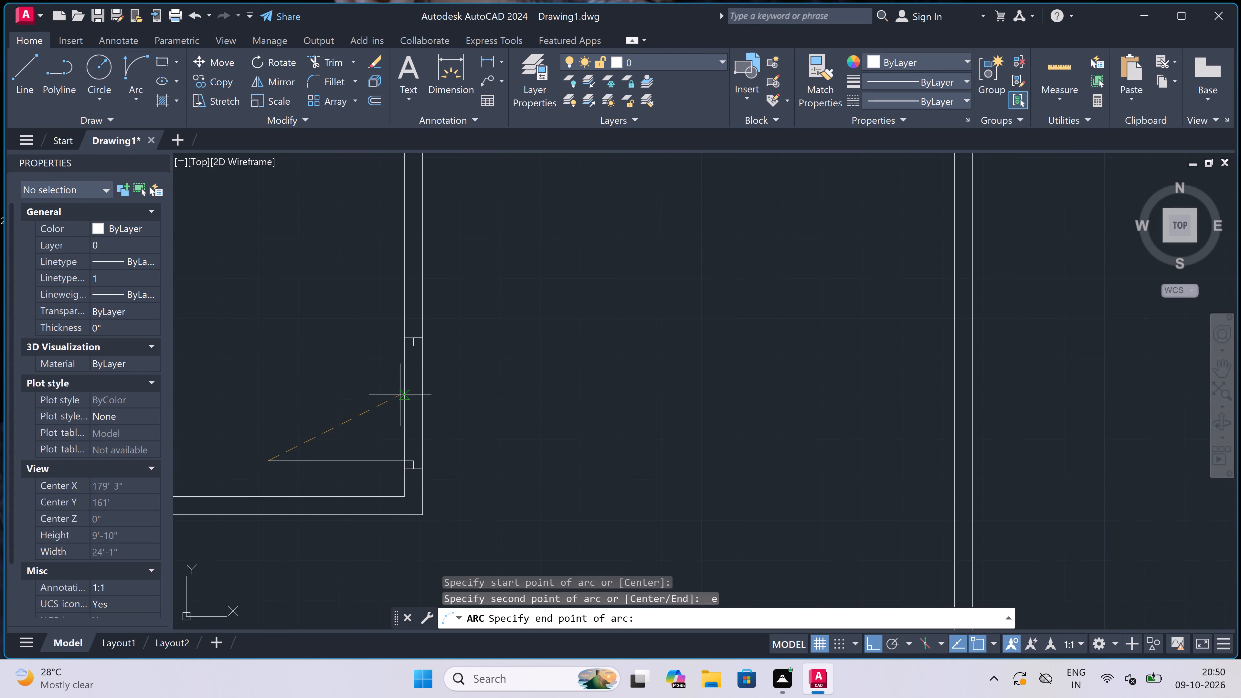
double_click(415, 347)
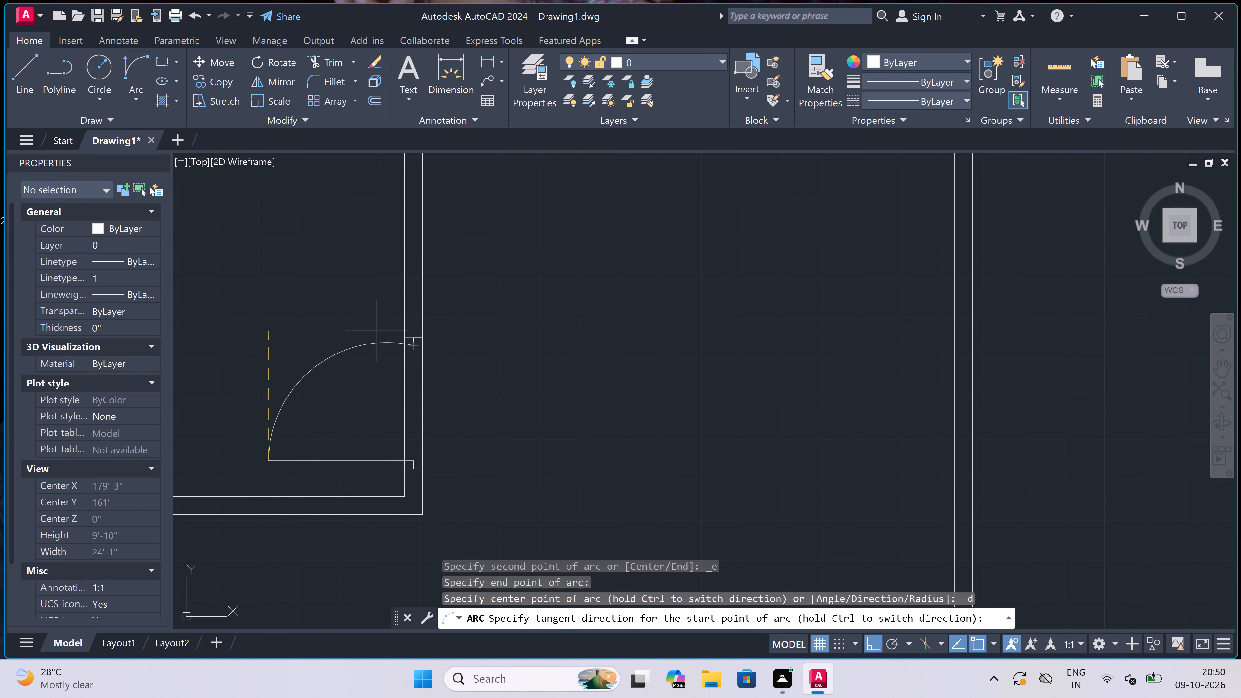
left_click(356, 317)
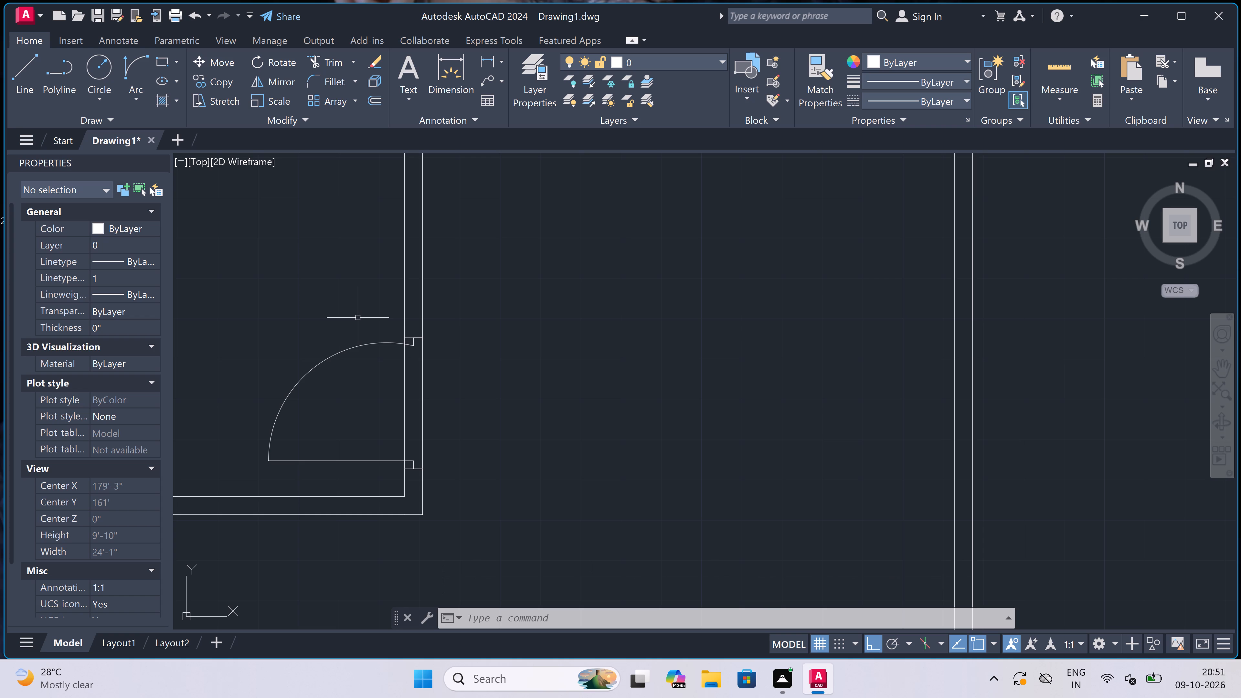
Trim both faces of the west 12' room's east wall between the door jambs to open the doorway.
type("tr")
key("space")
left_click(361, 391)
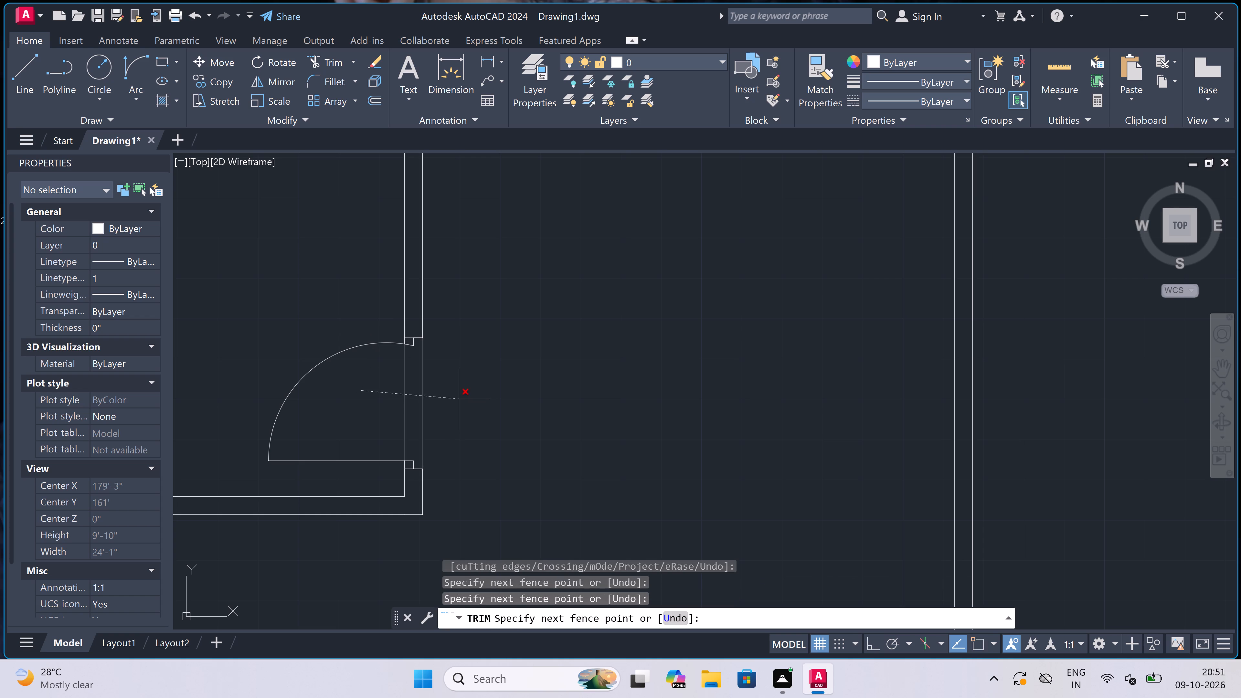
left_click(459, 399)
Trim the west wall's inner face where the 12' room's top and bottom walls meet it.
scroll(447, 396, "down", 4)
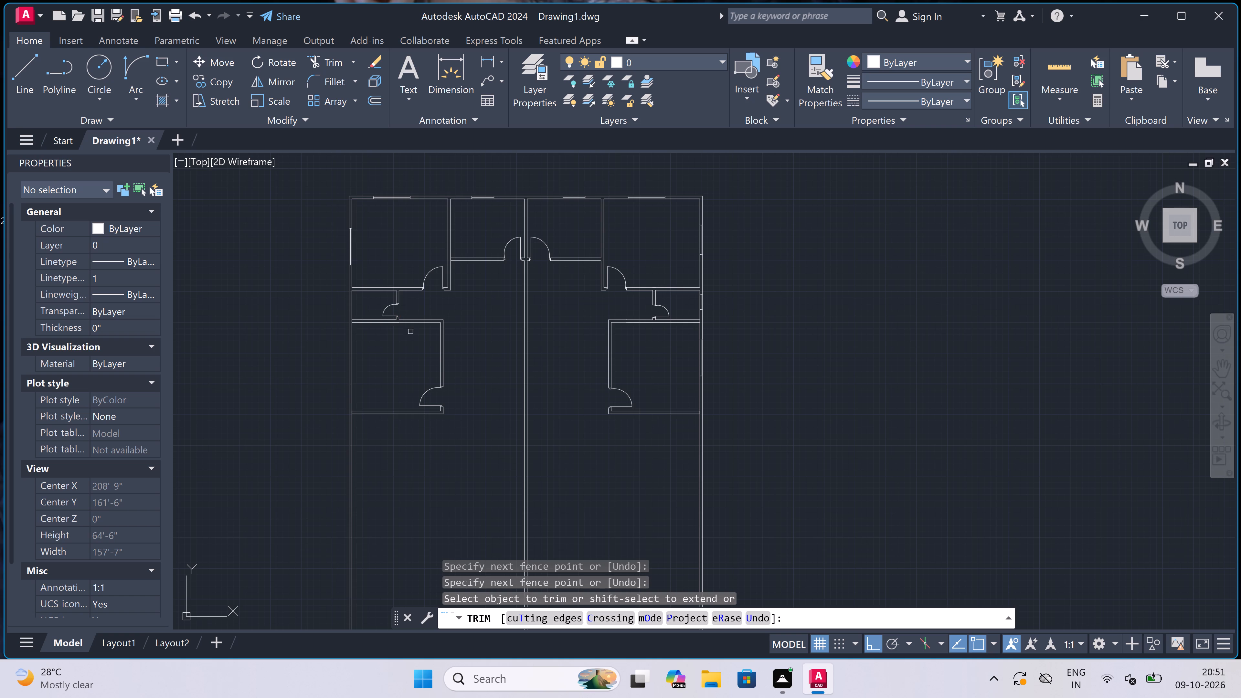
scroll(354, 316, "up", 5)
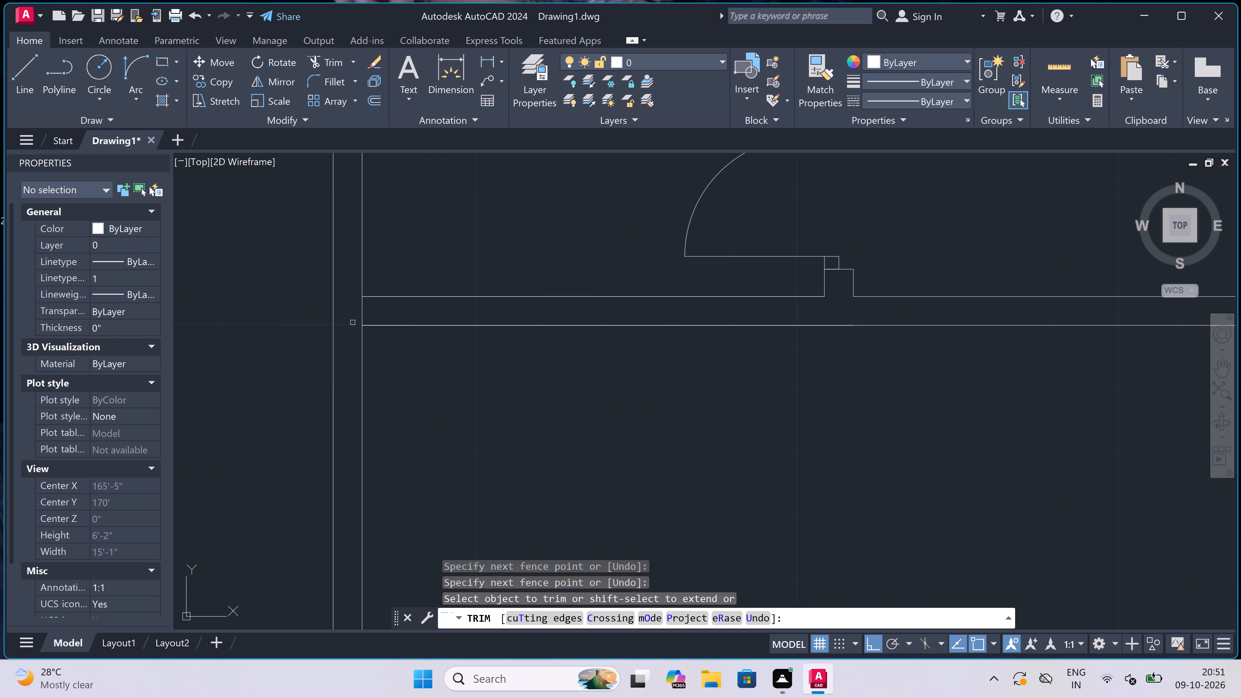
left_click(360, 312)
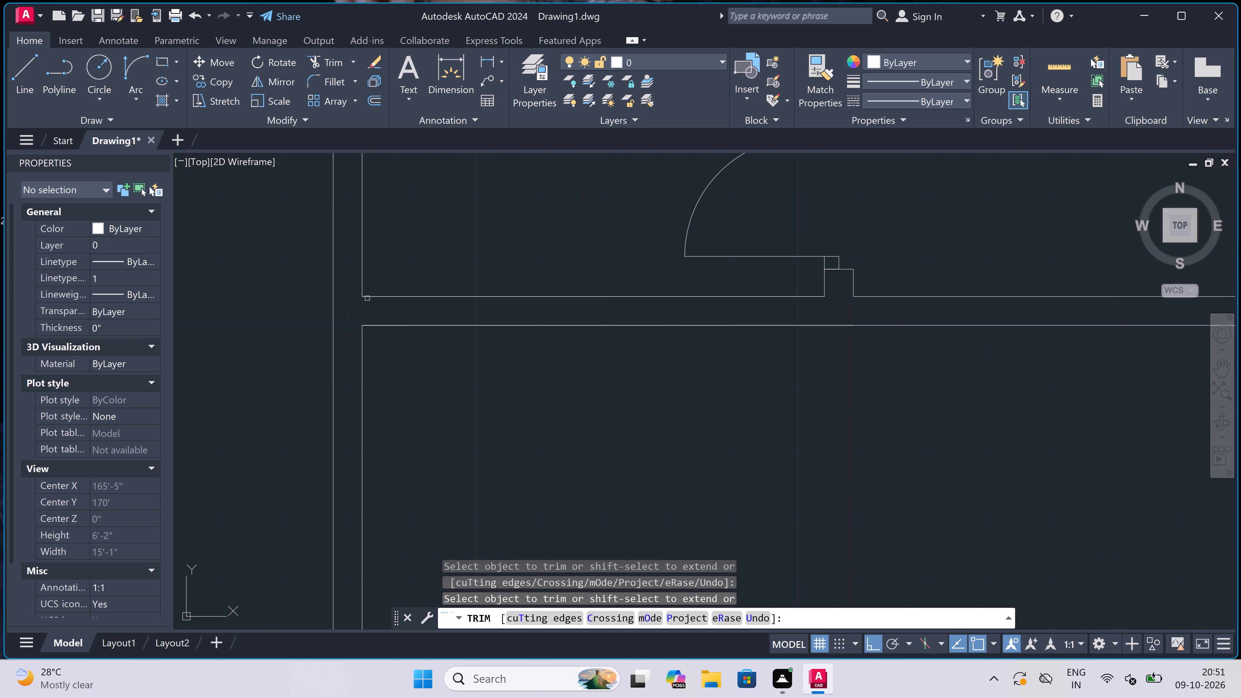
scroll(392, 253, "down", 5)
scroll(390, 407, "up", 4)
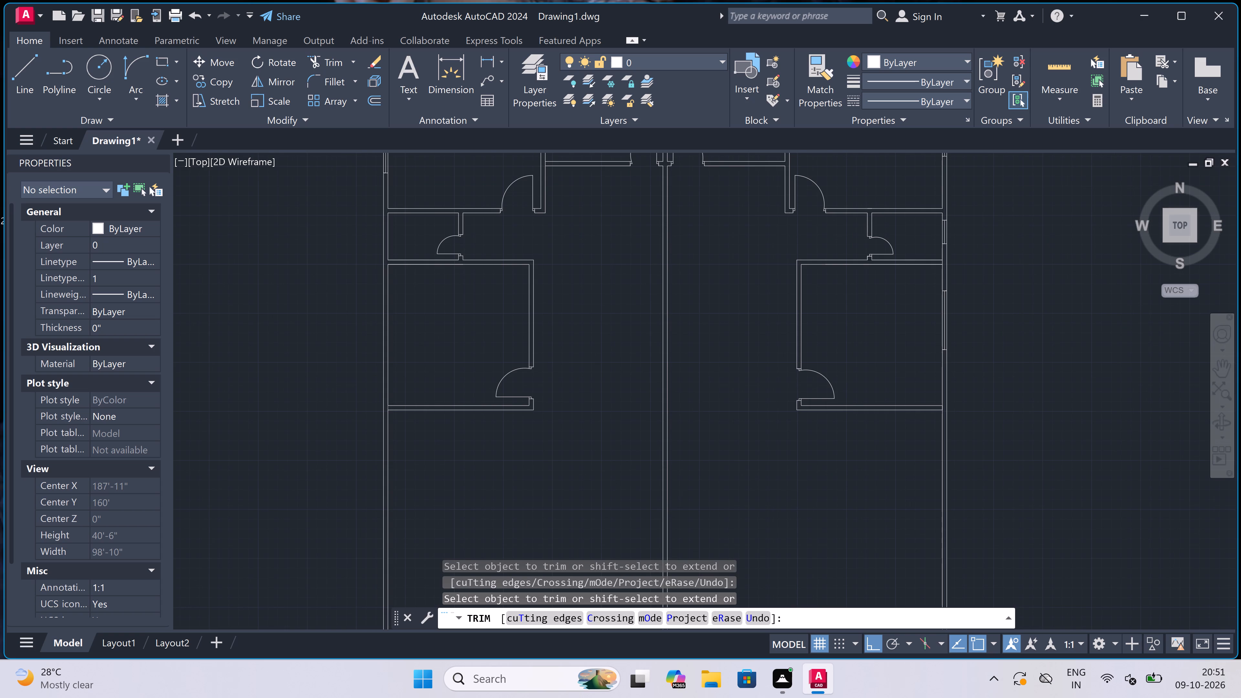
double_click(375, 404)
left_click(375, 409)
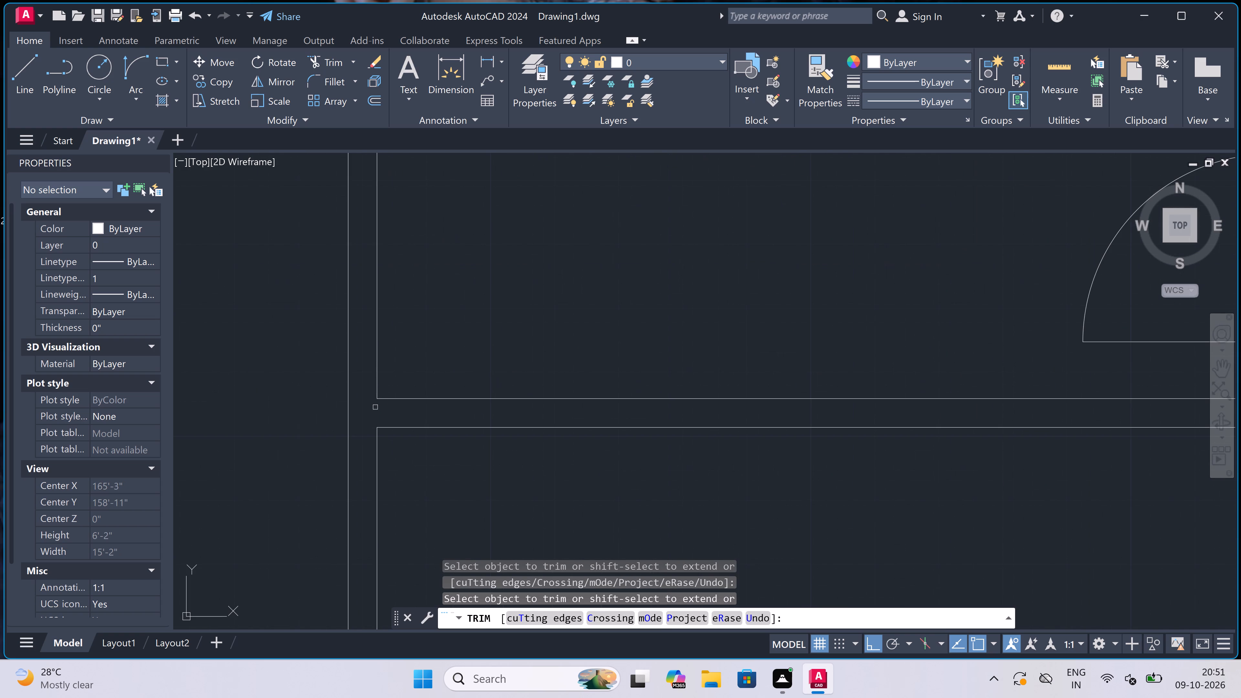
scroll(398, 318, "down", 3)
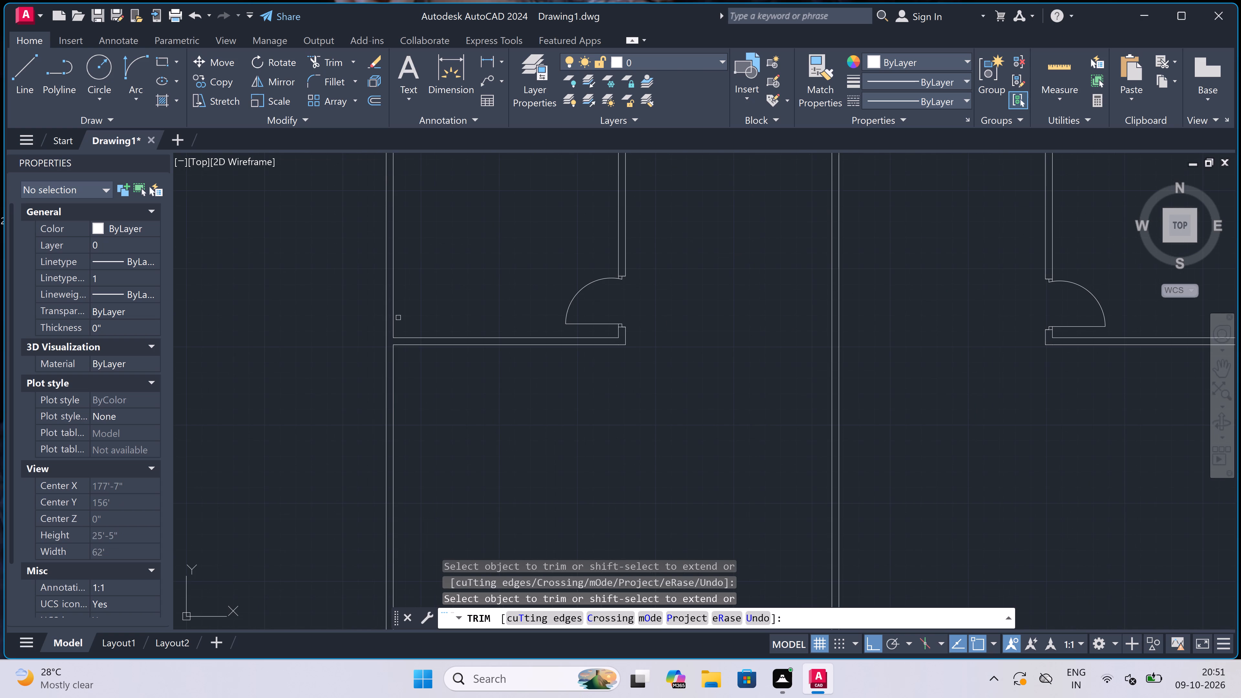
scroll(398, 318, "down", 3)
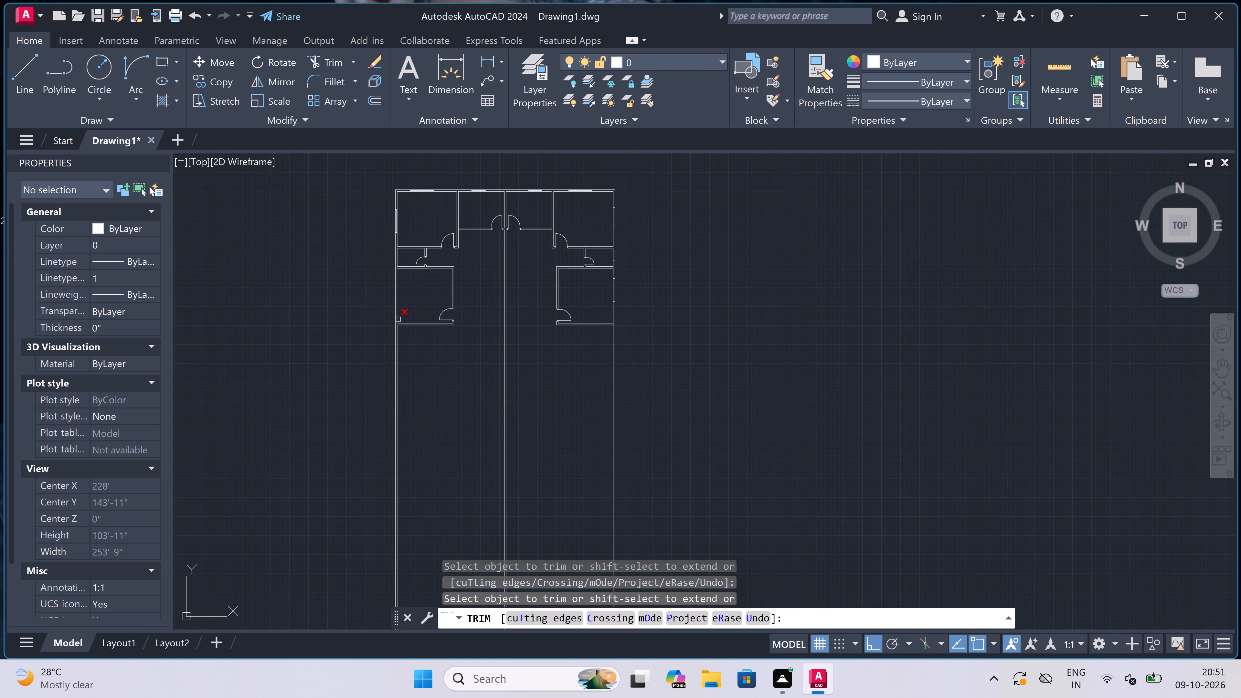
key("Escape")
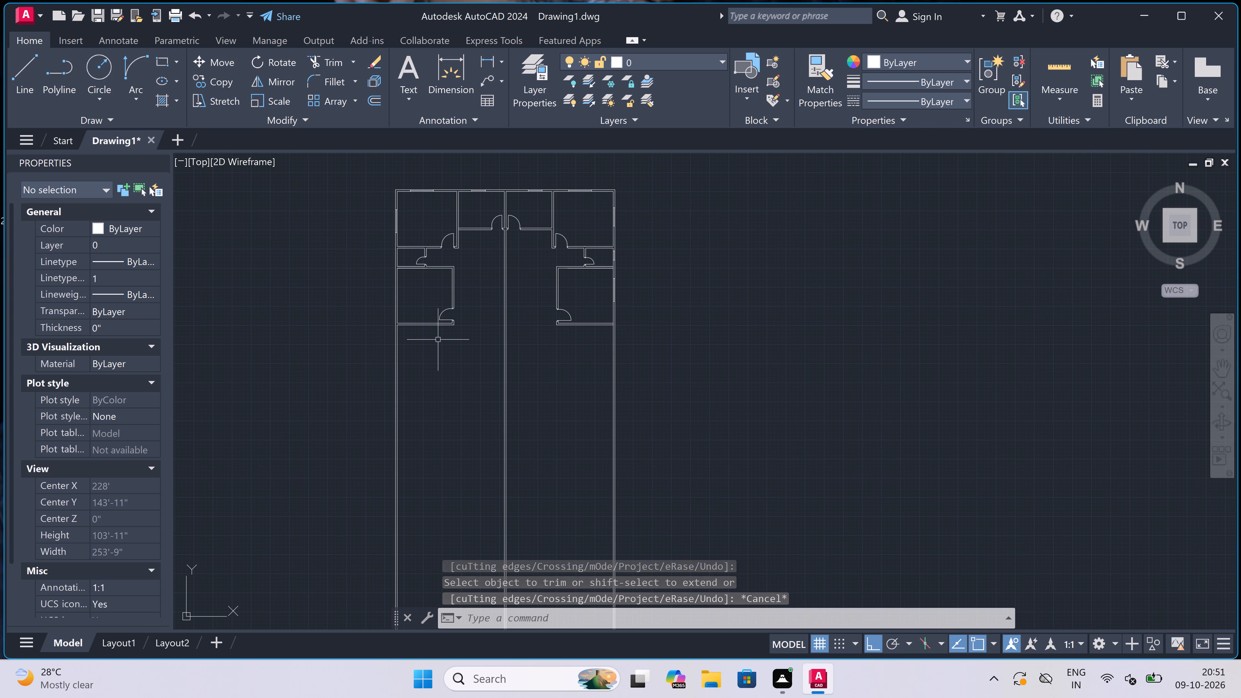
Offset the lower face of the west 12' room's bottom wall 4' downward.
scroll(438, 340, "up", 2)
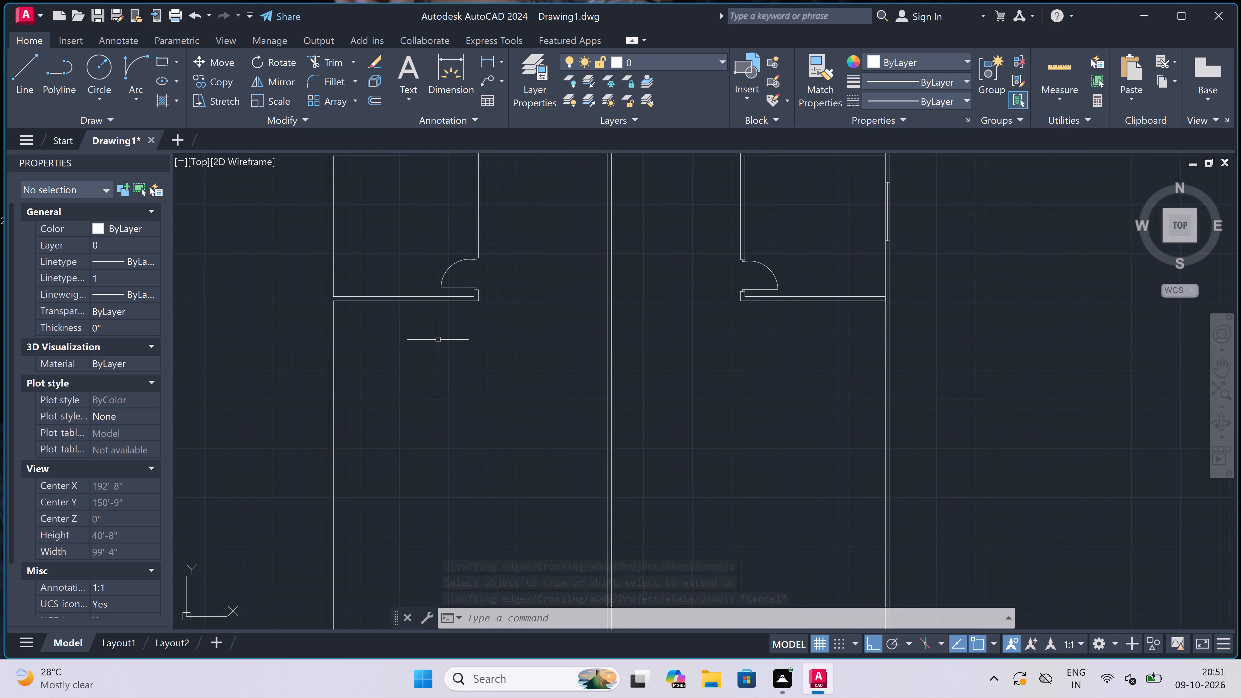
key("o")
key("space")
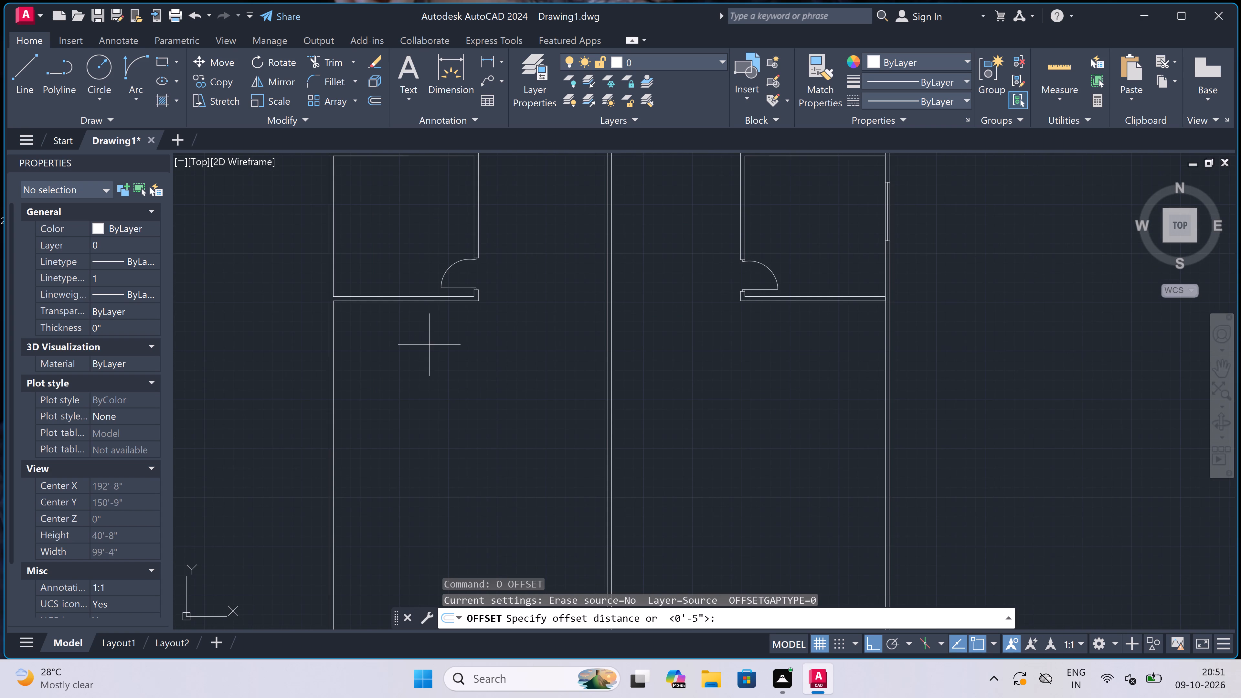
scroll(355, 299, "up", 1)
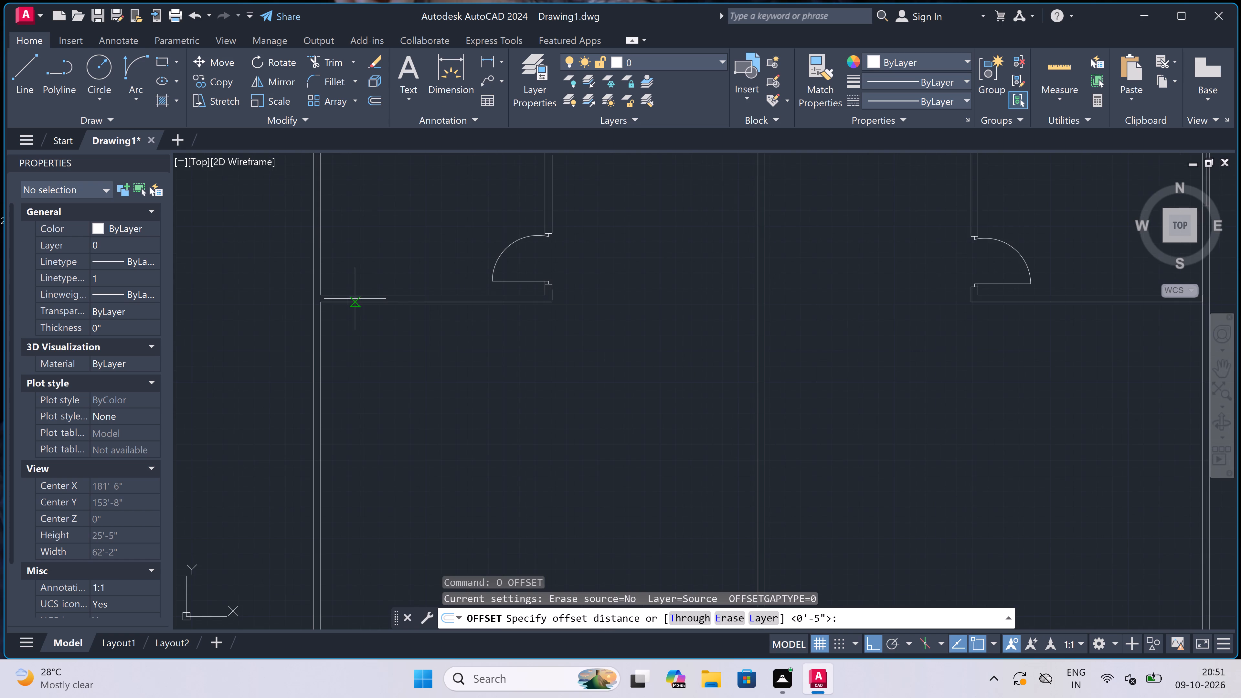
left_click(355, 301)
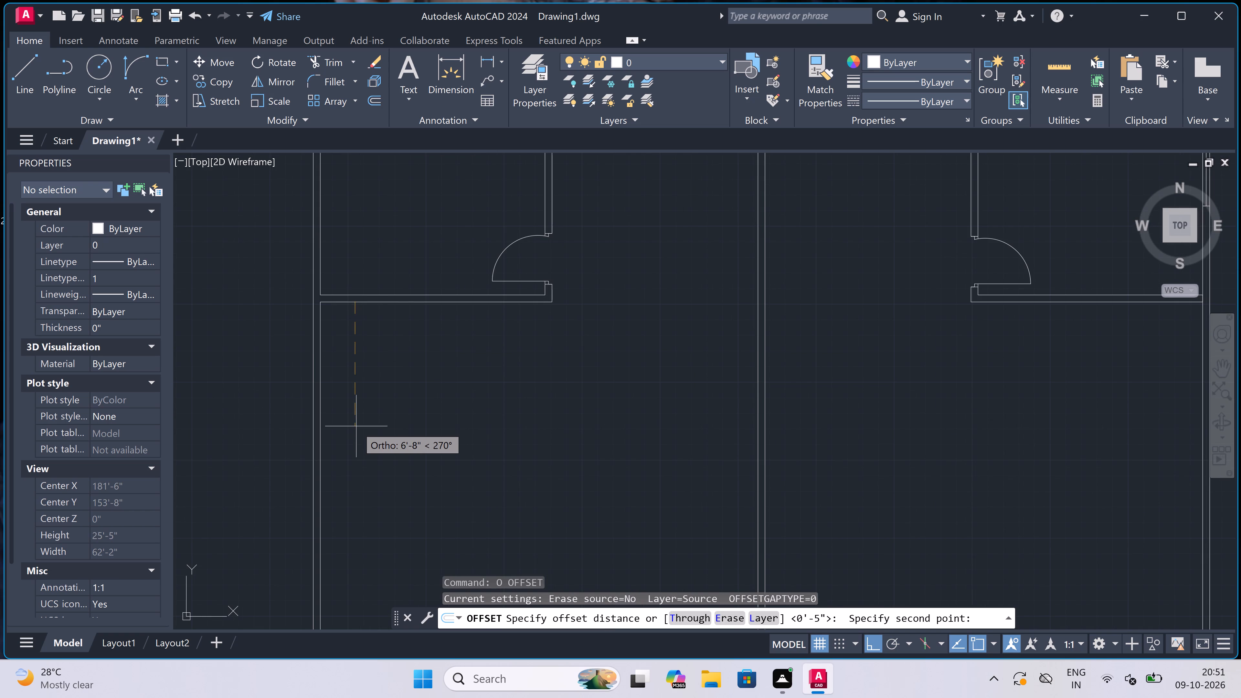
type("4'")
key("space")
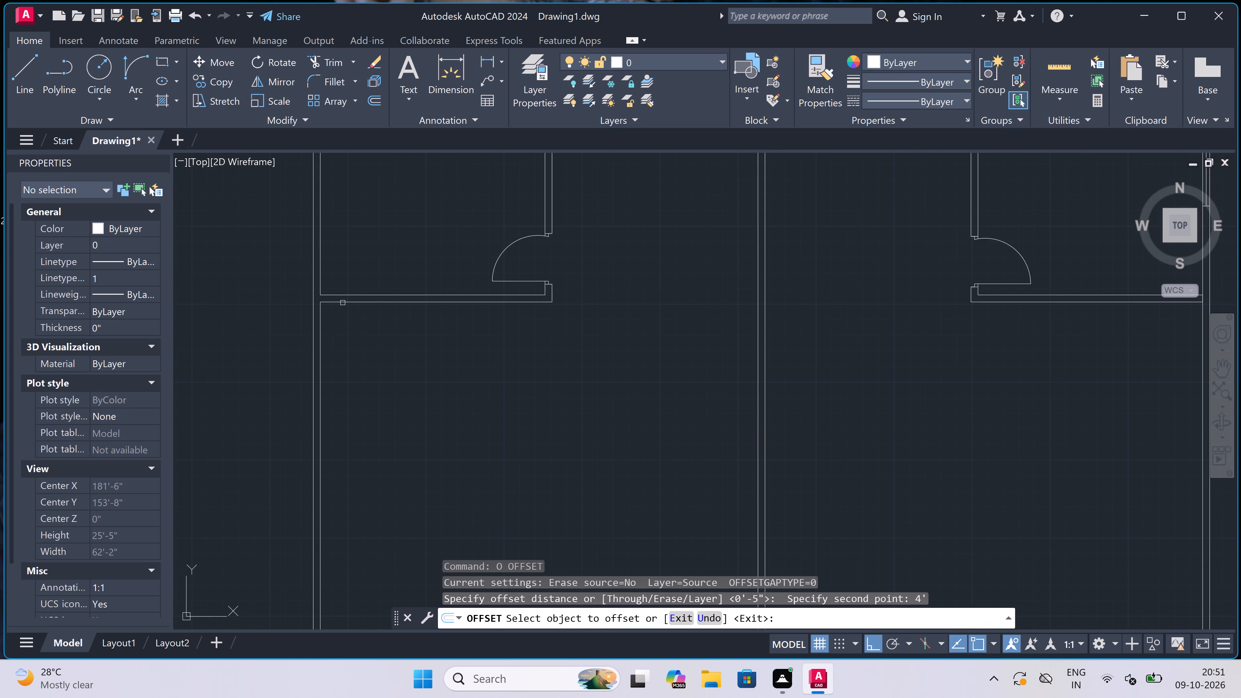
left_click_drag(343, 303, 343, 306)
left_click(344, 387)
key("Escape")
Offset the new horizontal line 4.5" downward to form the wall's second face.
key("space")
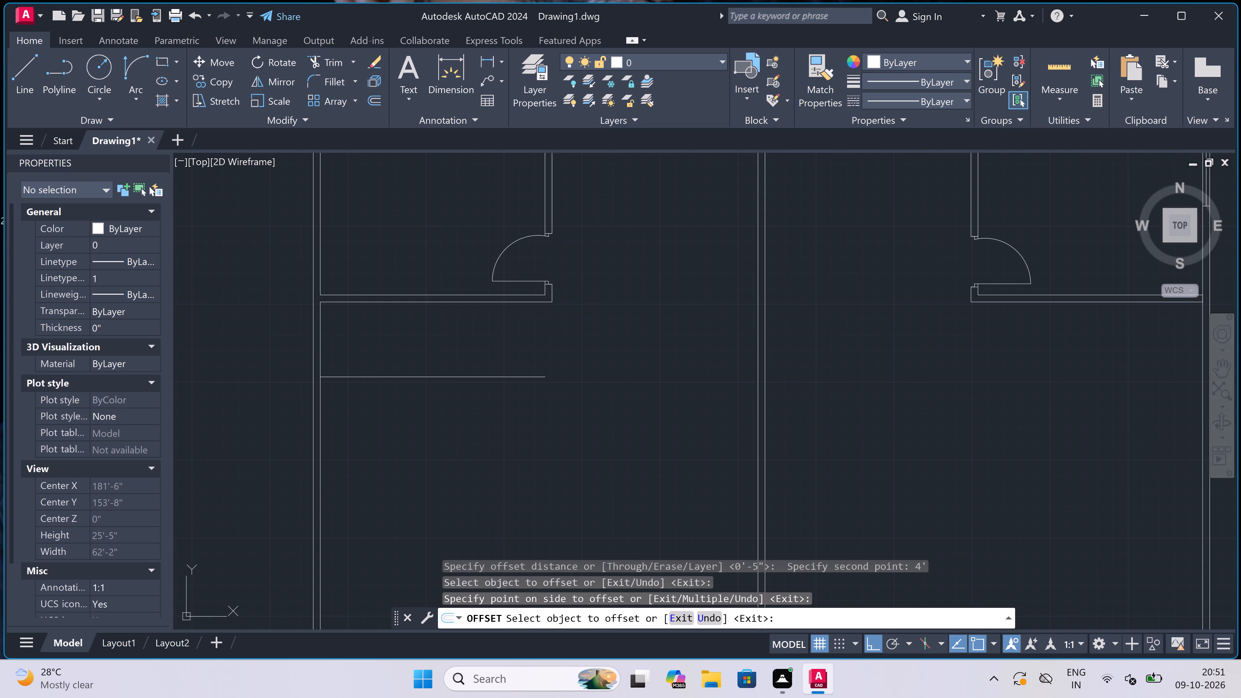
key("space")
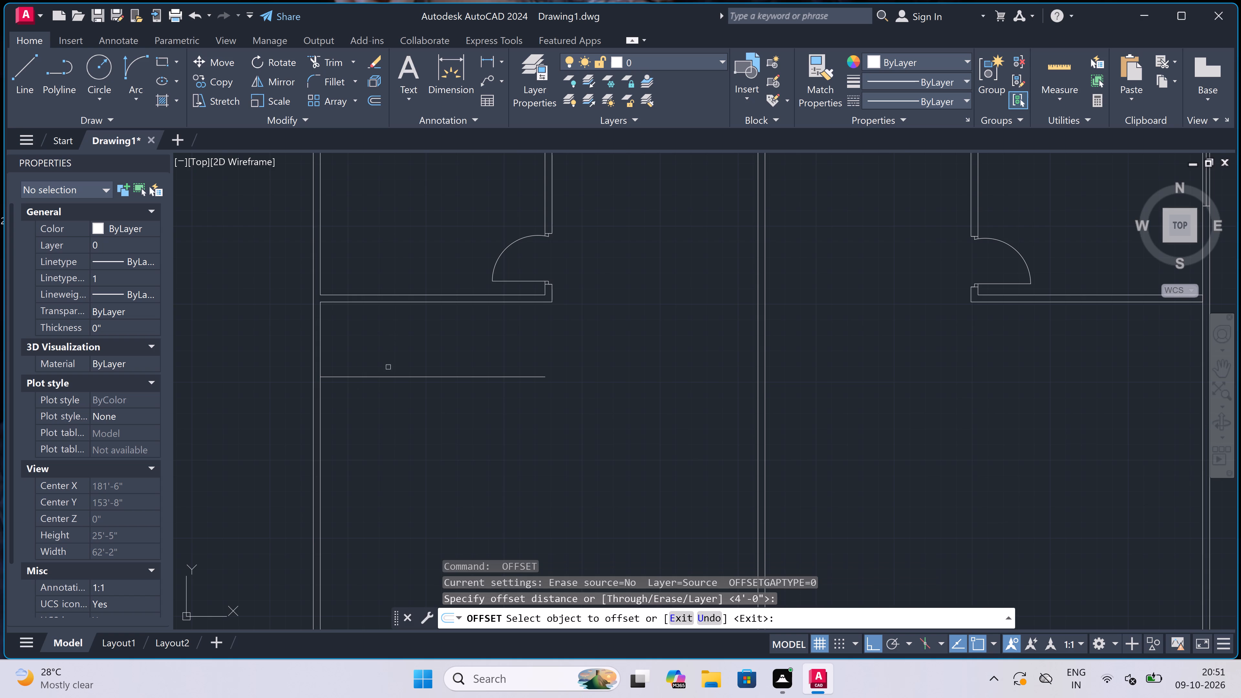
key("Escape")
key("space")
left_click(388, 373)
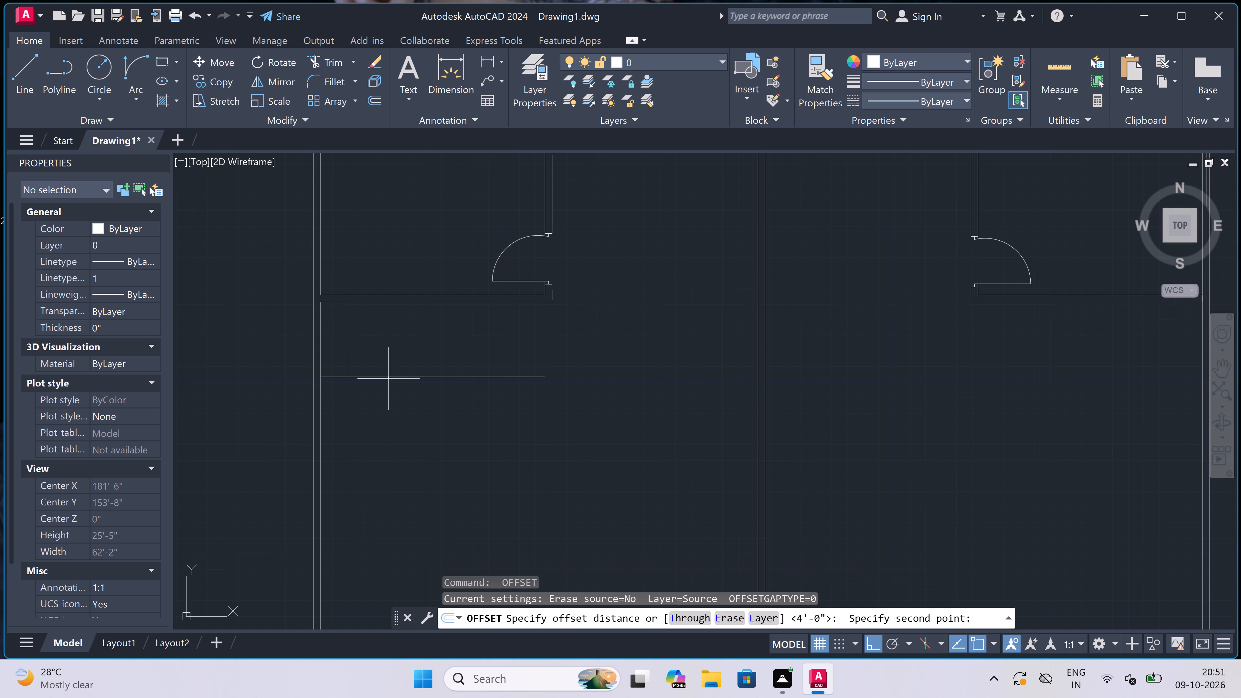
type("4.5")
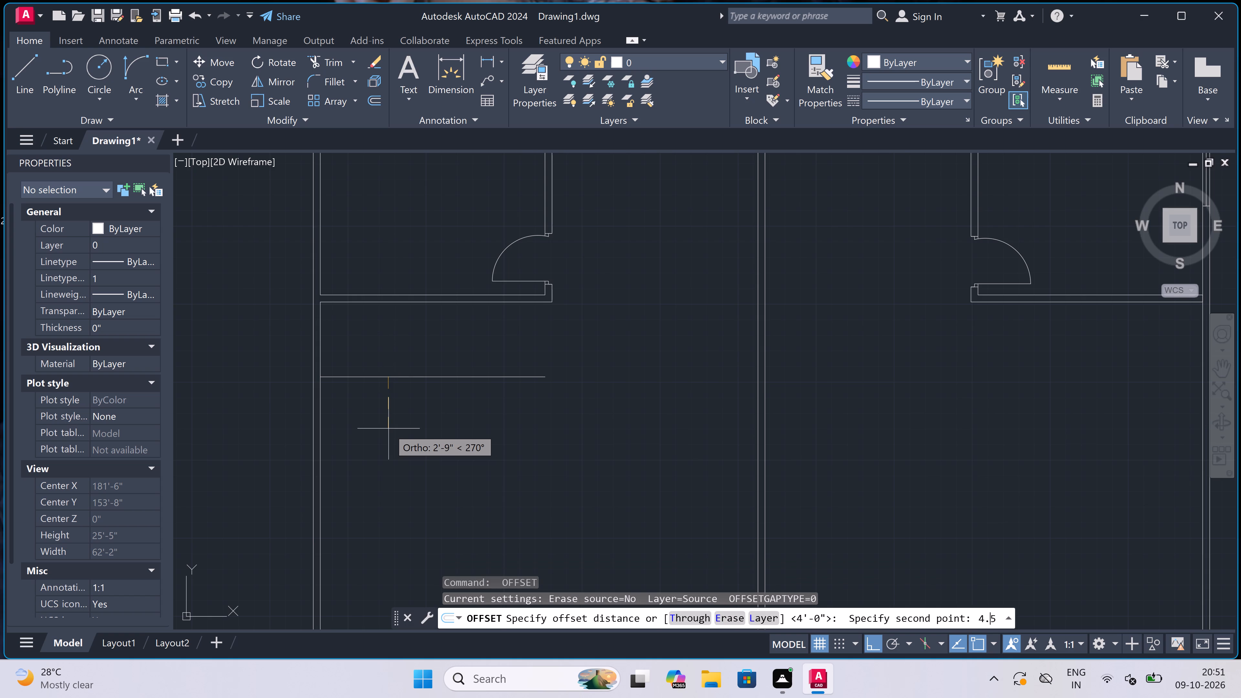
key("shift+quotedbl")
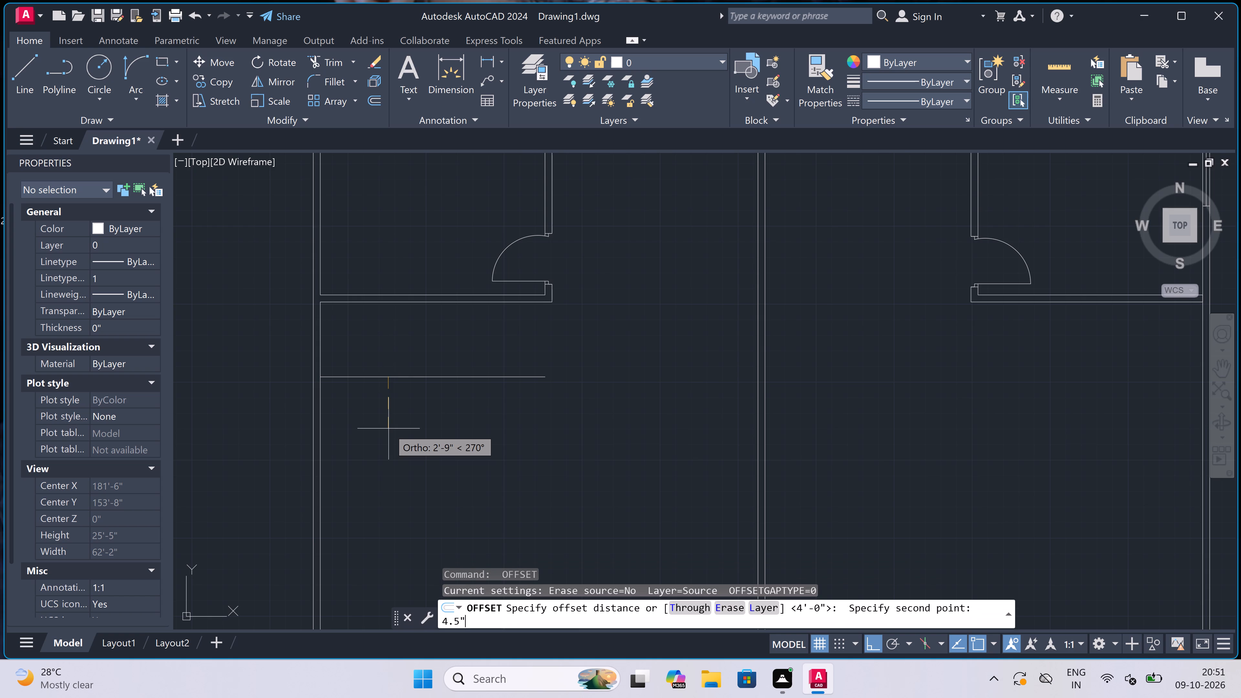
key("space")
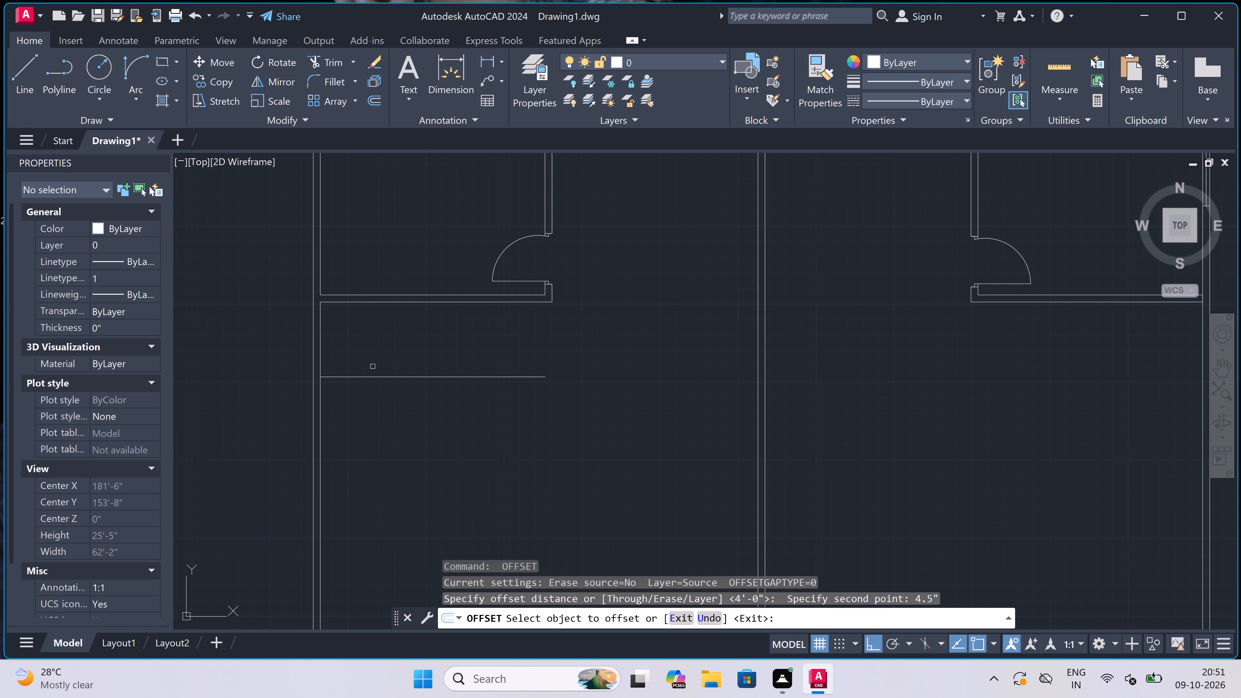
left_click(369, 378)
left_click(360, 408)
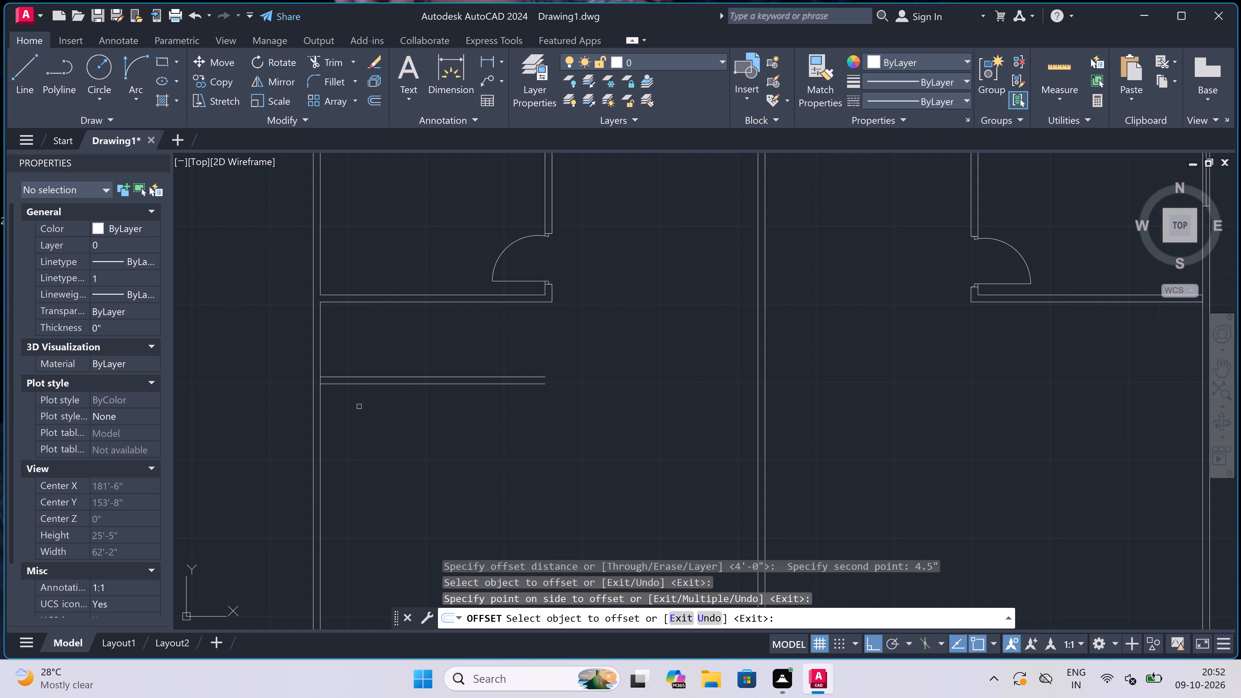
key("Escape")
Draw a 4.5" thick vertical partition between the 12' room's bottom wall and the new wall, starting 6' from the west wall.
key("l")
key("space")
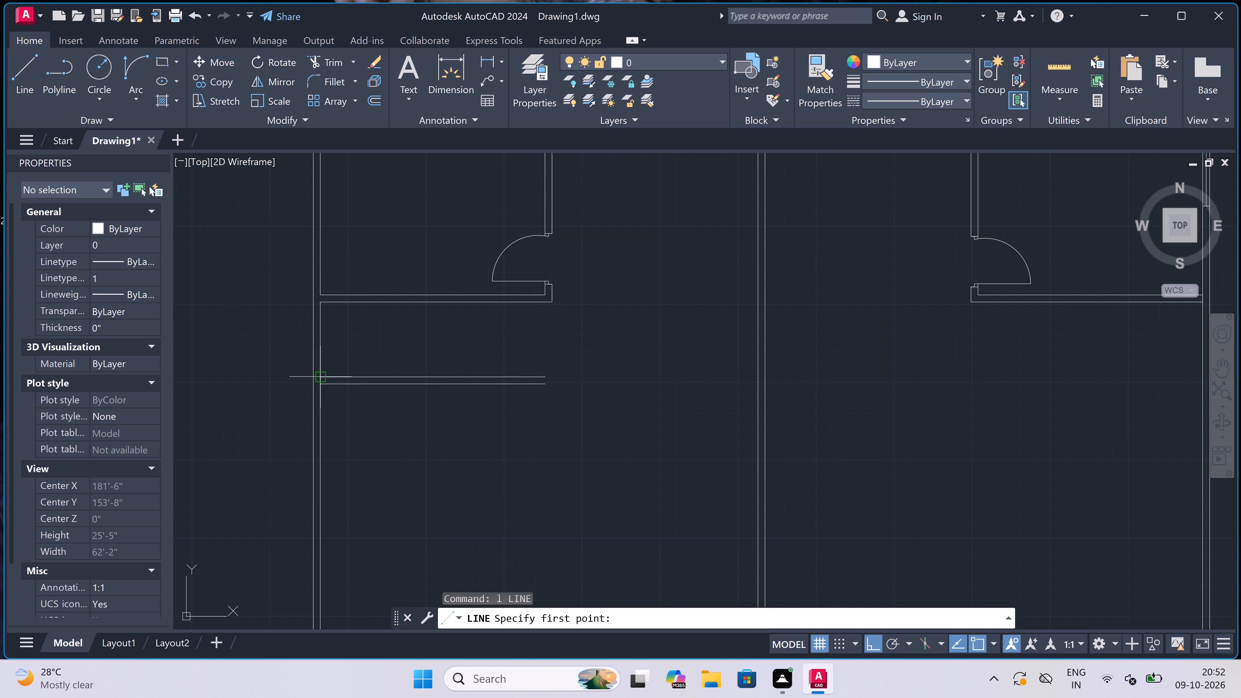
left_click(321, 376)
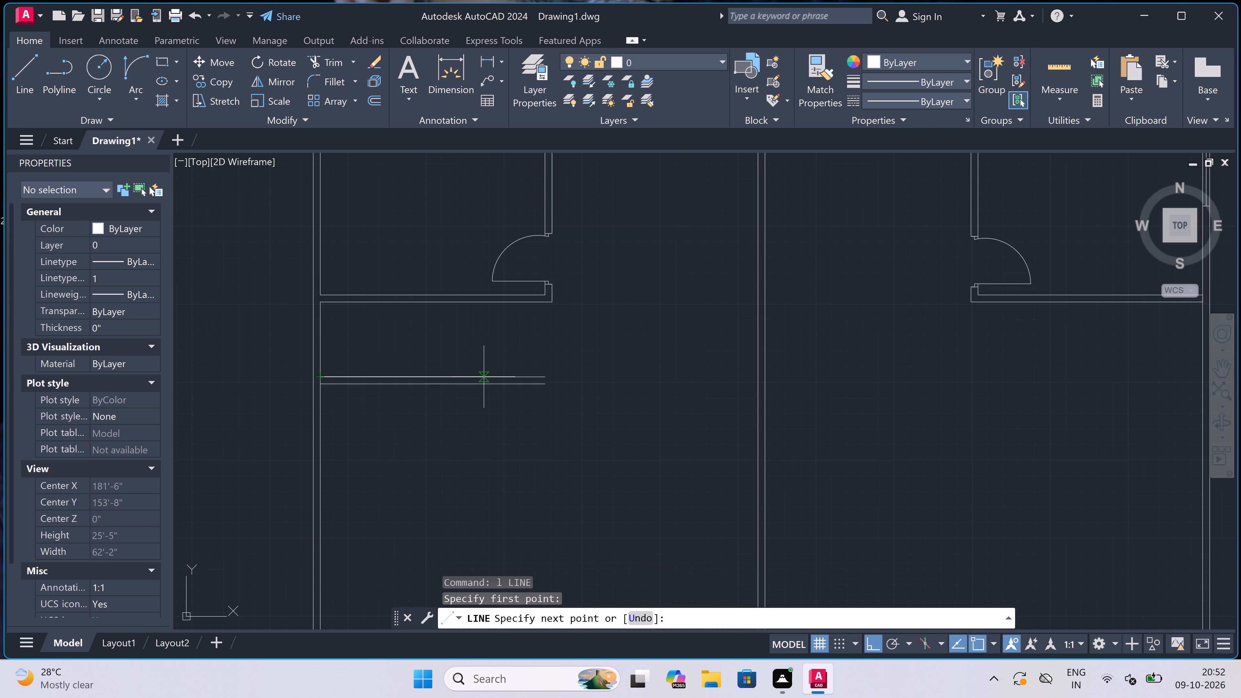
type("6'")
key("space")
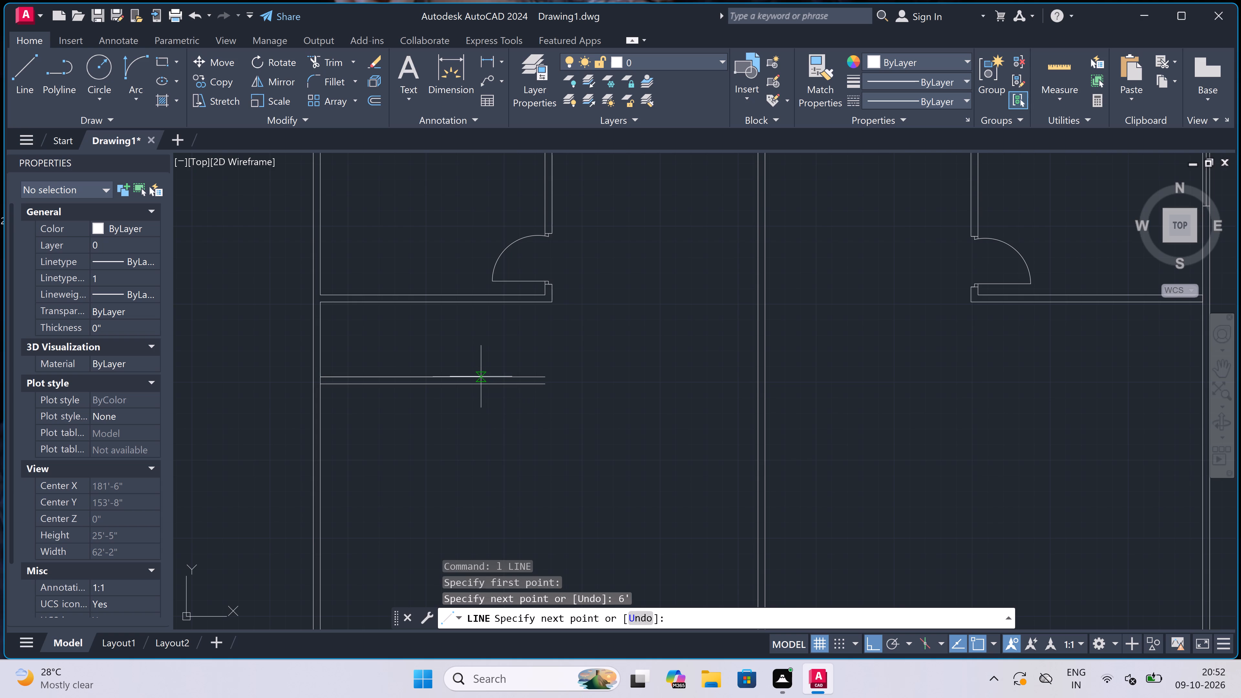
scroll(427, 293, "up", 2)
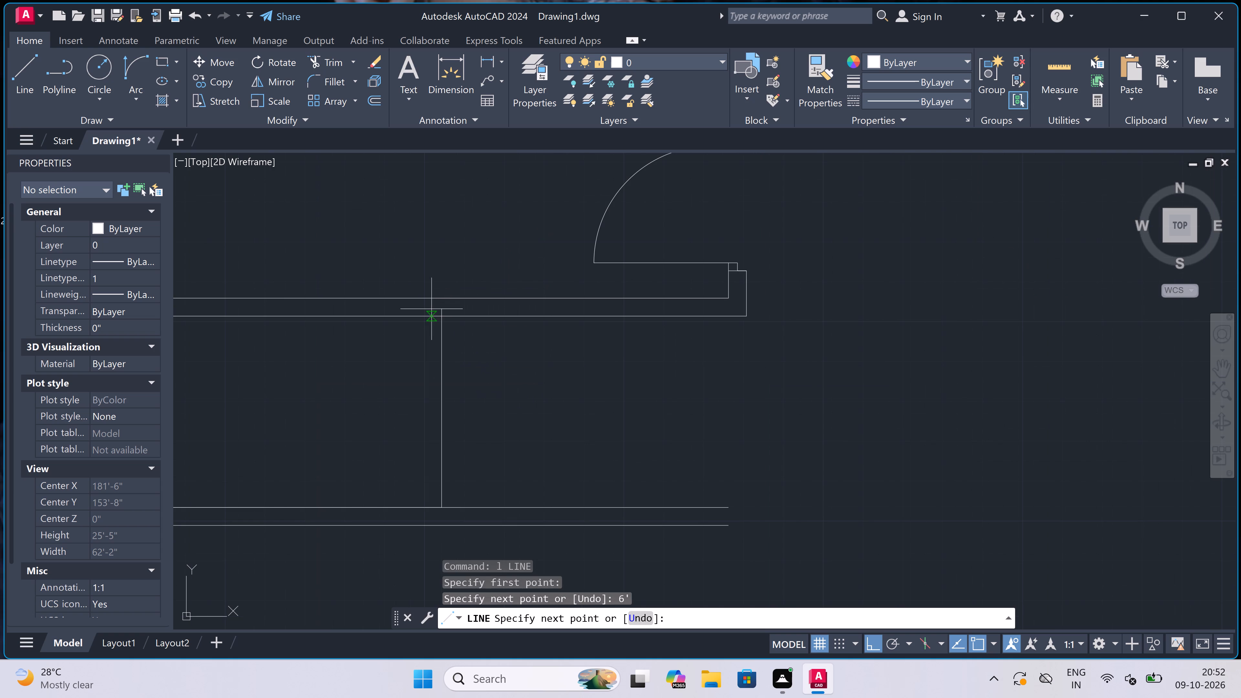
left_click(447, 315)
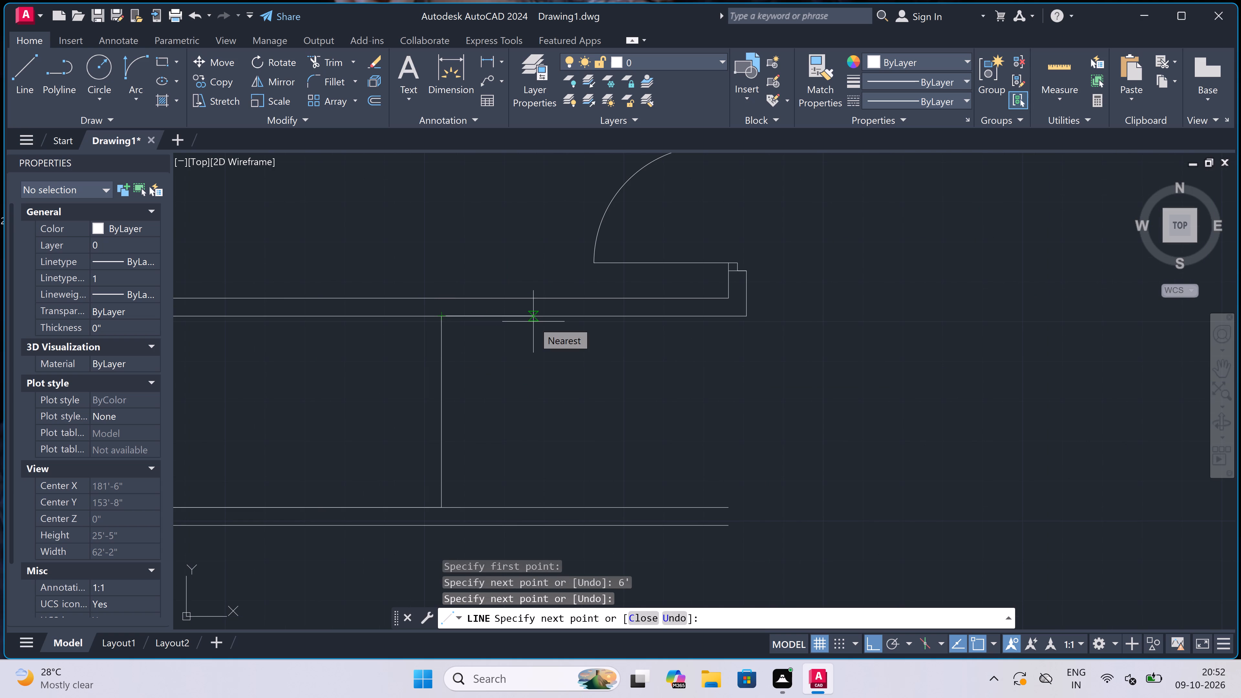
type("4.5\"")
key("space")
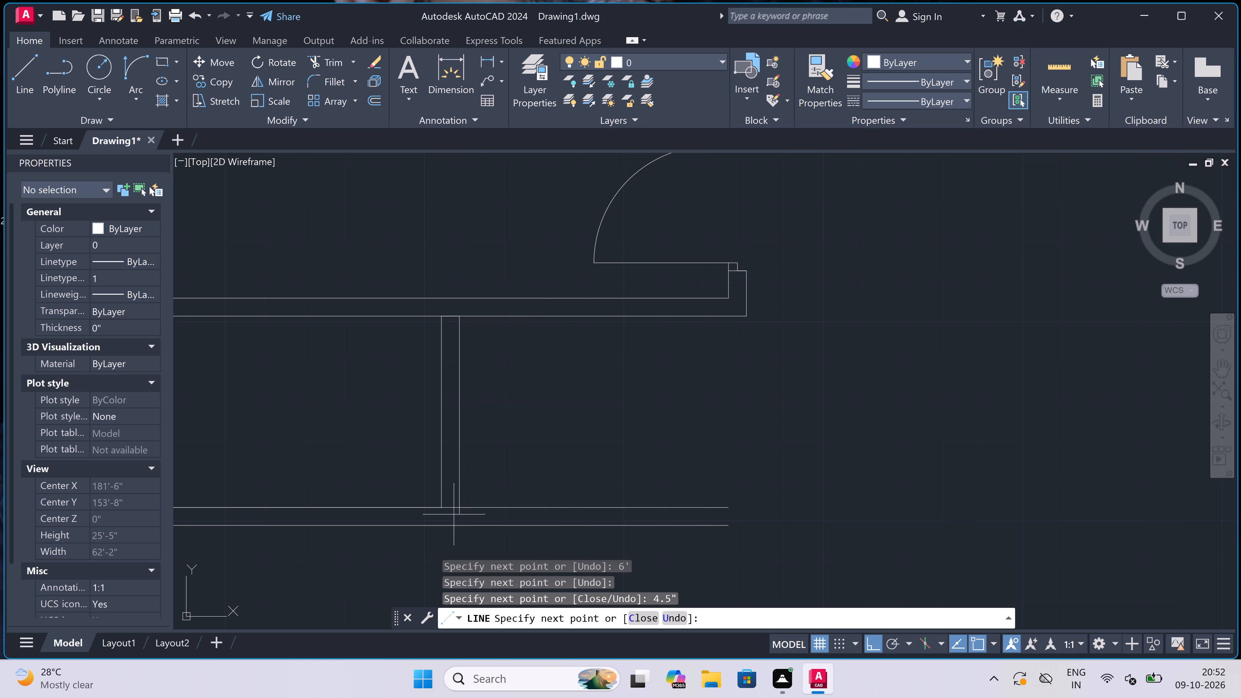
scroll(452, 515, "down", 1)
scroll(451, 515, "up", 2)
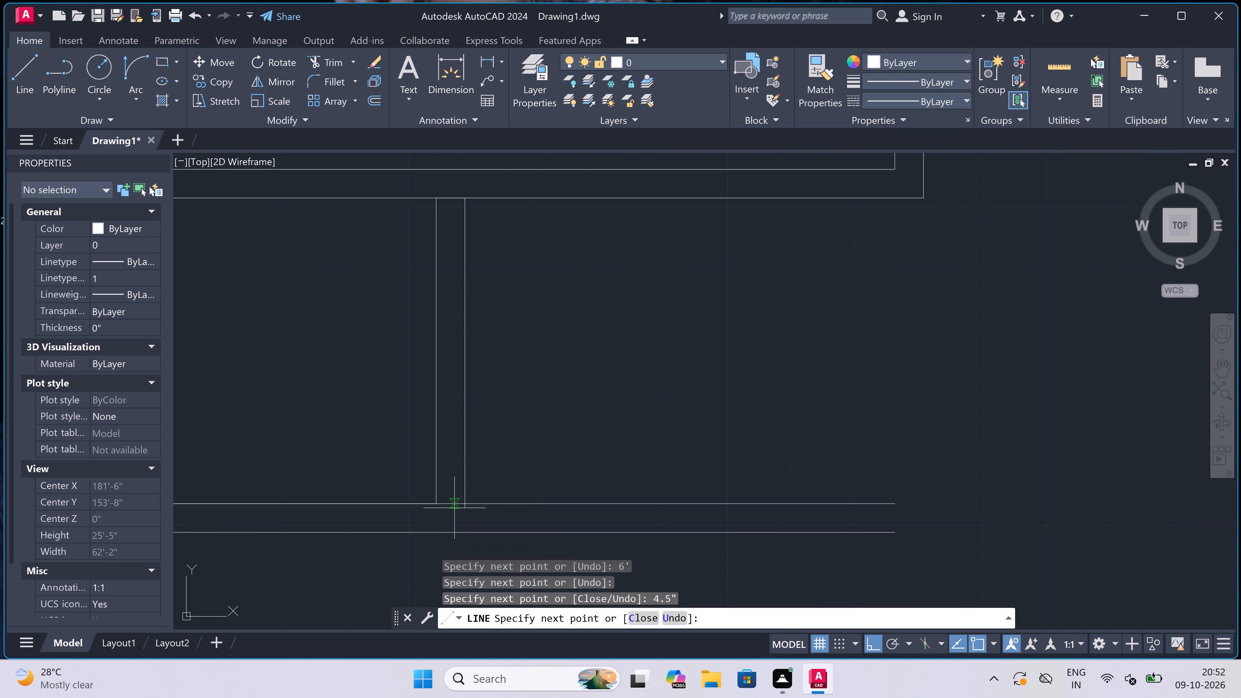
left_click(464, 504)
key("Escape")
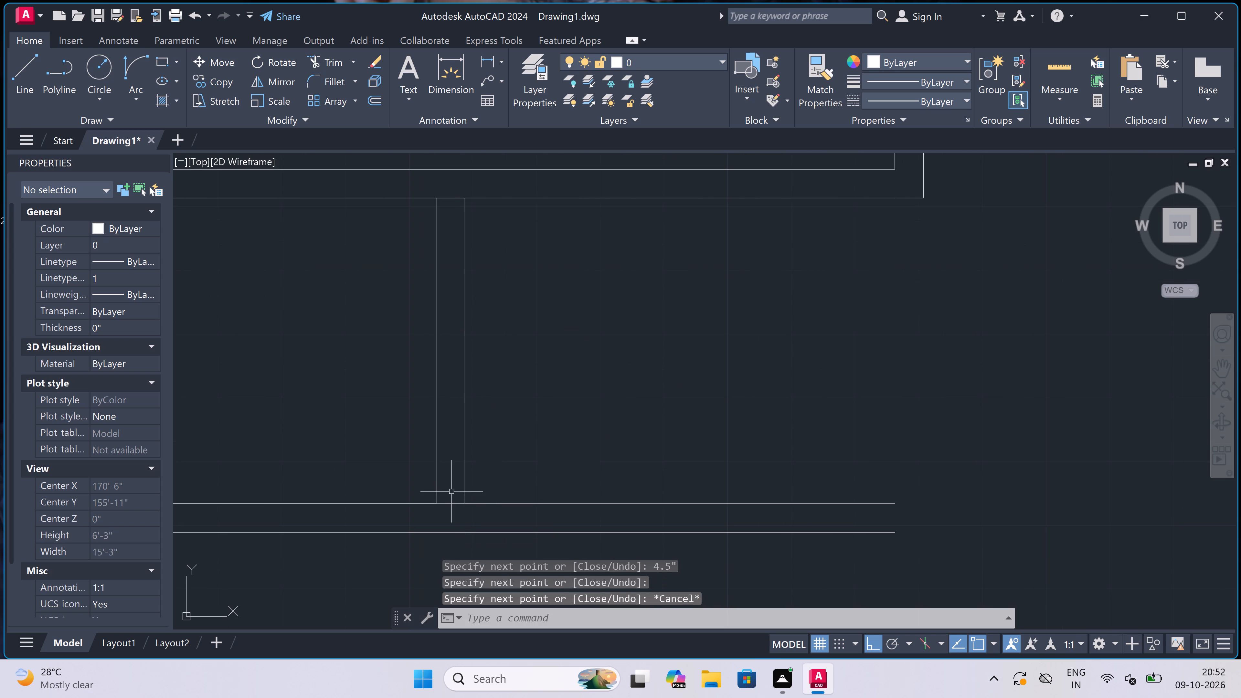
Draw the door's east jamb across the 12' room's bottom wall, west of the partition, with a 2" stop and a 2' leaf downward.
key("space")
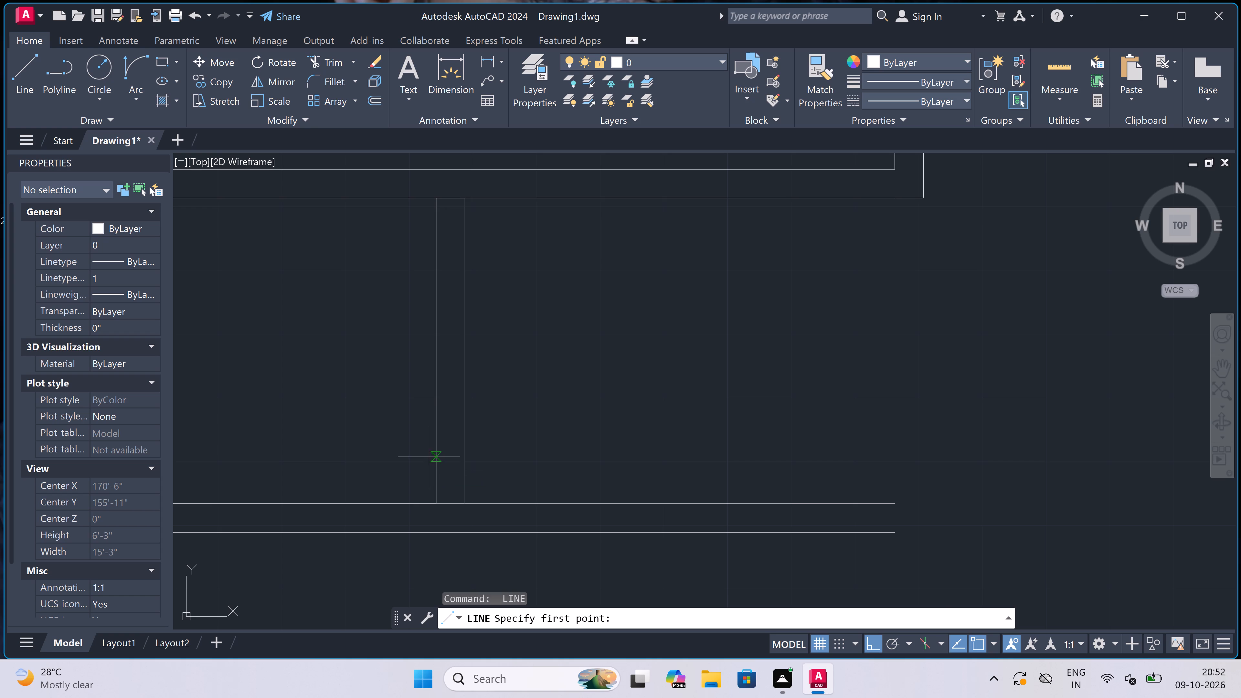
scroll(421, 413, "down", 3)
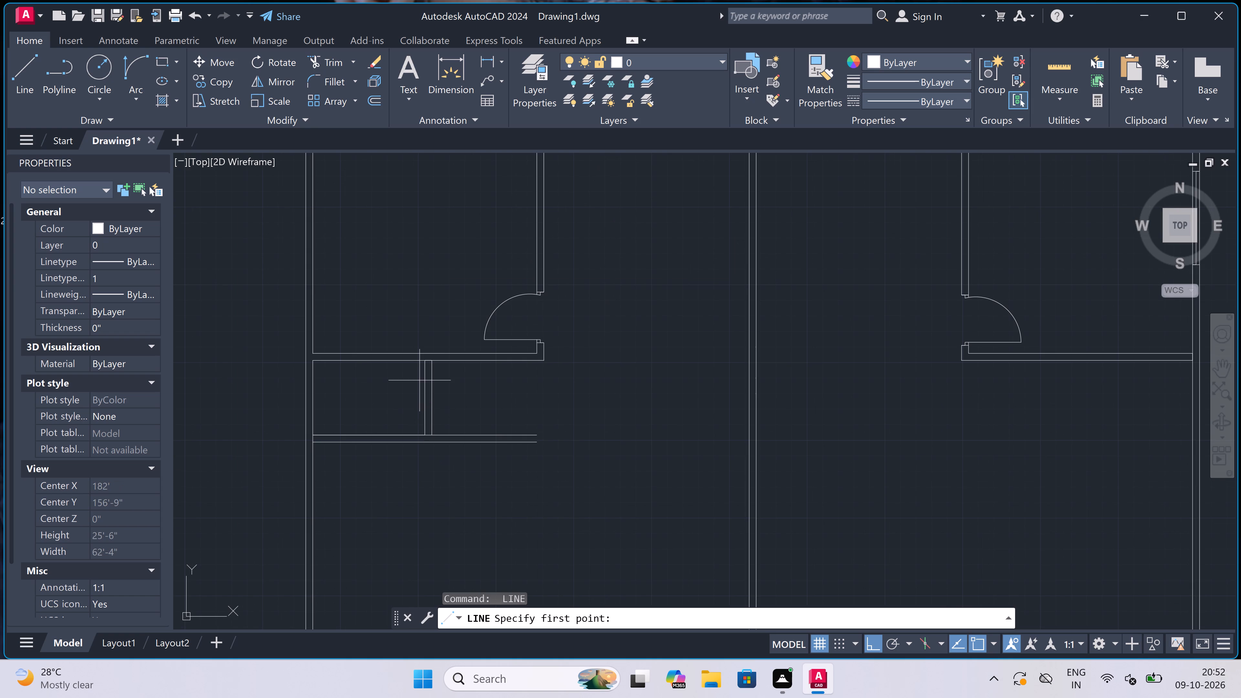
scroll(413, 354, "up", 3)
left_click(428, 377)
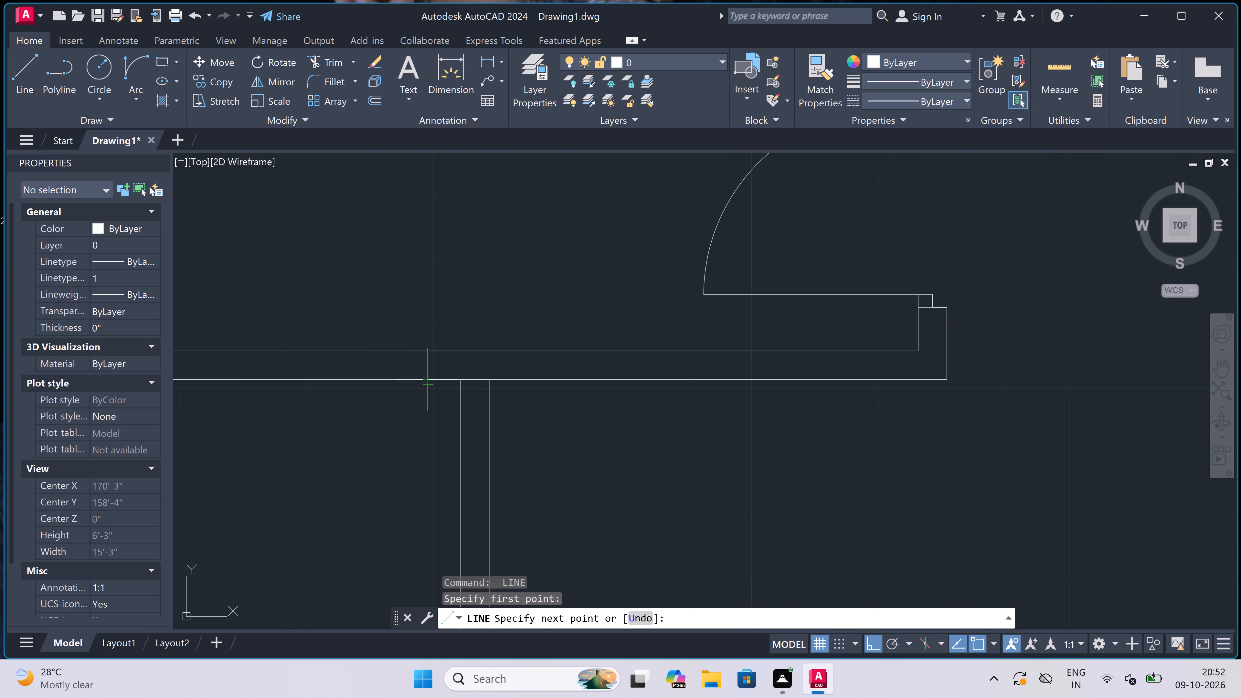
left_click(428, 354)
left_click(428, 363)
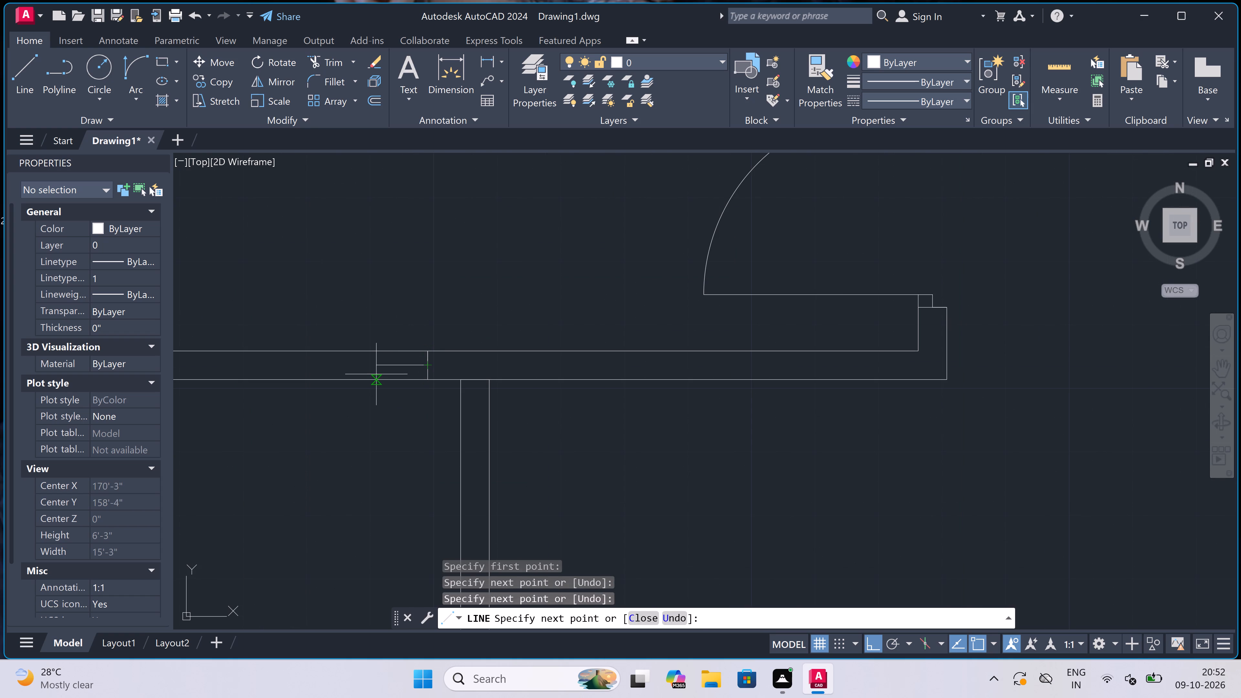
type("2\"")
key("space")
type("2'")
key("space")
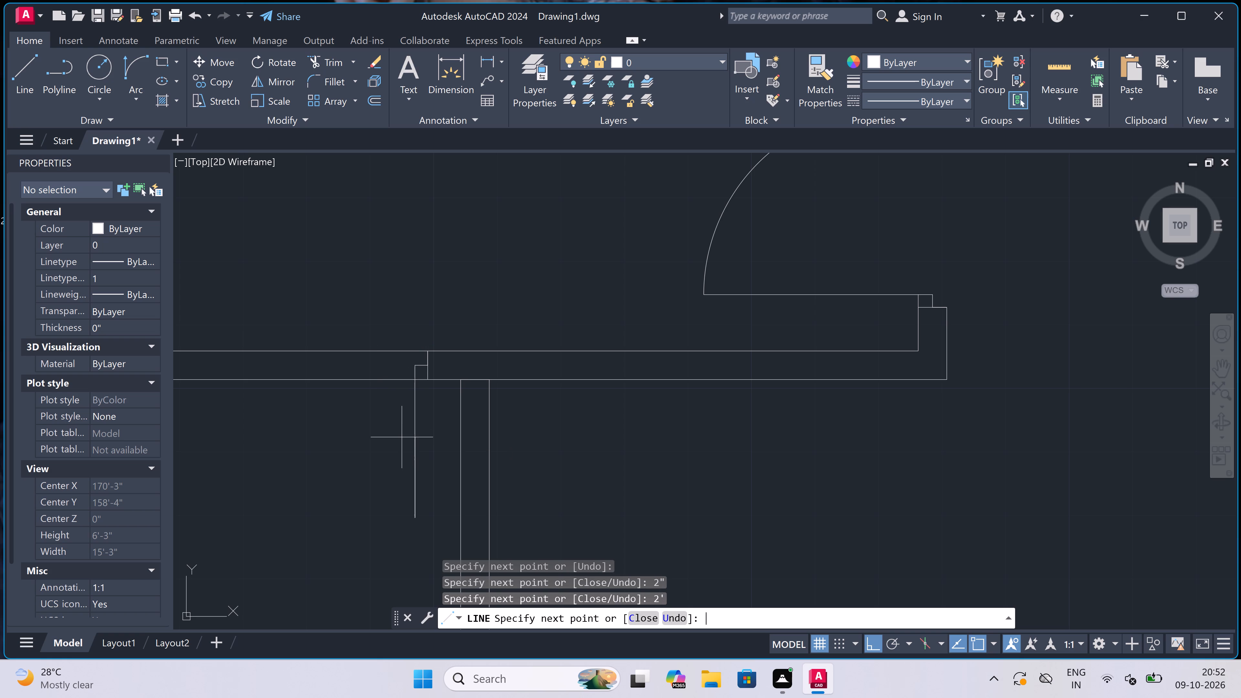
key("Escape")
Draw the door's west jamb across the same wall, with a 2" stop at mid-thickness pointing toward the opening.
key("space")
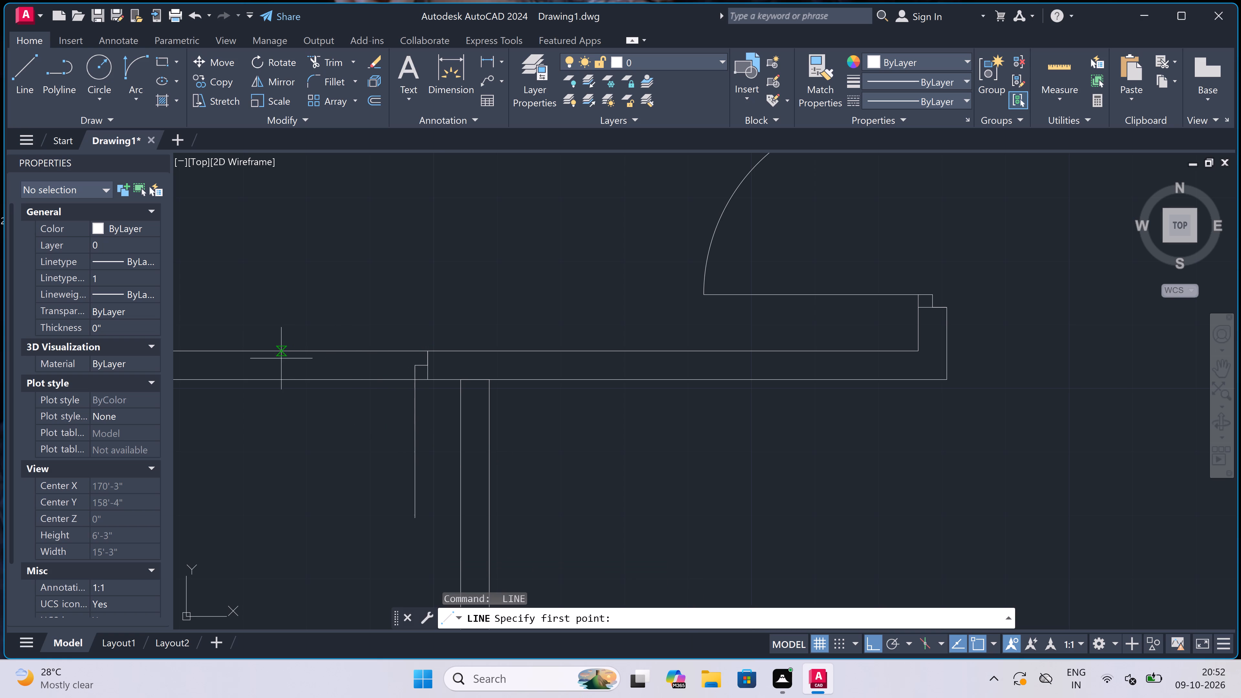
left_click(279, 354)
left_click(276, 383)
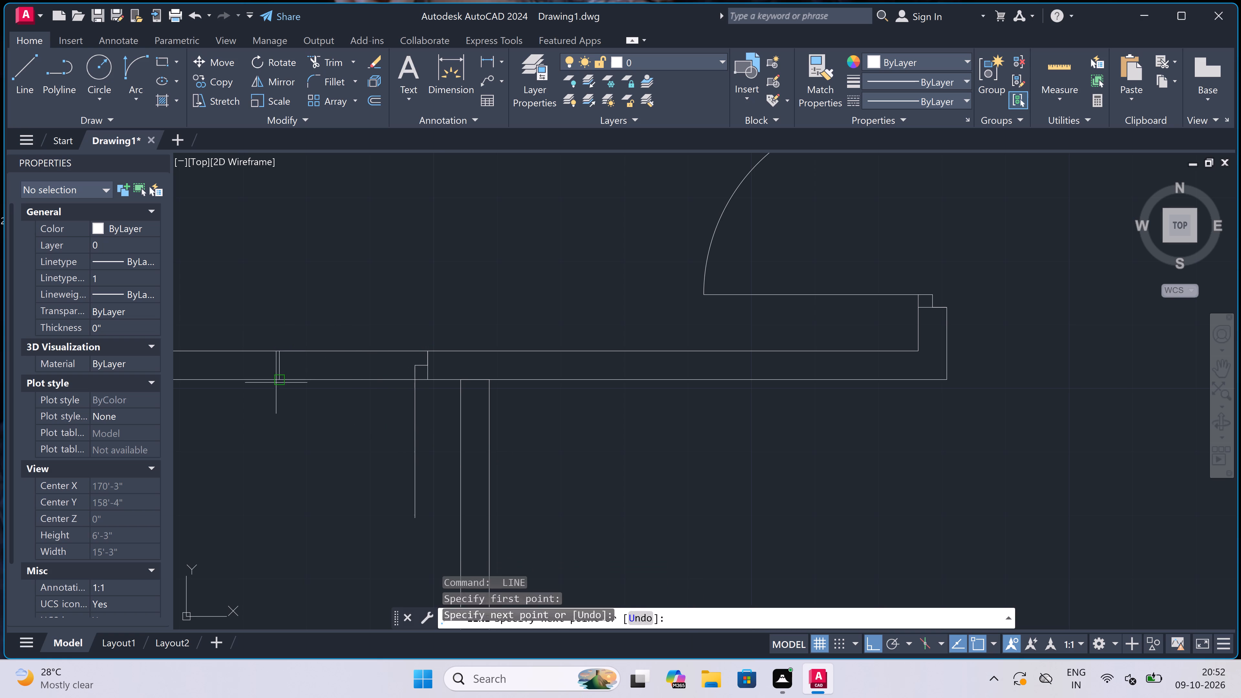
double_click(276, 360)
type("2\"")
key("space")
key("Escape")
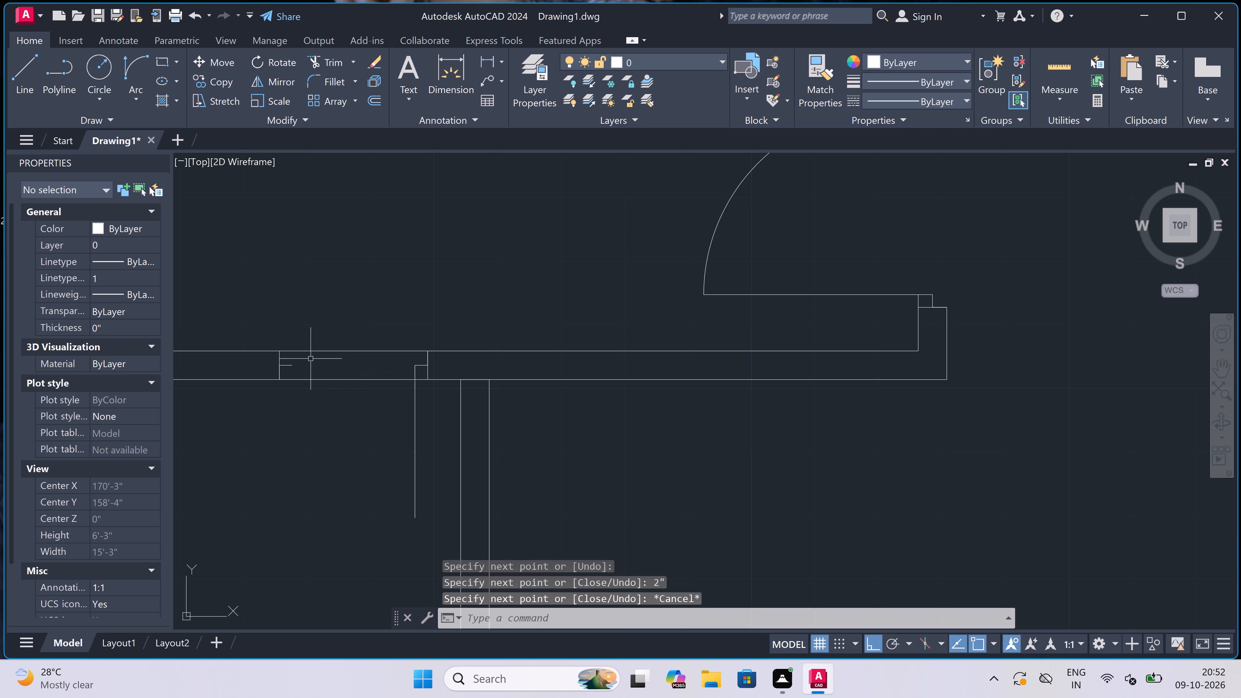
Draw the door swing arc from the leaf's lower end to the tip of the west jamb's stop.
left_click(125, 49)
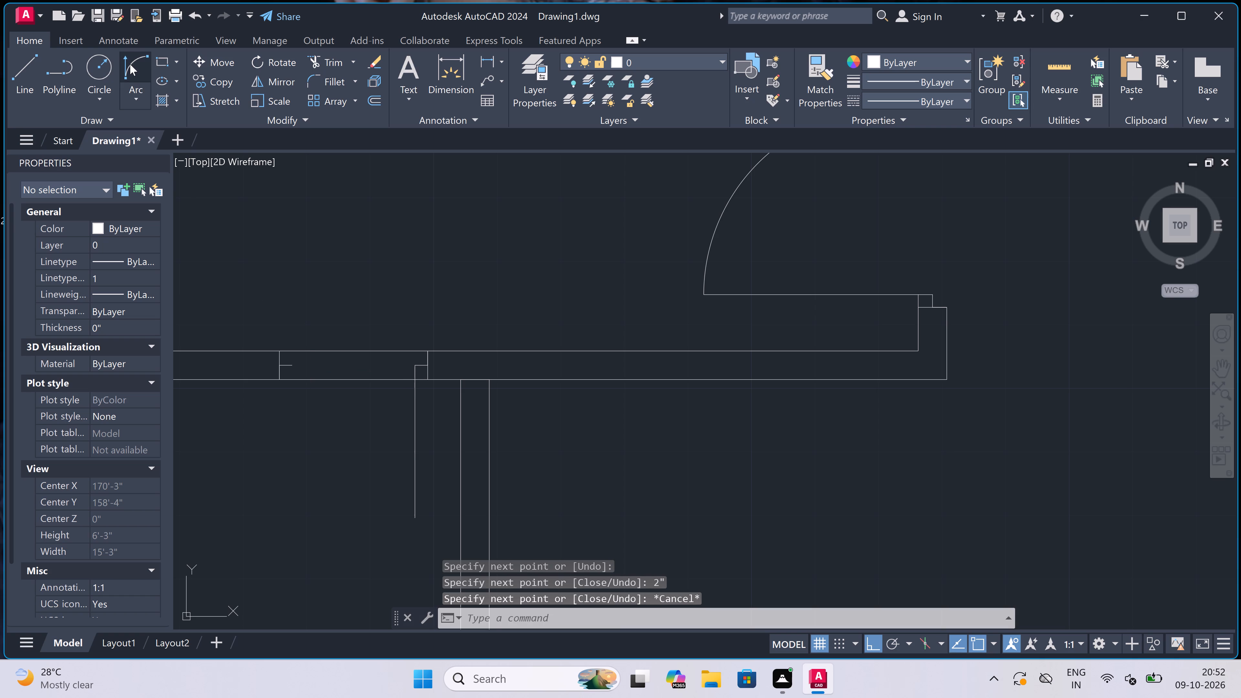
left_click(130, 64)
left_click(418, 521)
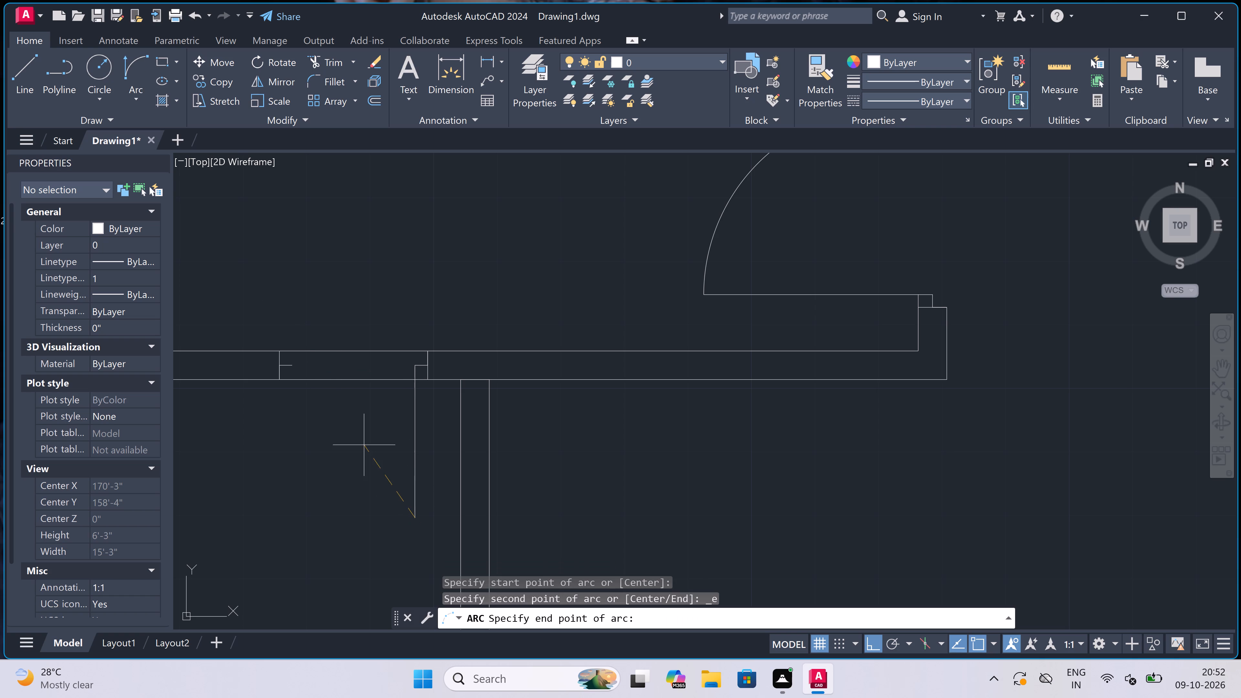
left_click(295, 364)
left_click(268, 411)
Trim both wall faces between the two jambs to open the doorway.
type("tr")
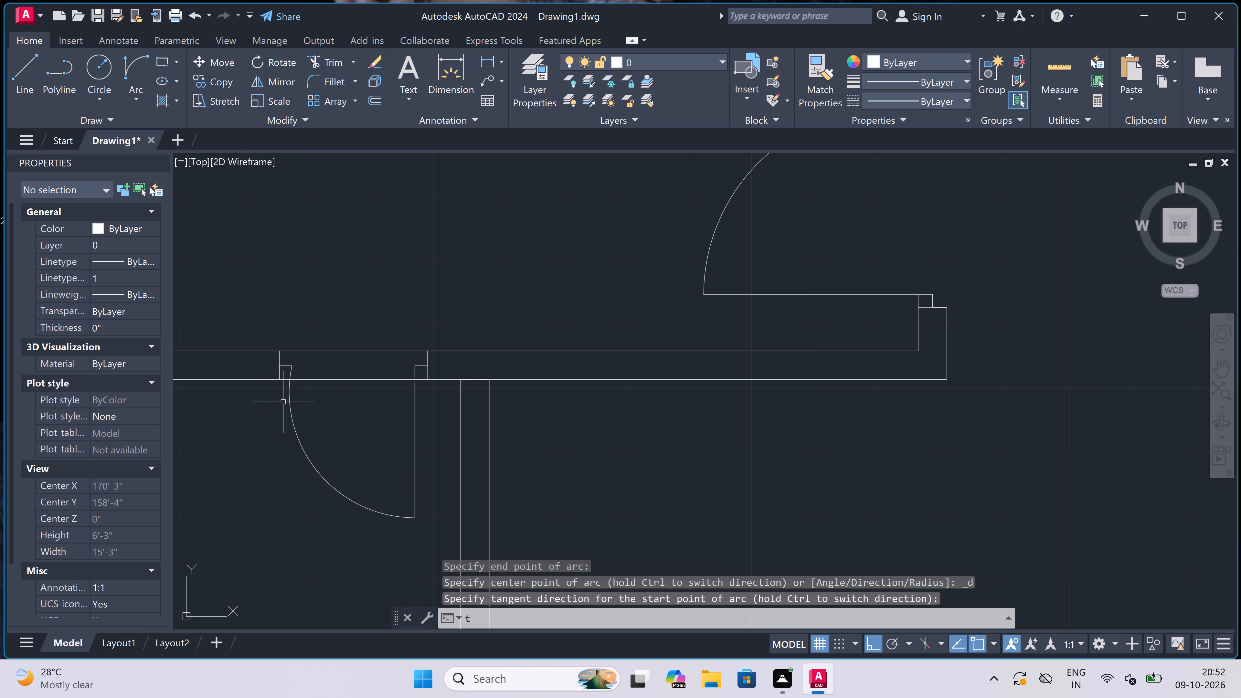
key("space")
left_click(323, 317)
left_click(332, 414)
Trim the horizontal wall faces between the vertical partition's two faces at its top and bottom junctions.
scroll(354, 308, "down", 1)
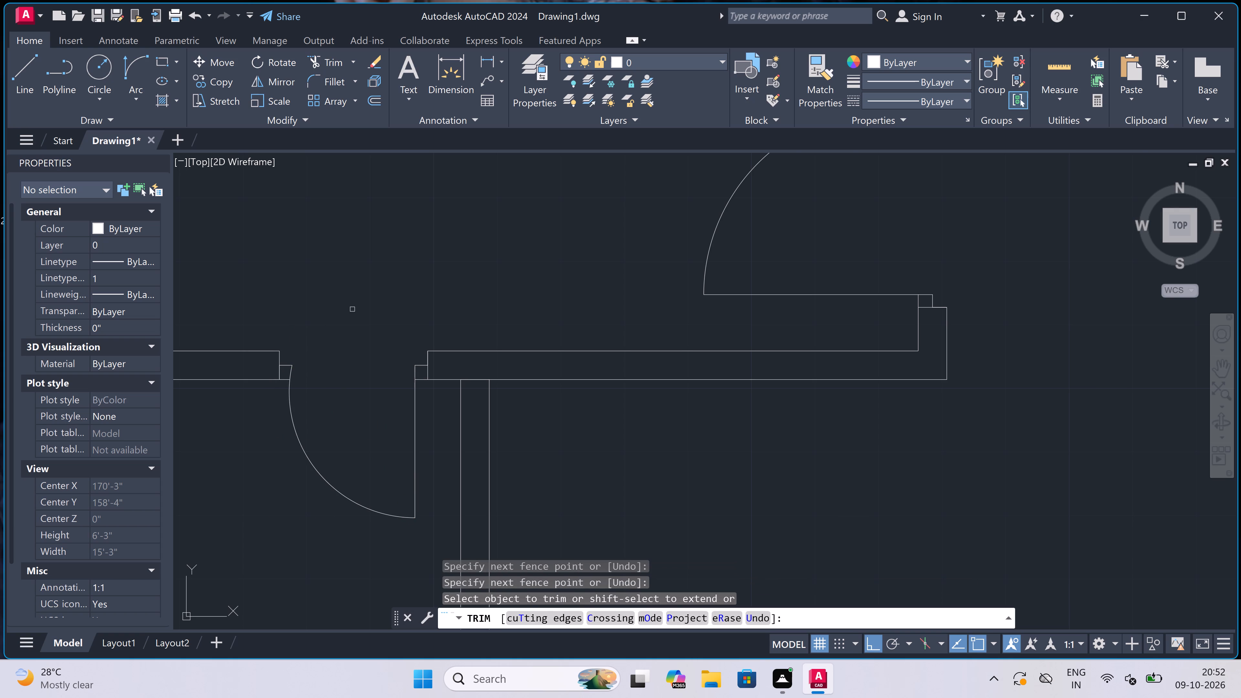
scroll(354, 308, "down", 3)
scroll(365, 322, "up", 4)
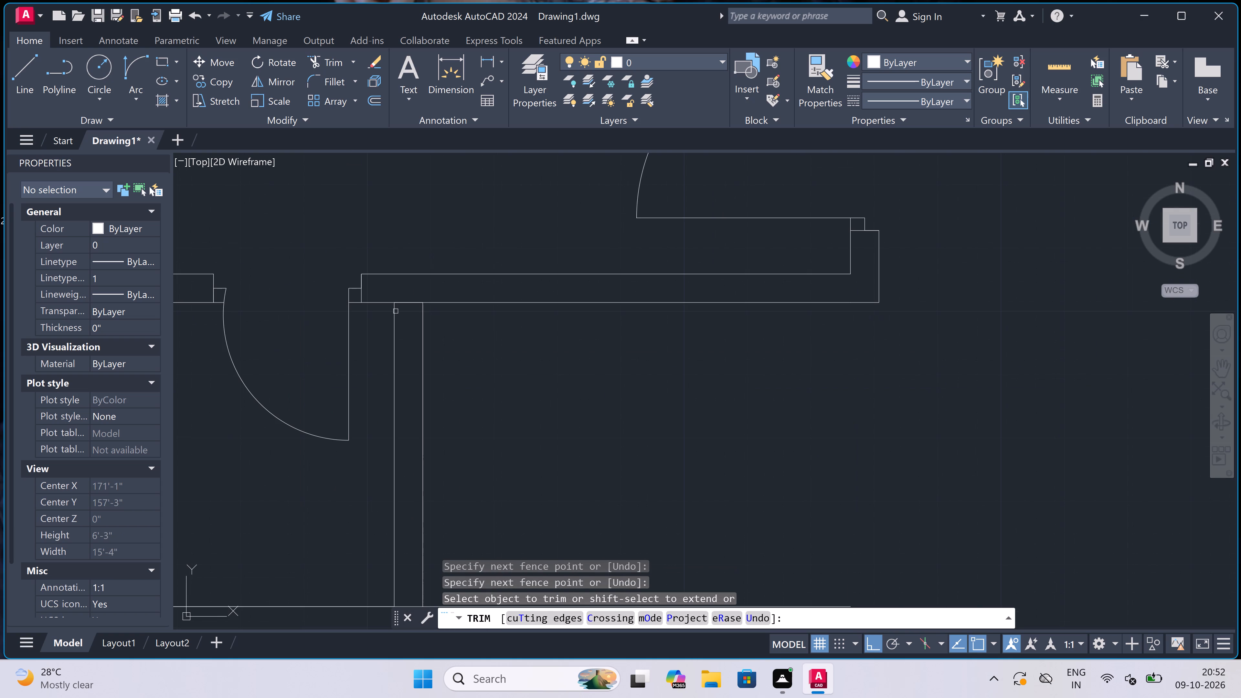
double_click(417, 294)
left_click(399, 330)
scroll(406, 307, "down", 3)
scroll(408, 369, "up", 2)
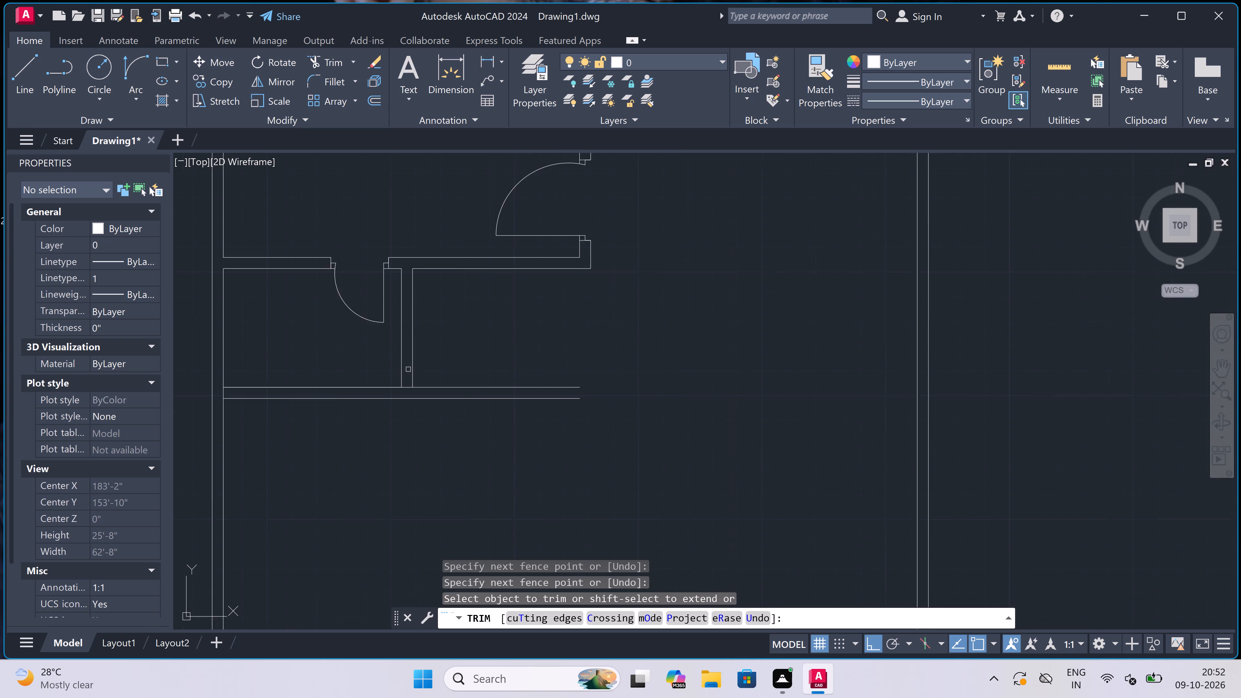
scroll(402, 403, "up", 3)
left_click(402, 404)
left_click(407, 311)
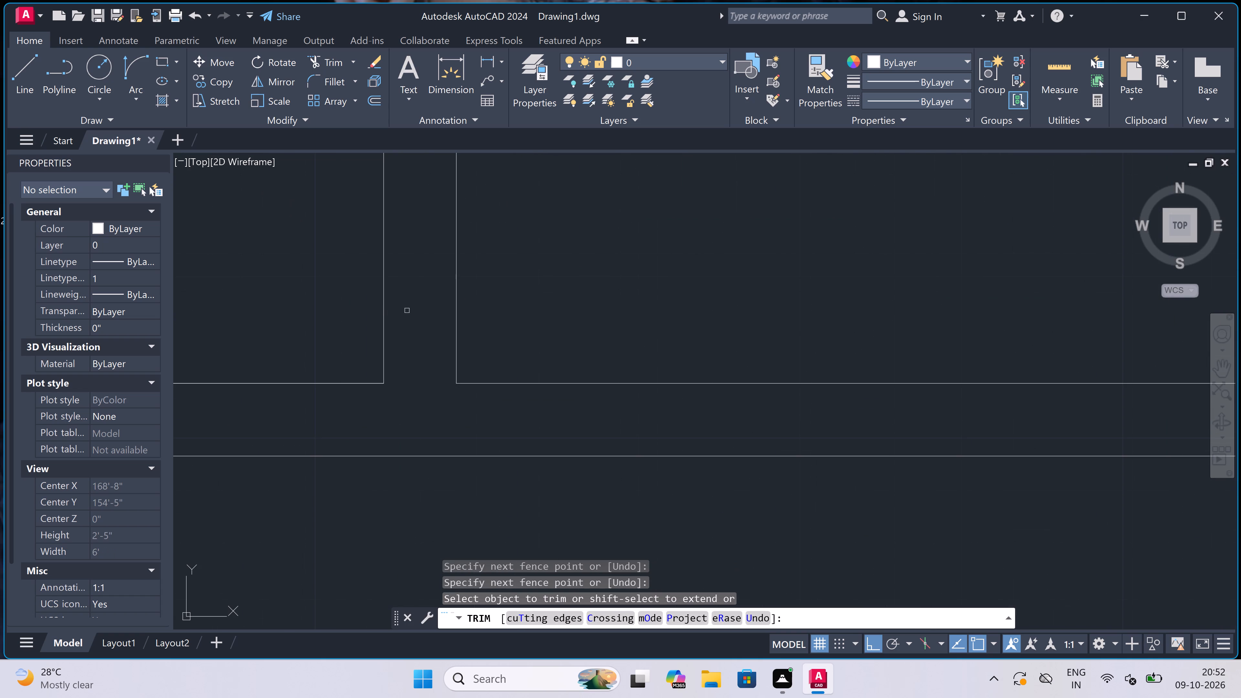
scroll(407, 311, "down", 5)
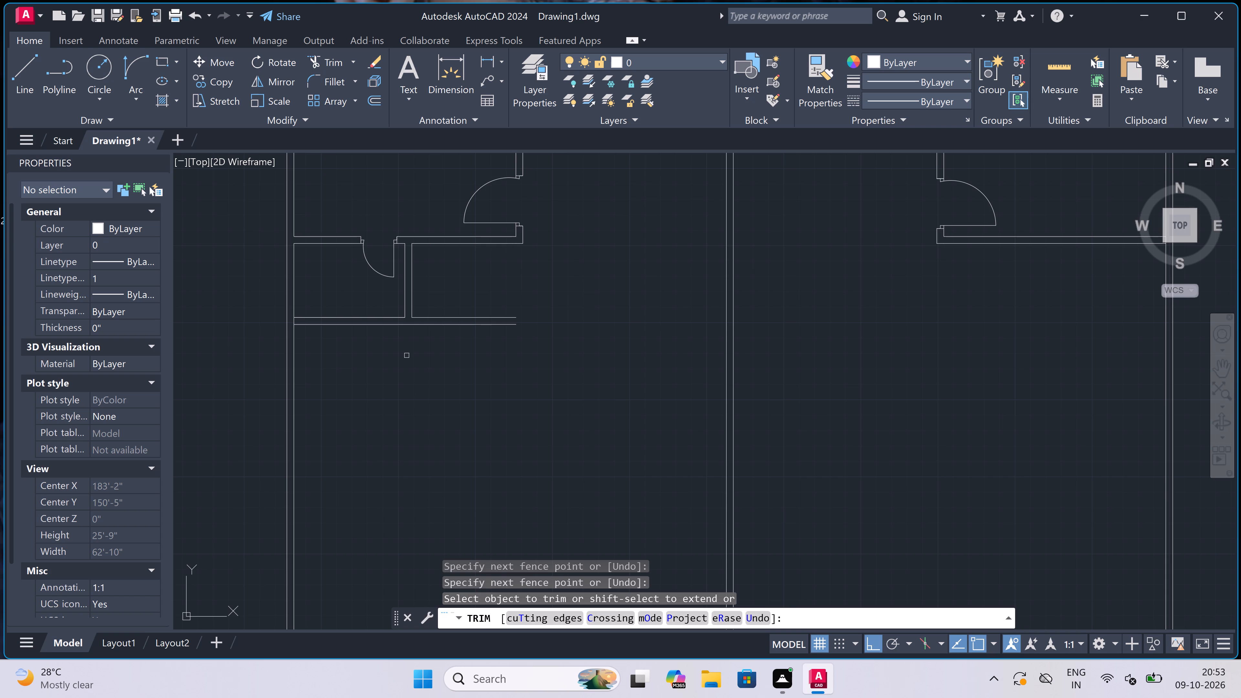
key("Escape")
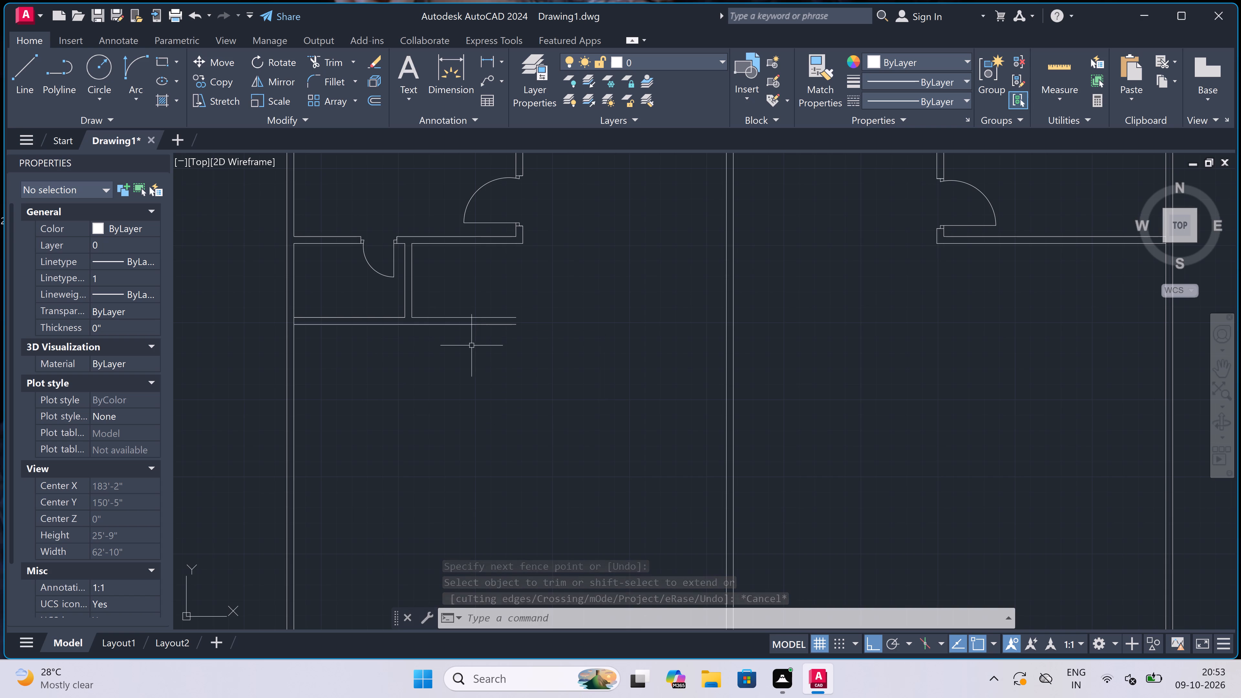
Draw a room outline below the compartment from the west wall's inner face: 14' east, 12' down, and back to the west wall.
key("l")
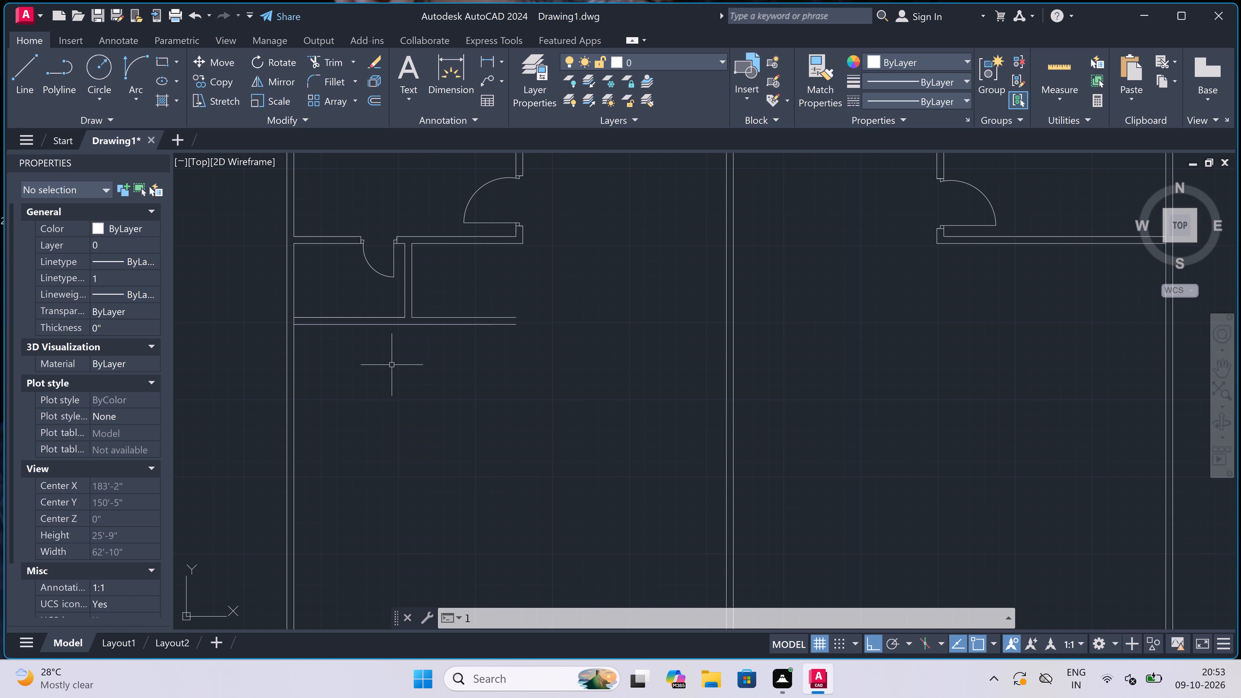
key("space")
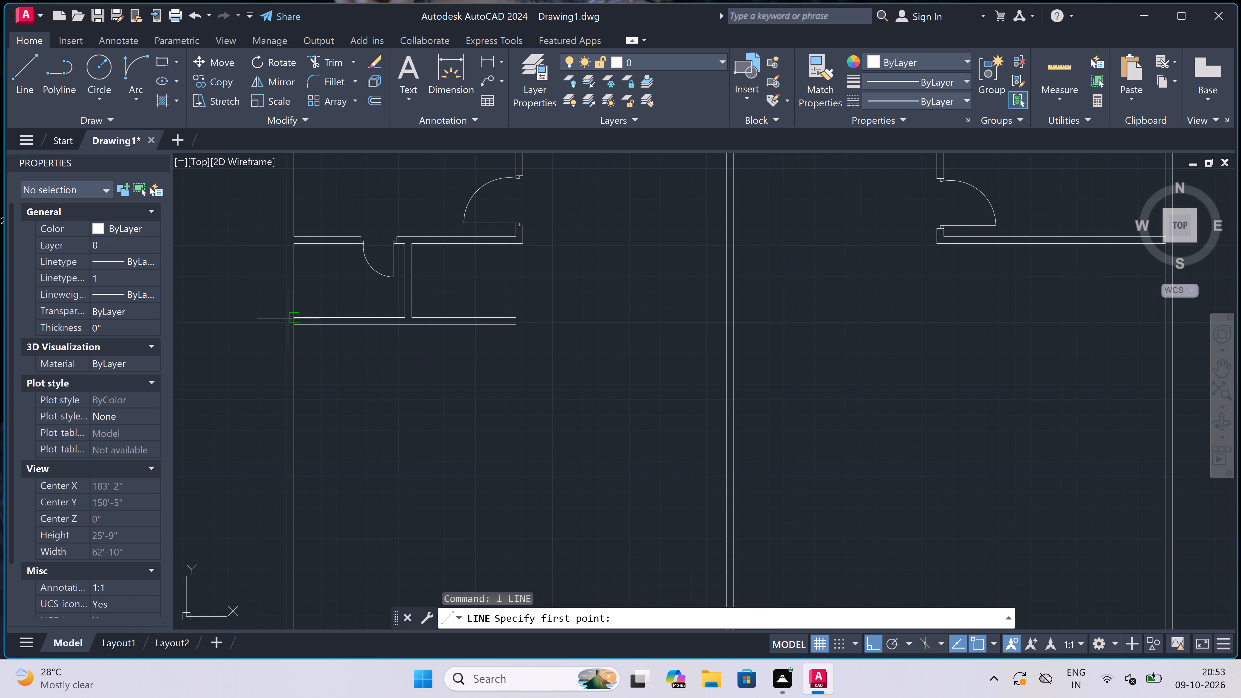
left_click(289, 325)
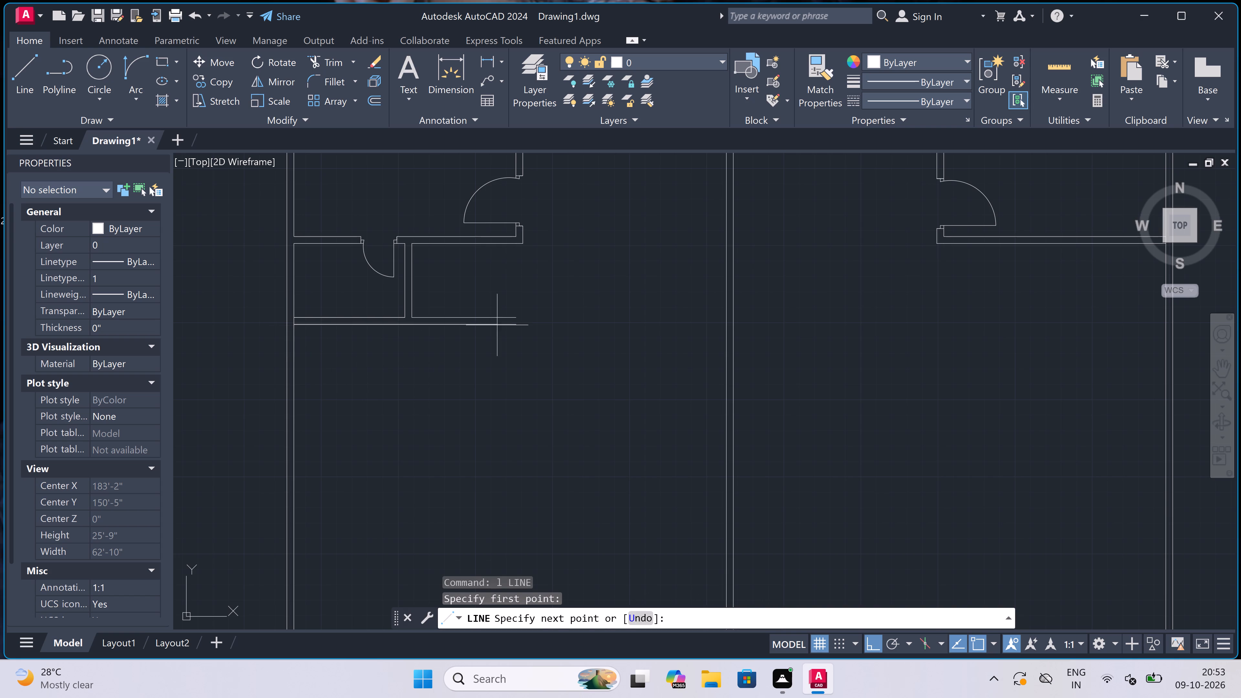
type("14'")
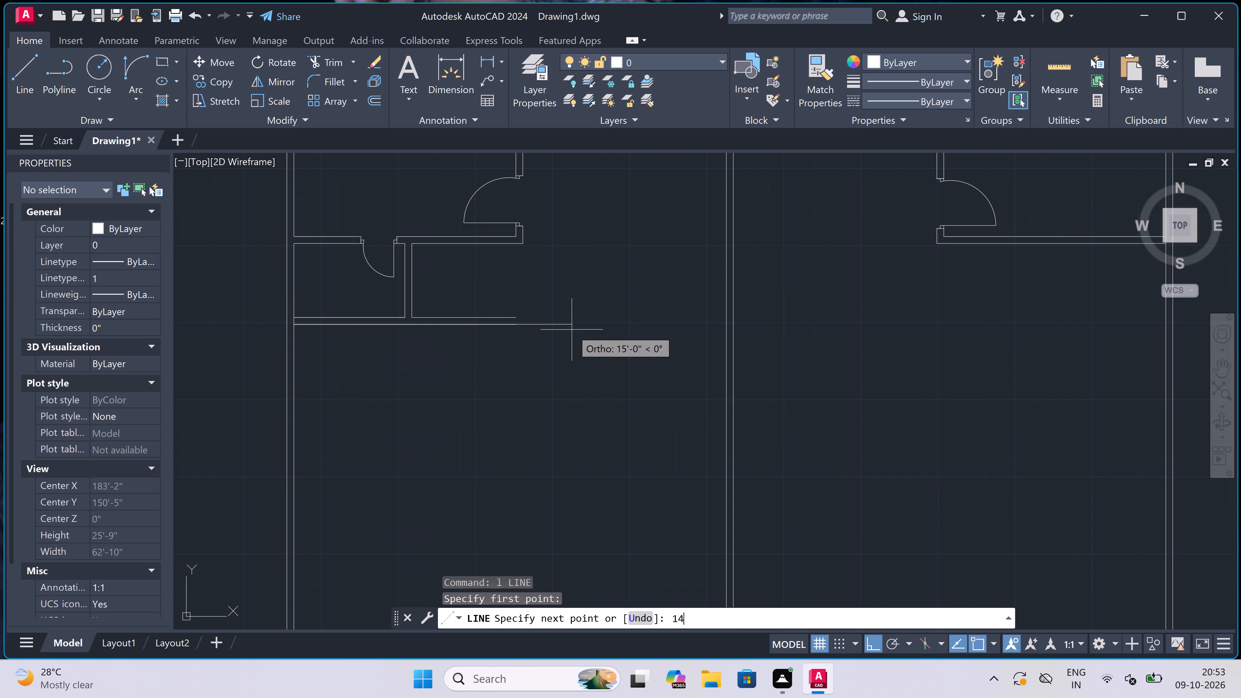
key("space")
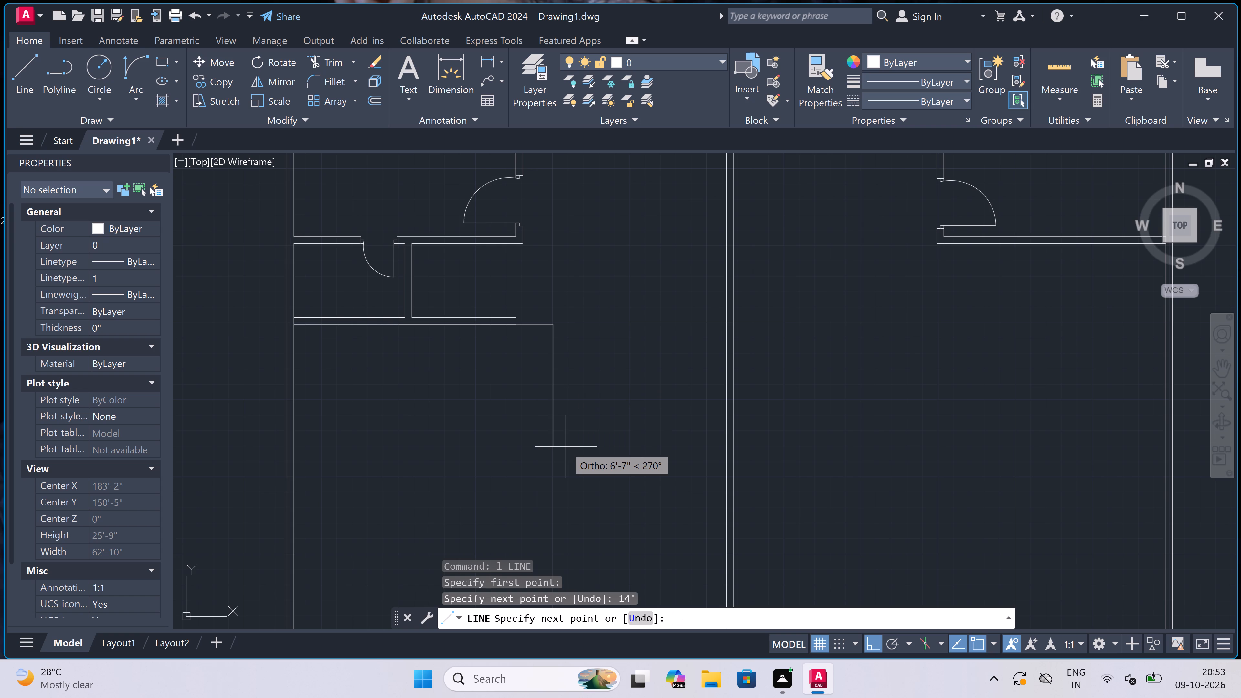
type("4.5\"")
key("BackSpace")
key("BackSpace")
key("BackSpace")
key("BackSpace")
type("12")
type("'")
key("space")
scroll(564, 447, "down", 1)
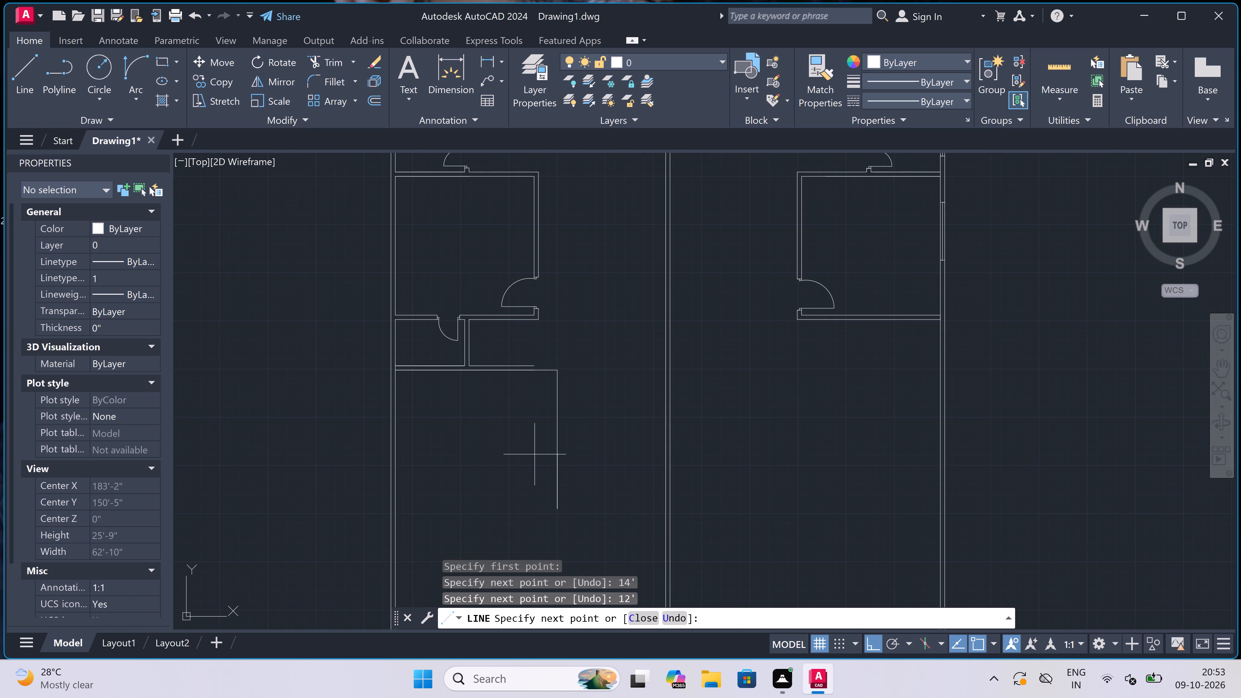
left_click(398, 510)
Continue the room outline 4.5" down, east to align with the room's inner corner, and another 4.5" east to form the bottom wall's outer face.
type("4.5\"")
key("space")
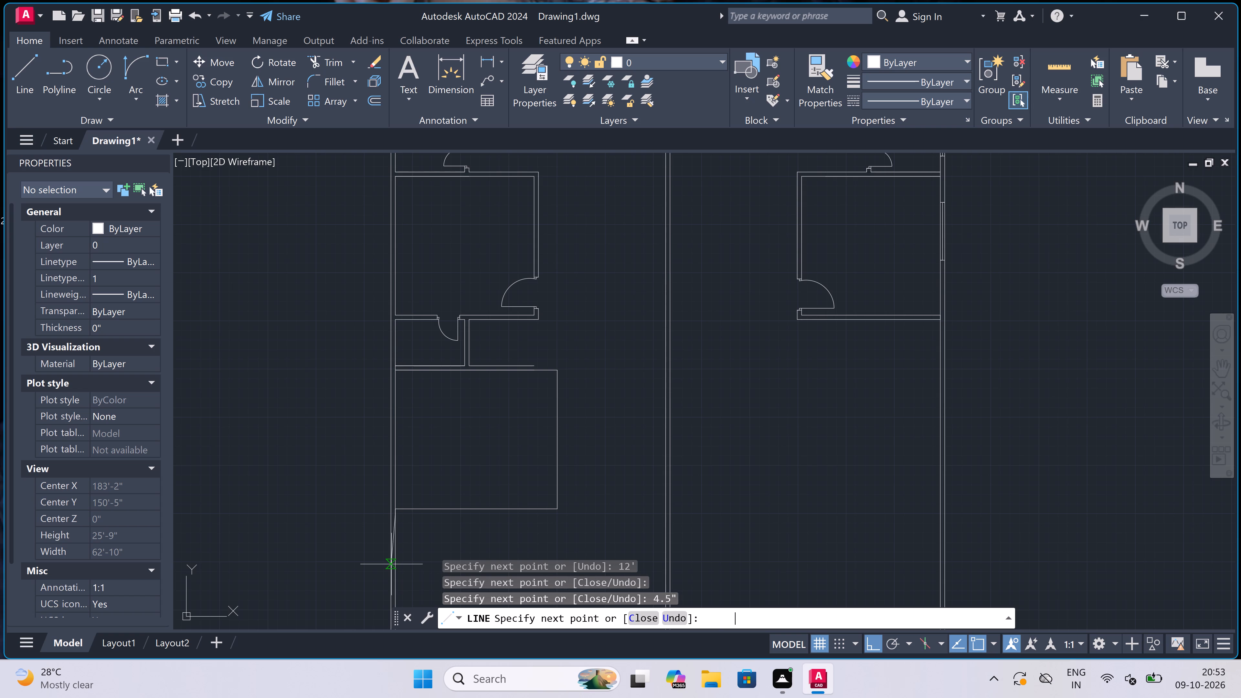
scroll(553, 516, "up", 3)
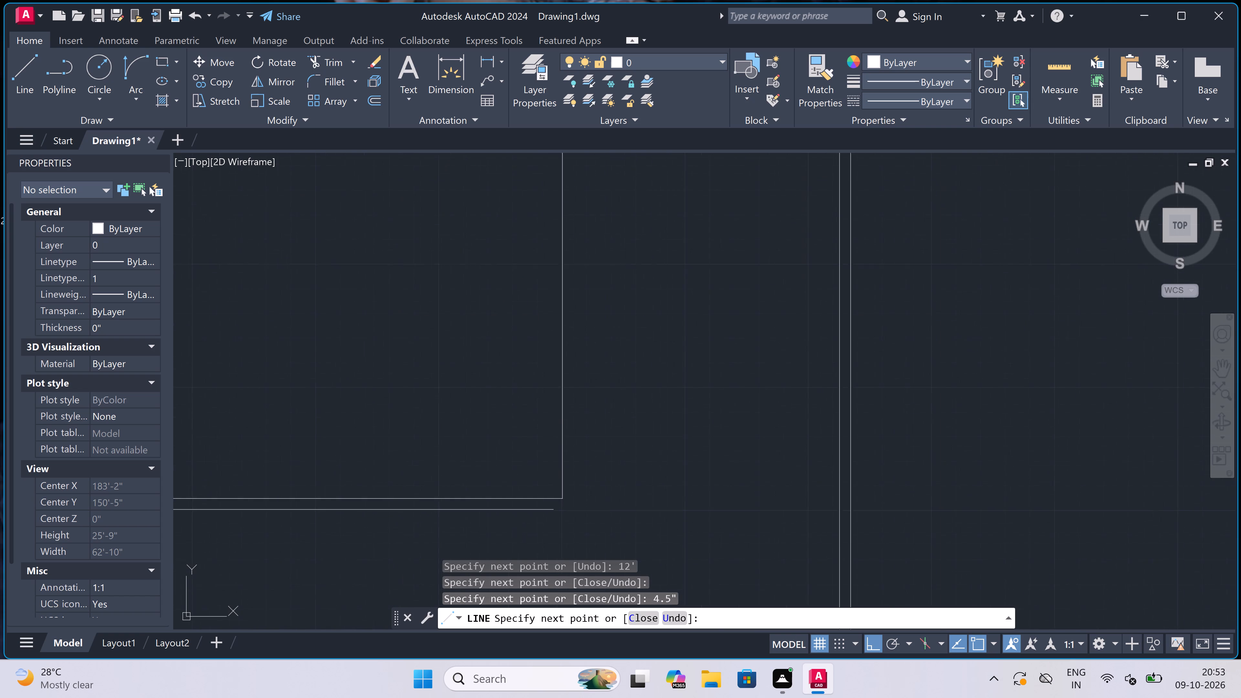
scroll(567, 512, "up", 2)
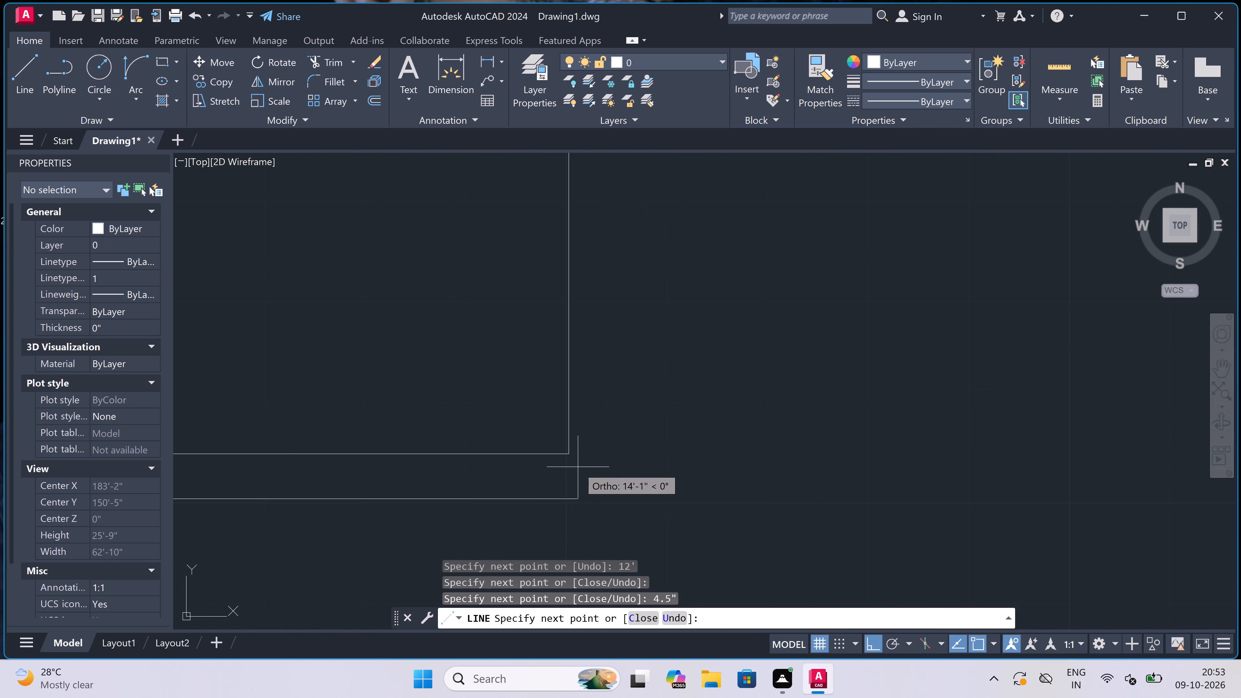
scroll(573, 474, "up", 2)
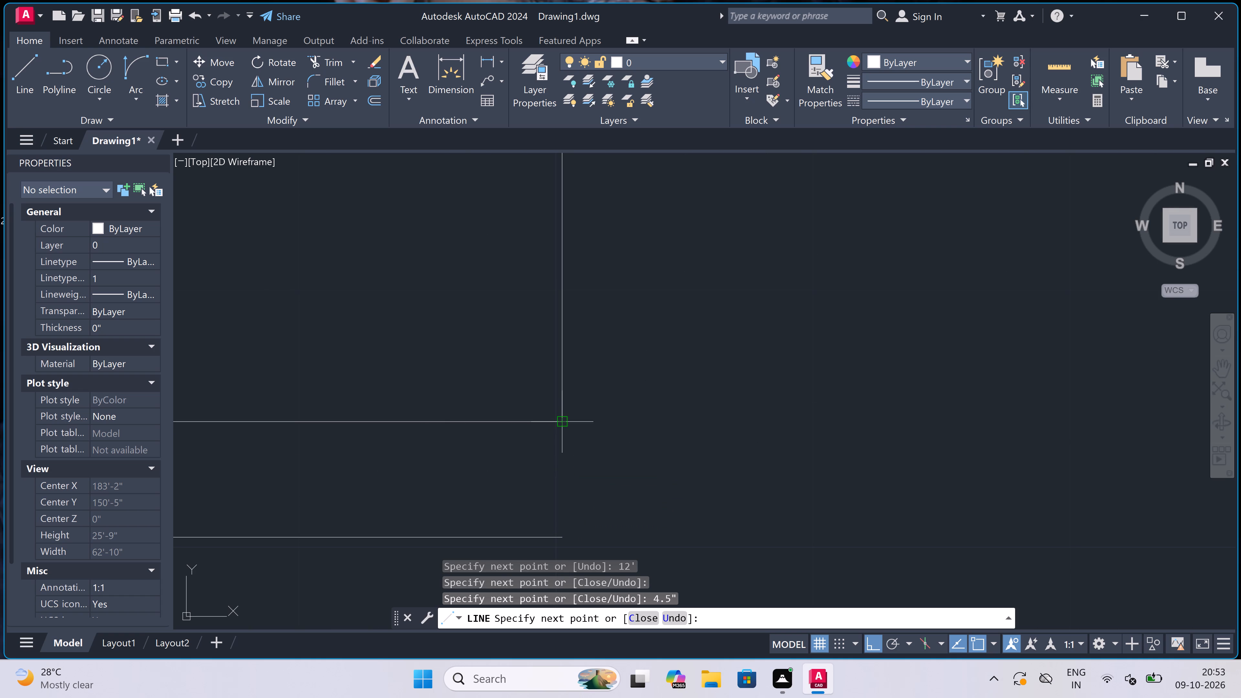
left_click(565, 538)
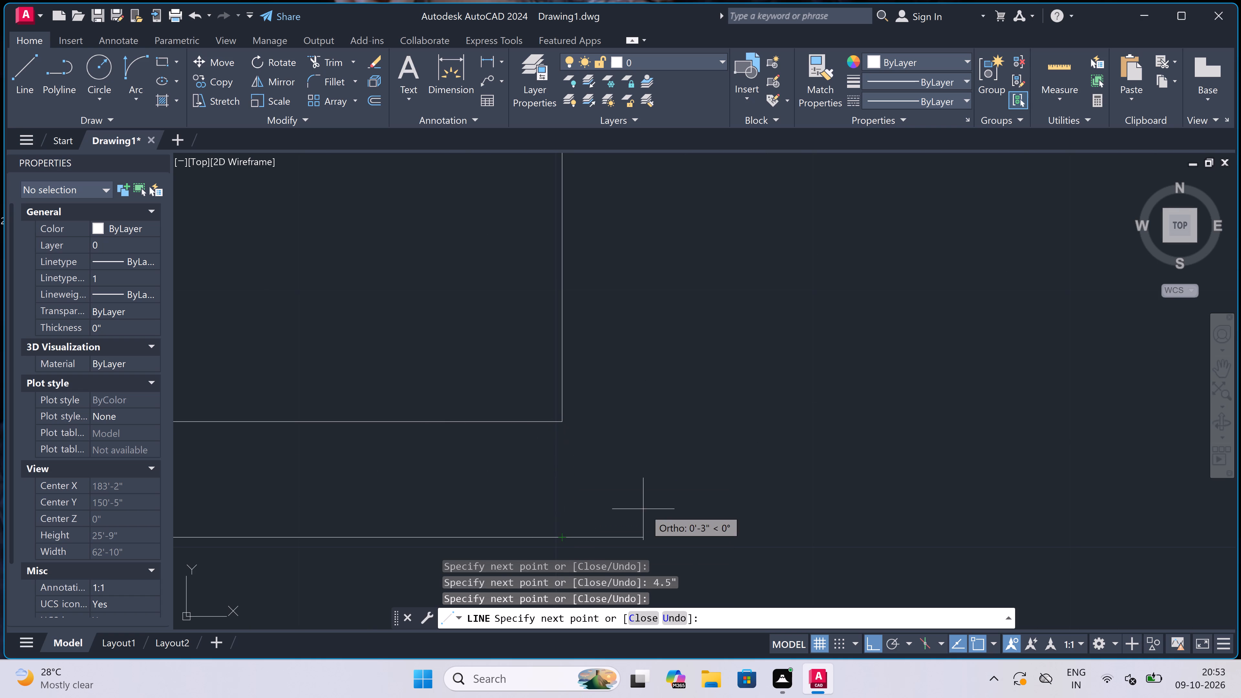
type("4.5\"")
key("space")
Draw the room's east wall outer face up to the top wall's outer face level, and west to meet that face's open end.
scroll(651, 504, "down", 5)
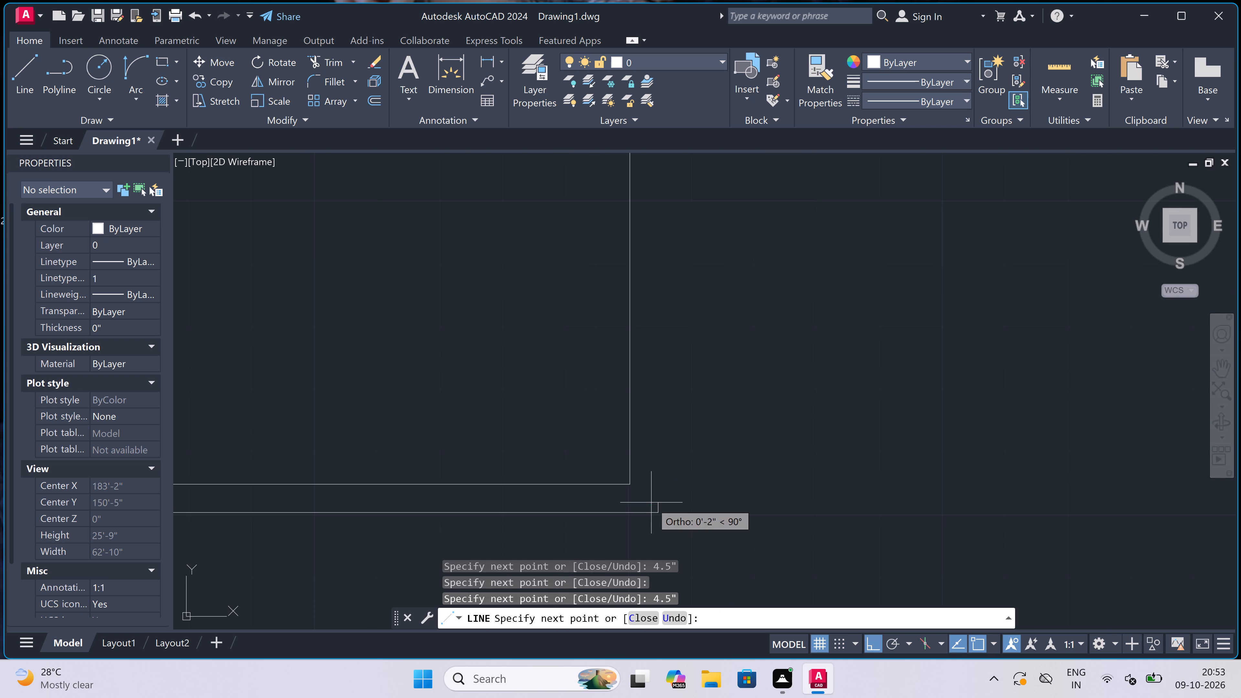
scroll(651, 502, "down", 1)
scroll(654, 261, "up", 4)
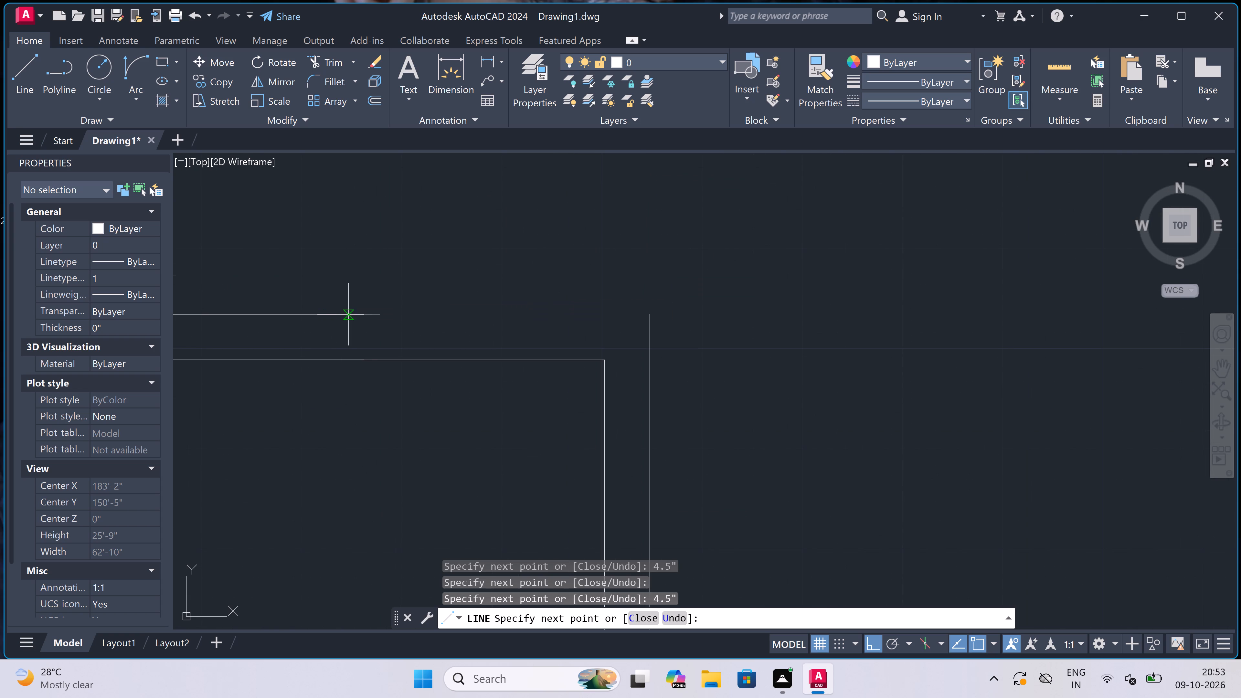
left_click(369, 314)
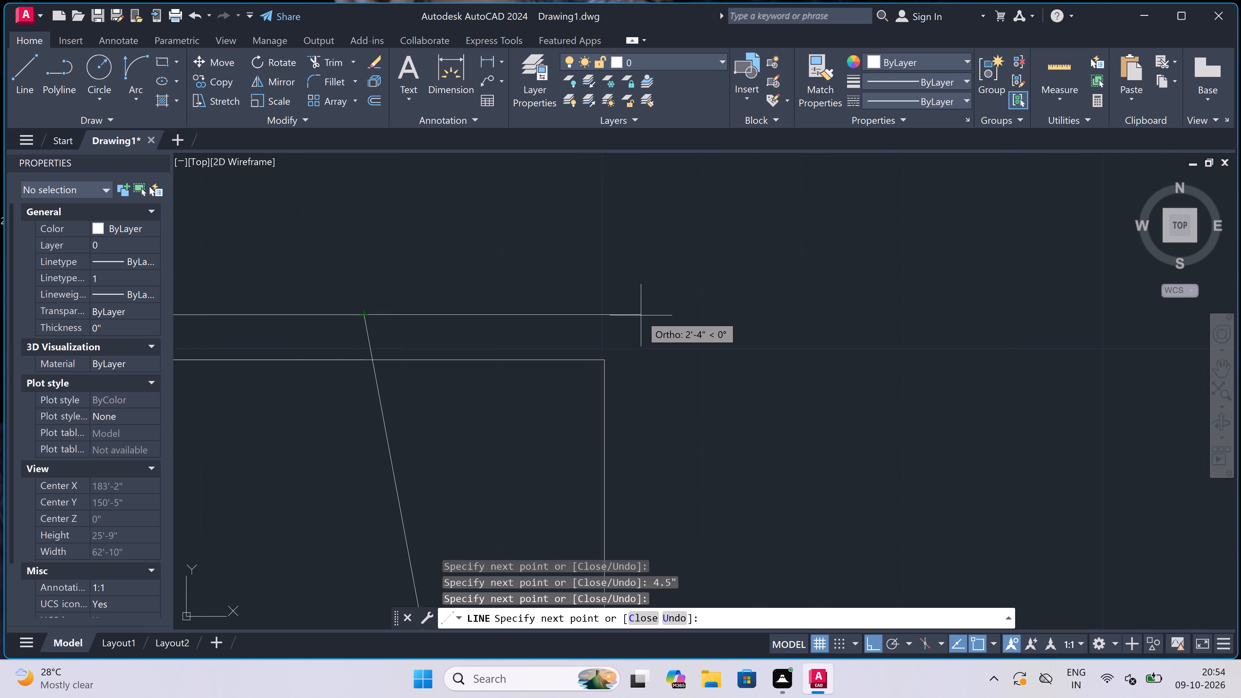
key("ctrl+z")
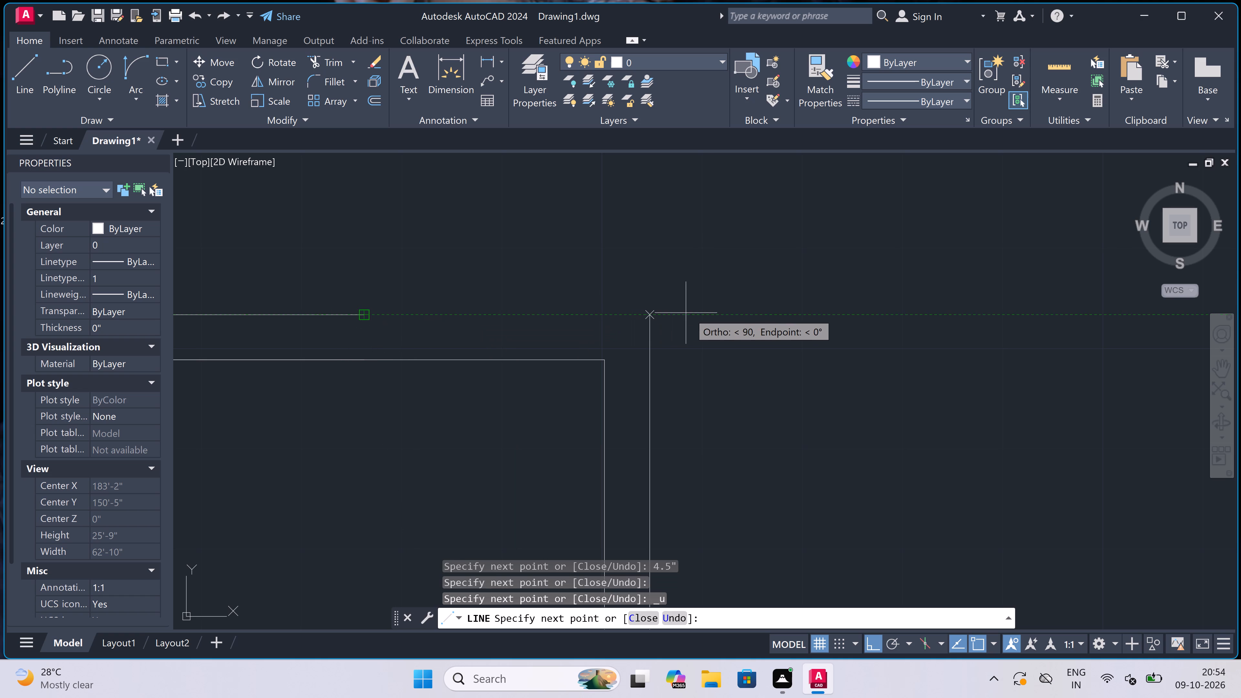
left_click(654, 314)
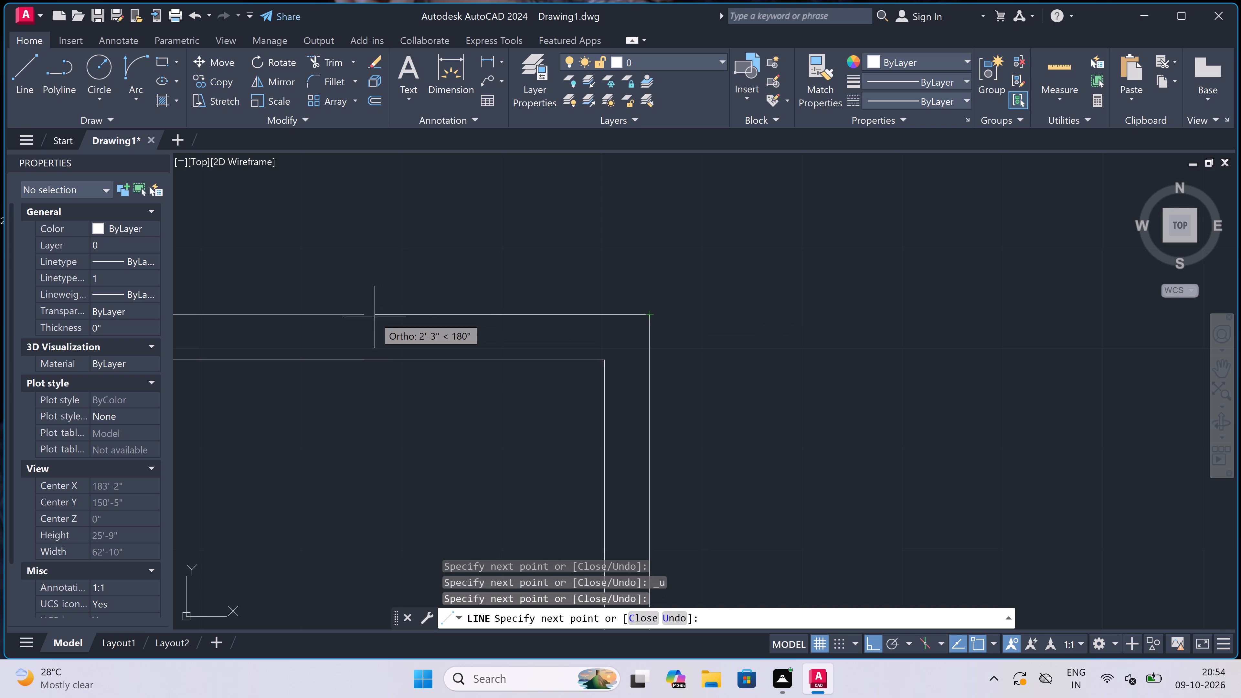
left_click(359, 314)
key("Escape")
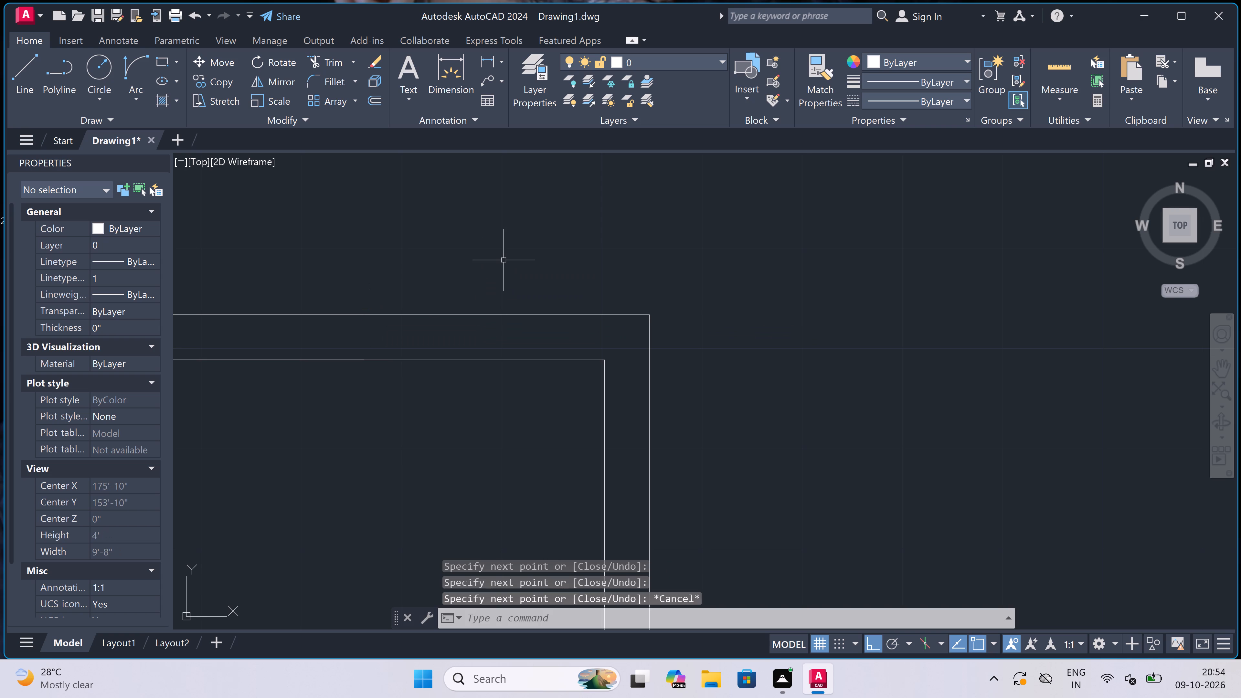
Extend both faces of the room's bottom wall east across the central wall to the outer face of the building's east wall.
scroll(504, 260, "down", 4)
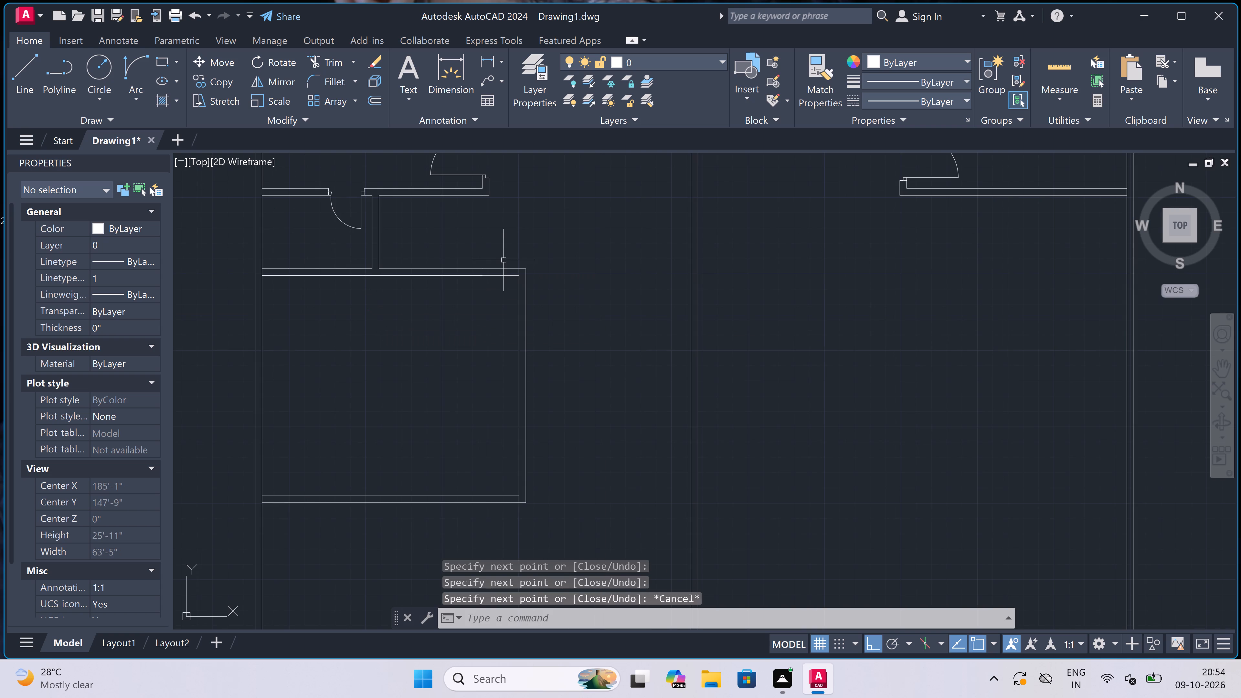
scroll(489, 291, "down", 2)
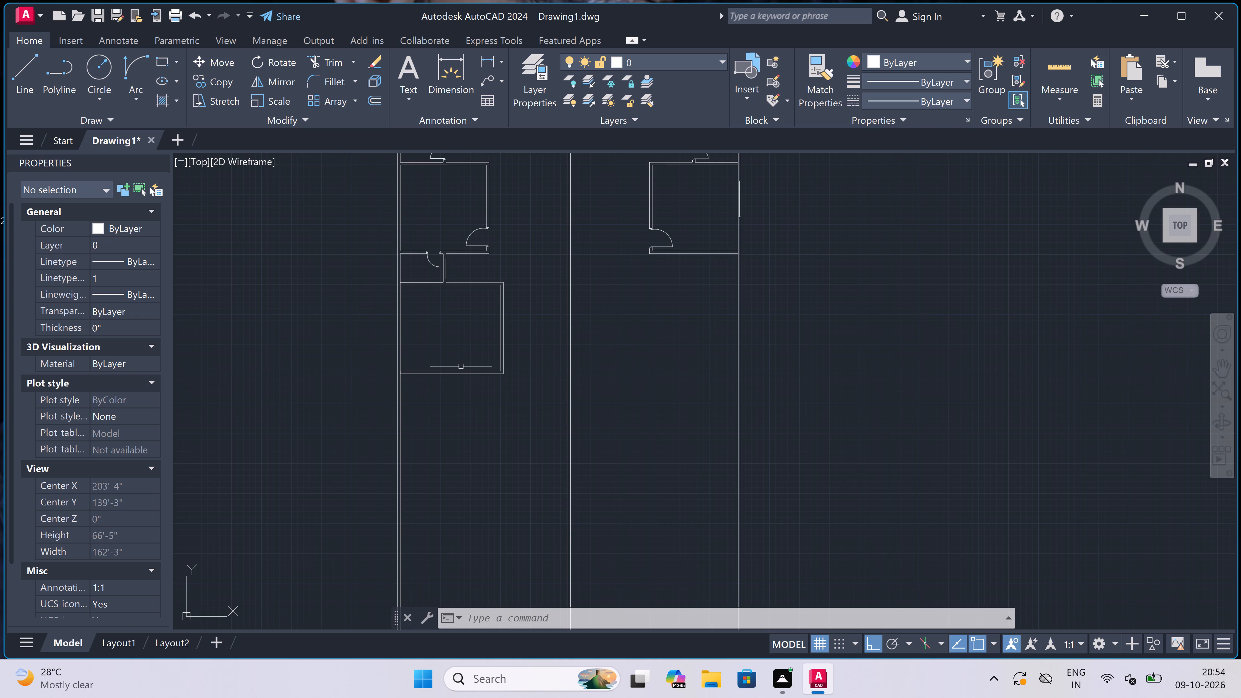
key("Escape")
type("ex")
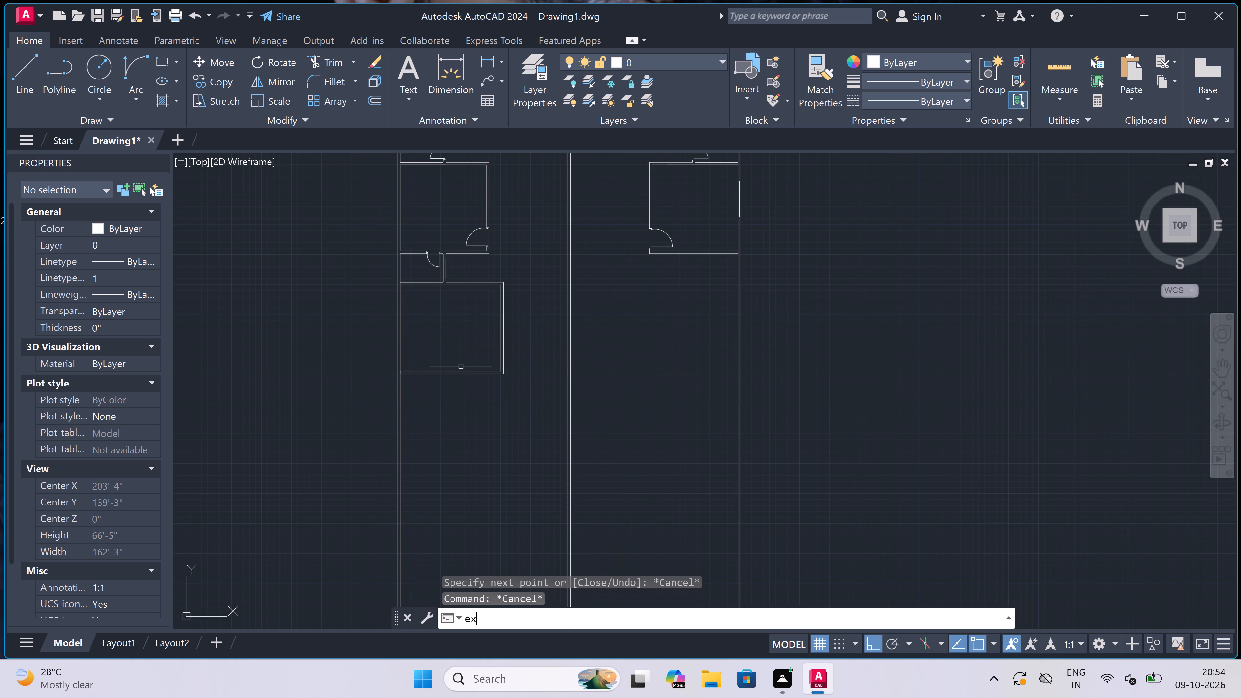
key("space")
left_click(463, 354)
left_click(471, 443)
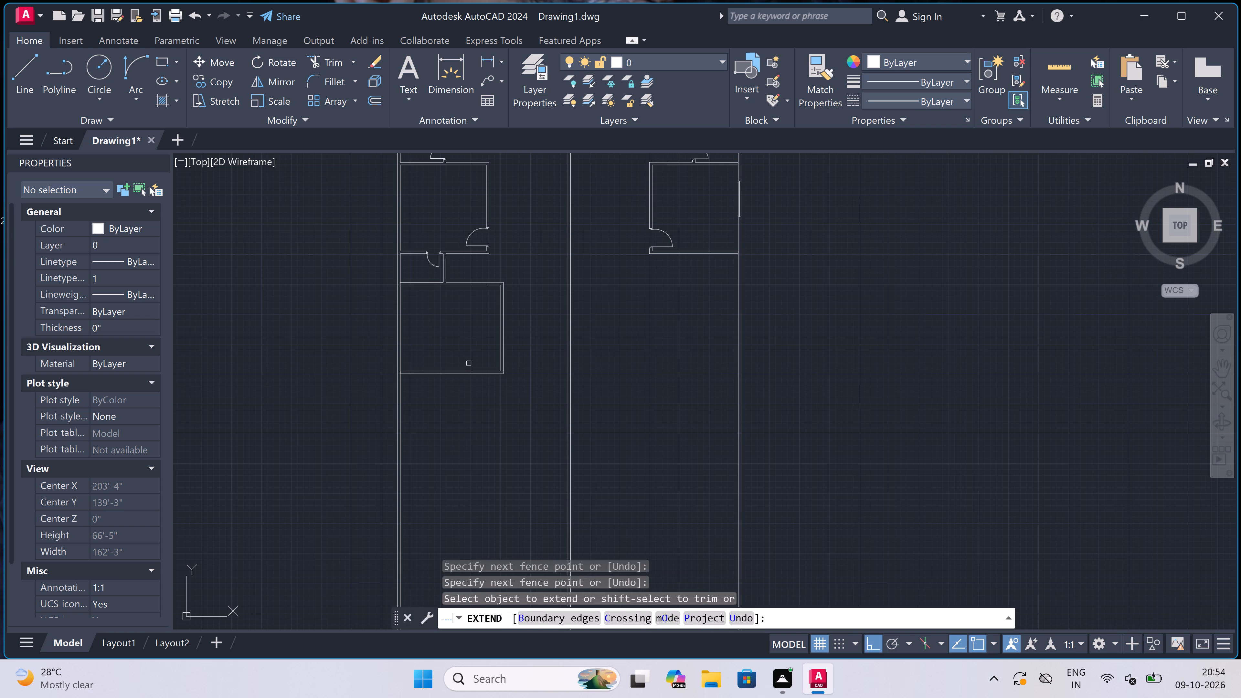
left_click(469, 360)
left_click(485, 434)
left_click(532, 351)
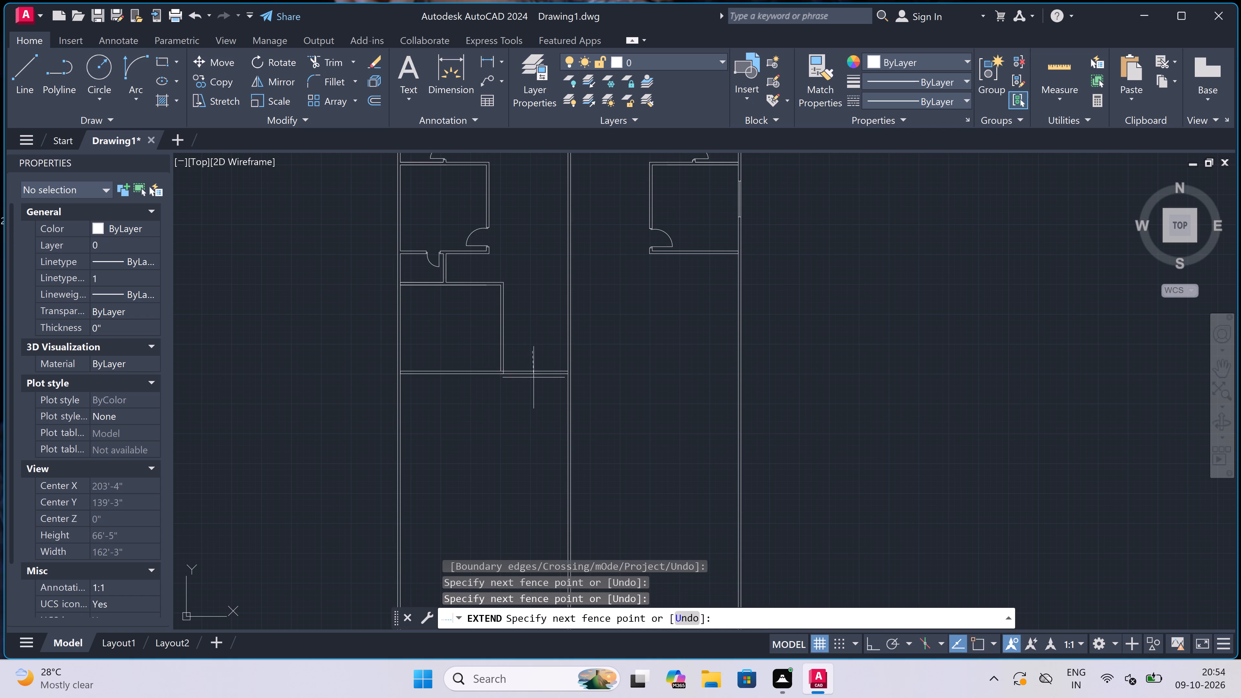
left_click(537, 428)
left_click_drag(550, 355, 551, 360)
left_click(550, 449)
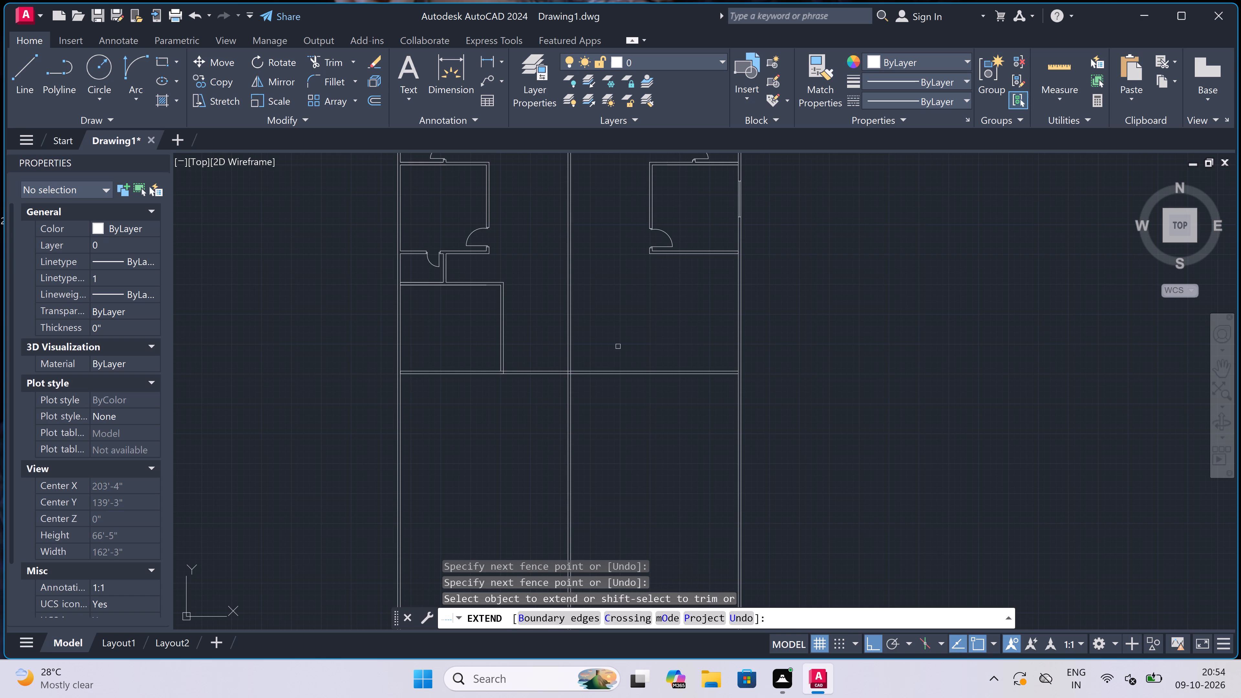
left_click_drag(664, 360, 667, 369)
left_click(700, 433)
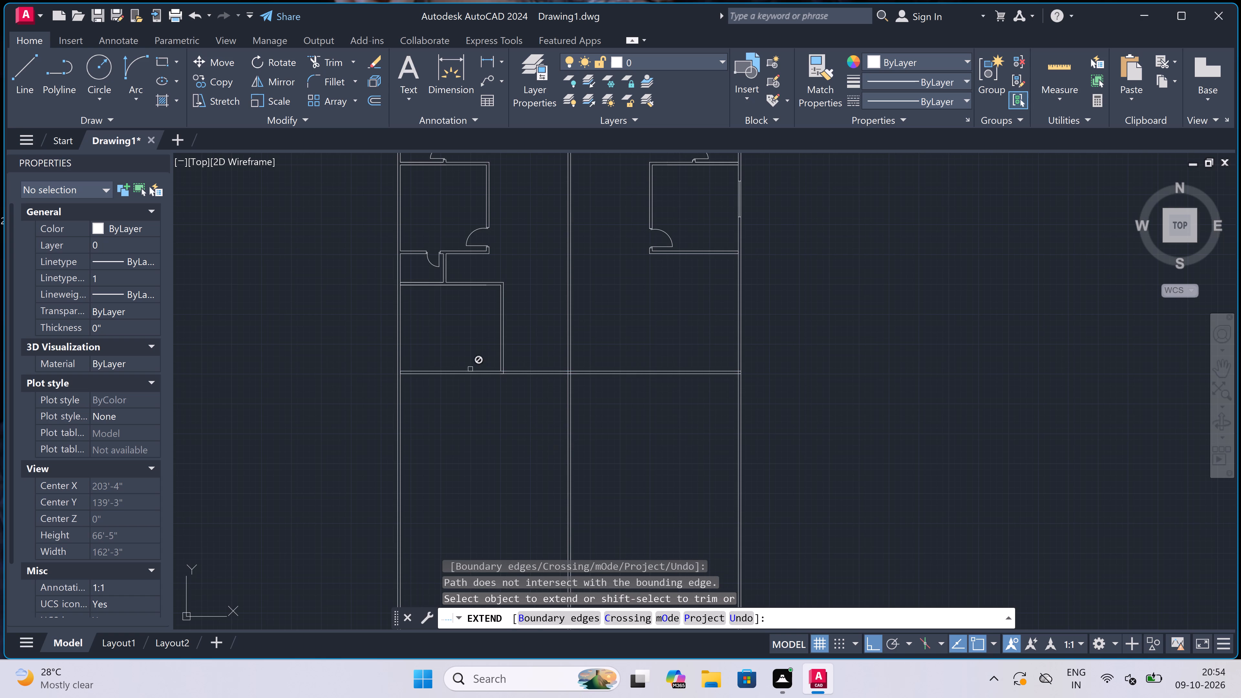
Extend the bottom wall's inner face west to the outer face of the building's west wall.
left_click_drag(427, 353, 427, 360)
left_click(407, 461)
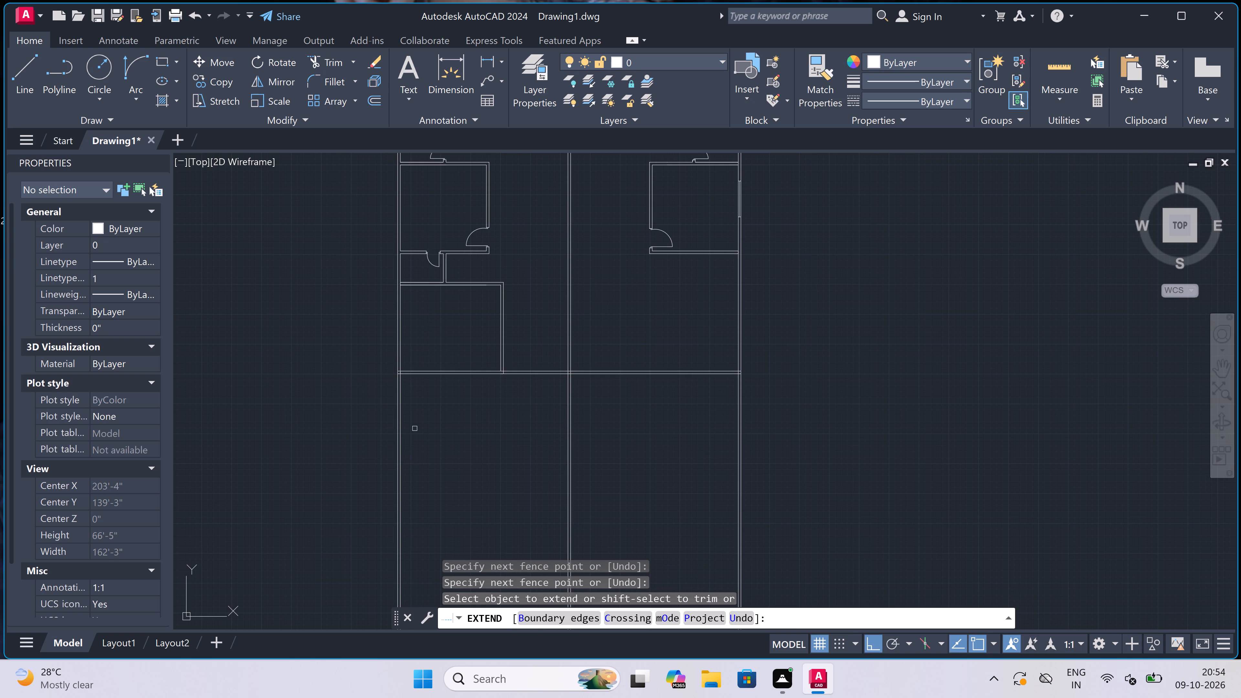
key("Escape")
Trim off all west, central and east wall lines that run below the new bottom wall.
key("t")
key("r")
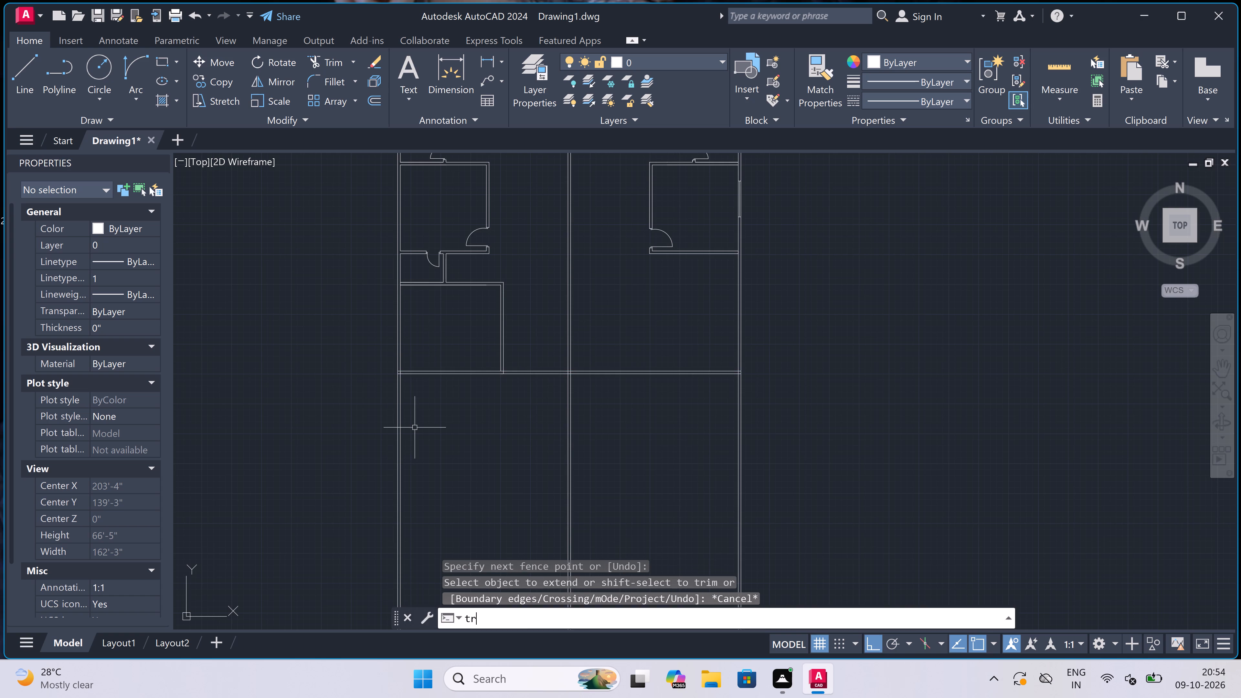
key("space")
left_click_drag(358, 424, 362, 424)
left_click(843, 398)
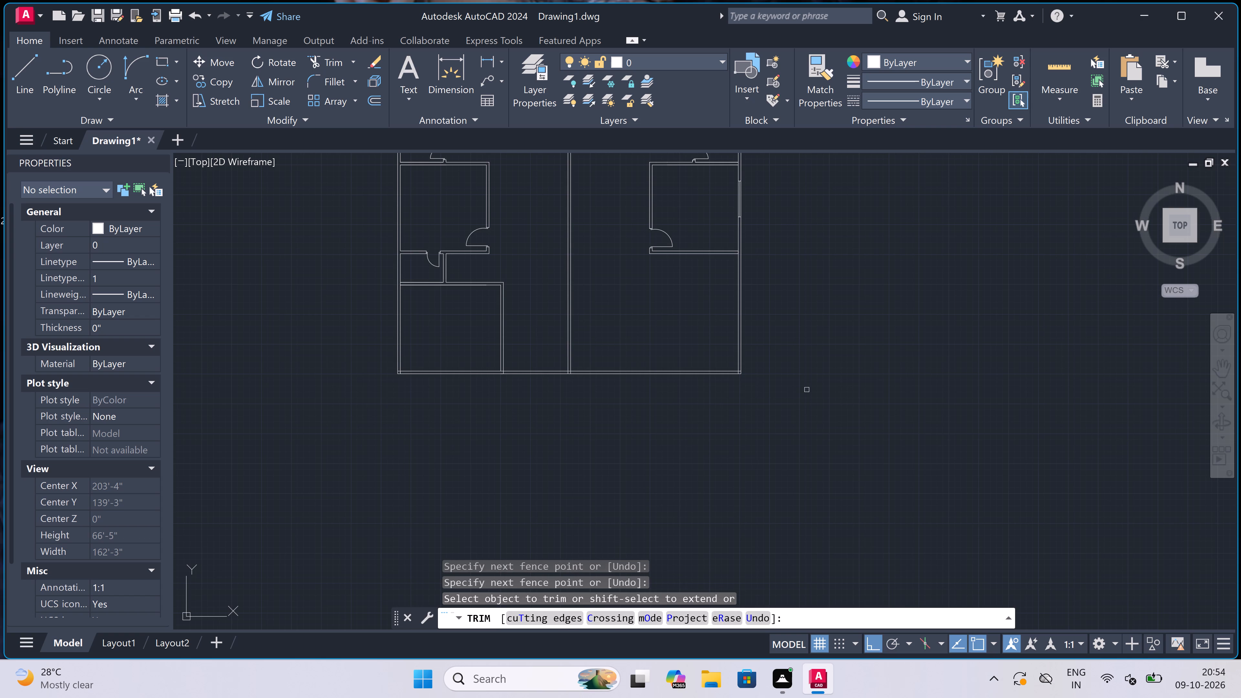
key("Escape")
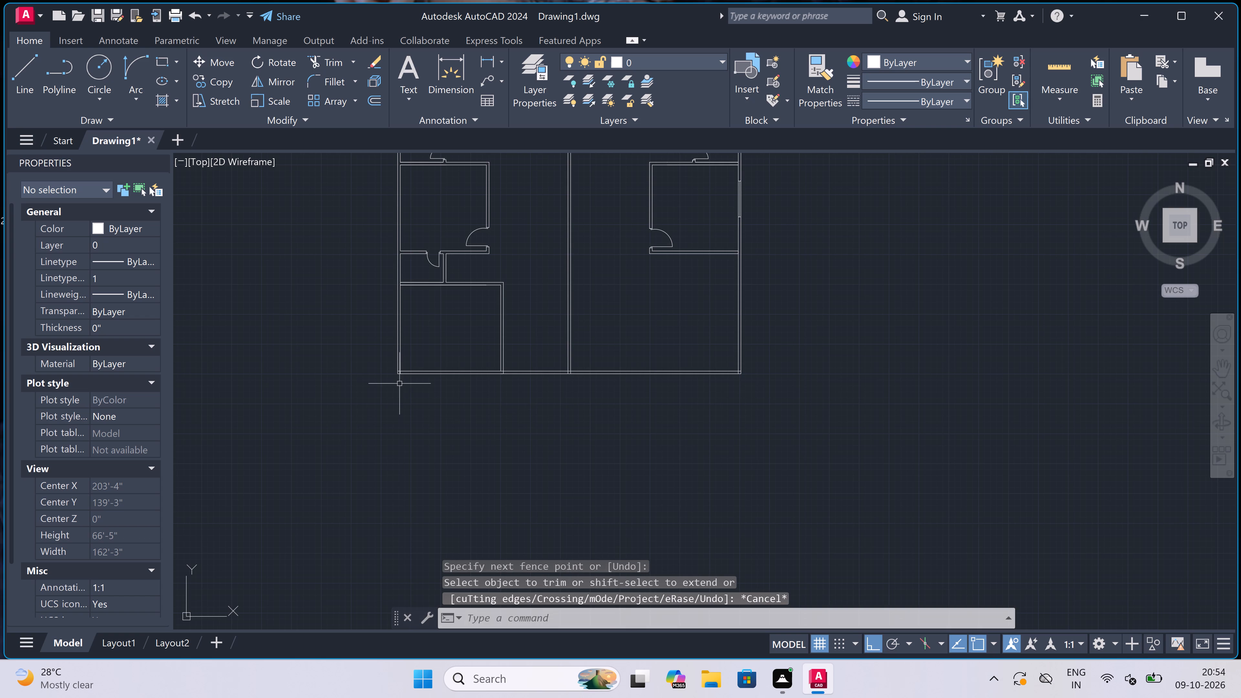
Trim the overlapping inner face lines inside the wall thickness at the building's southwest corner.
scroll(397, 376, "up", 6)
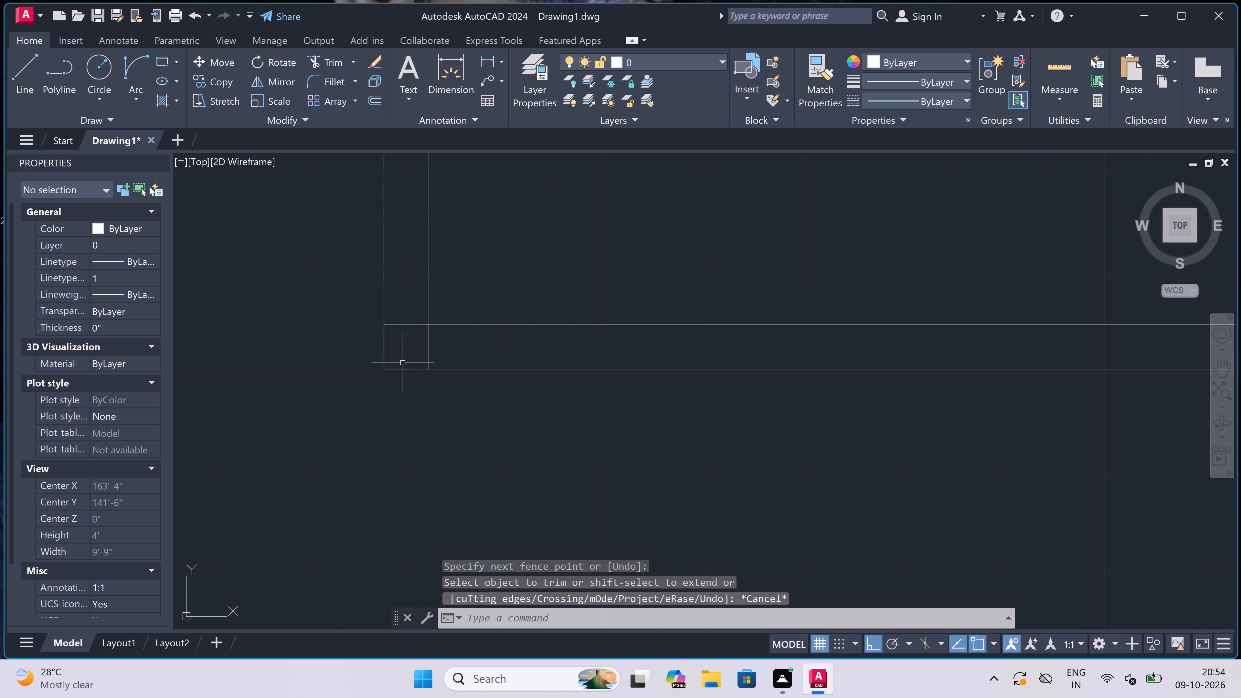
type("tr")
key("space")
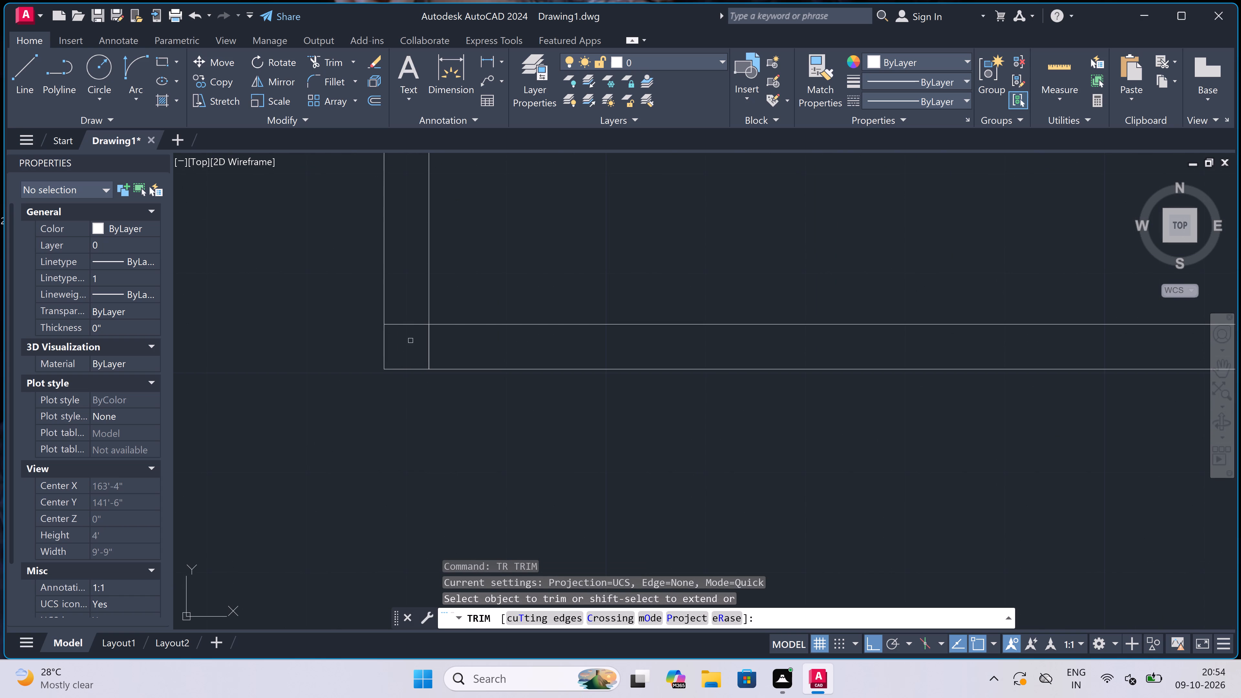
scroll(408, 325, "up", 1)
left_click(406, 322)
left_click(429, 359)
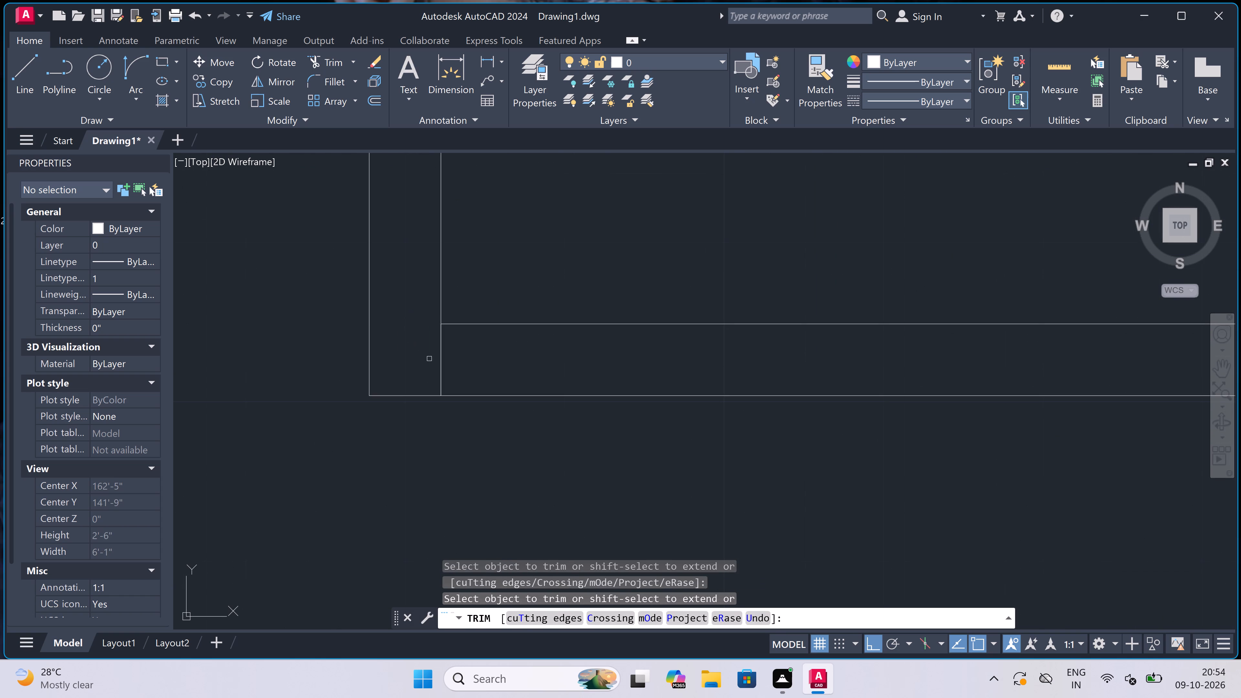
left_click(455, 358)
Trim the crossing face lines where the 14' room's east wall meets the bottom wall to form an open T-junction.
scroll(437, 348, "down", 4)
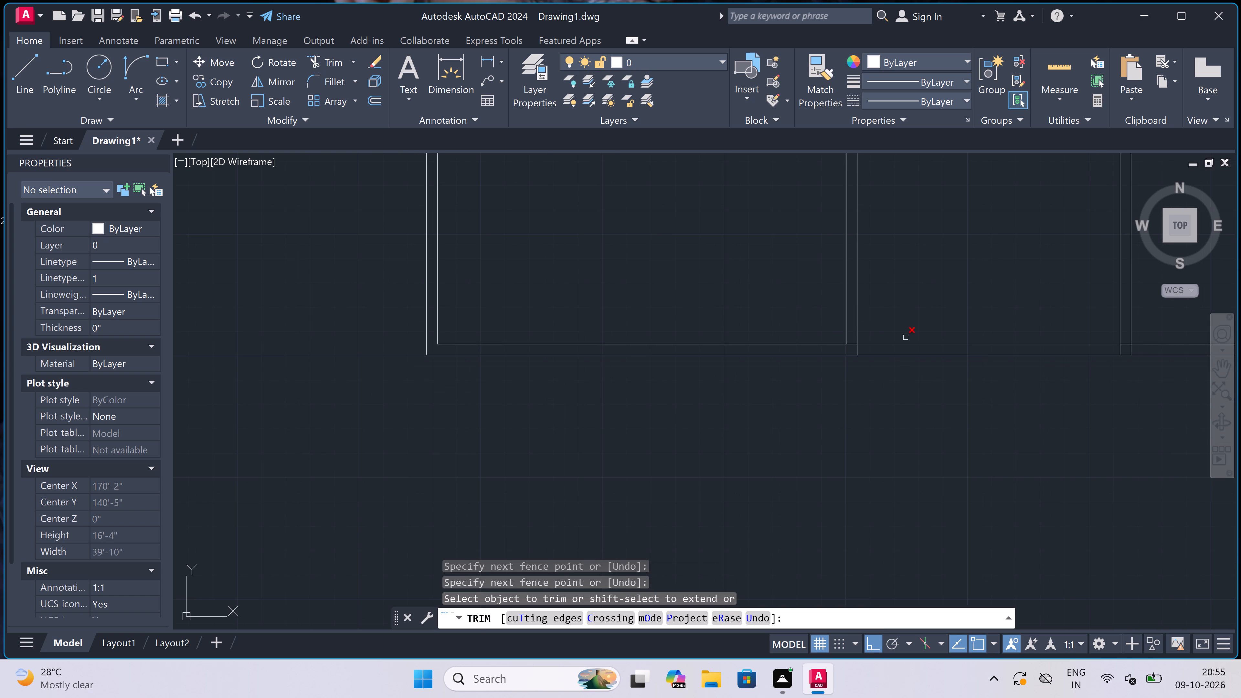
scroll(852, 351, "up", 3)
scroll(907, 336, "up", 1)
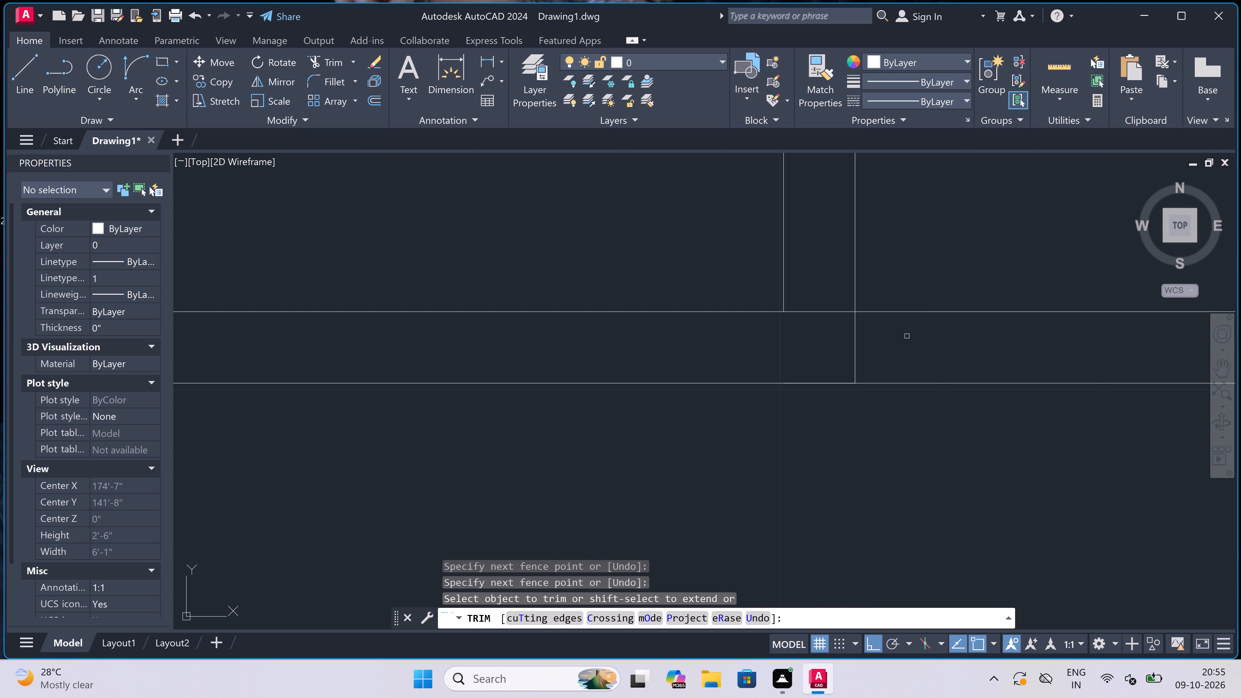
left_click(907, 337)
left_click(758, 340)
left_click(807, 334)
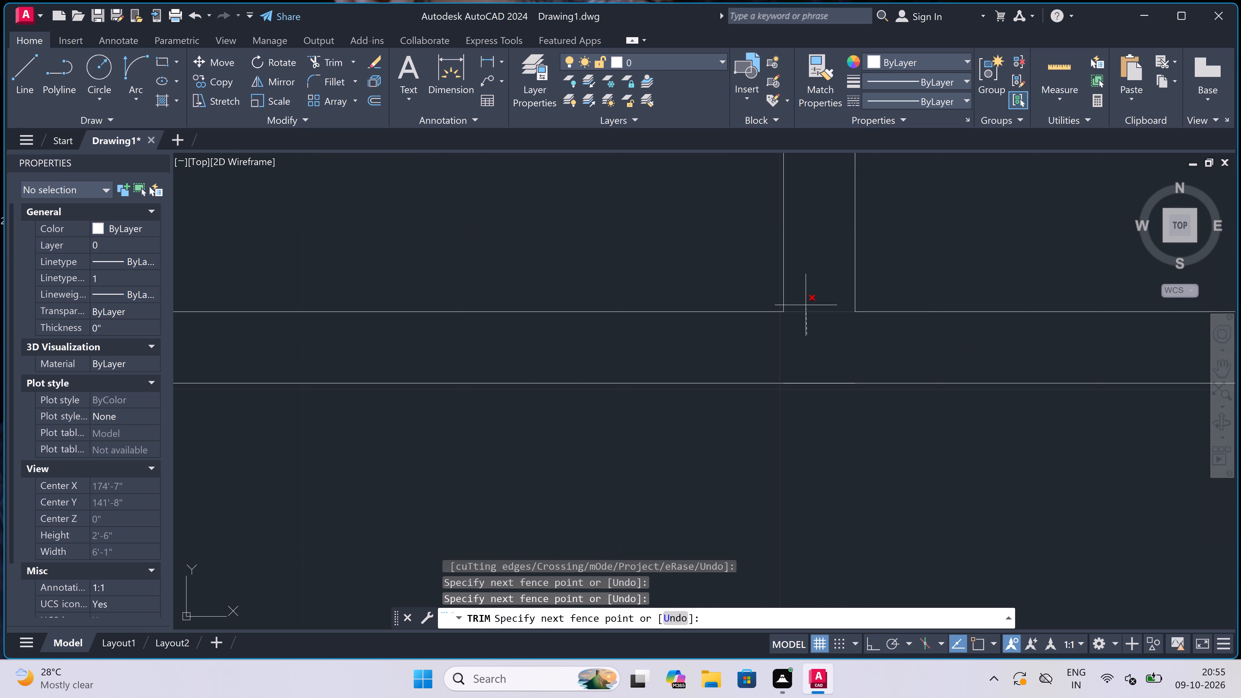
left_click(806, 299)
Trim the crossing face lines where the central wall meets the bottom wall to form an open T-junction.
scroll(524, 339, "down", 3)
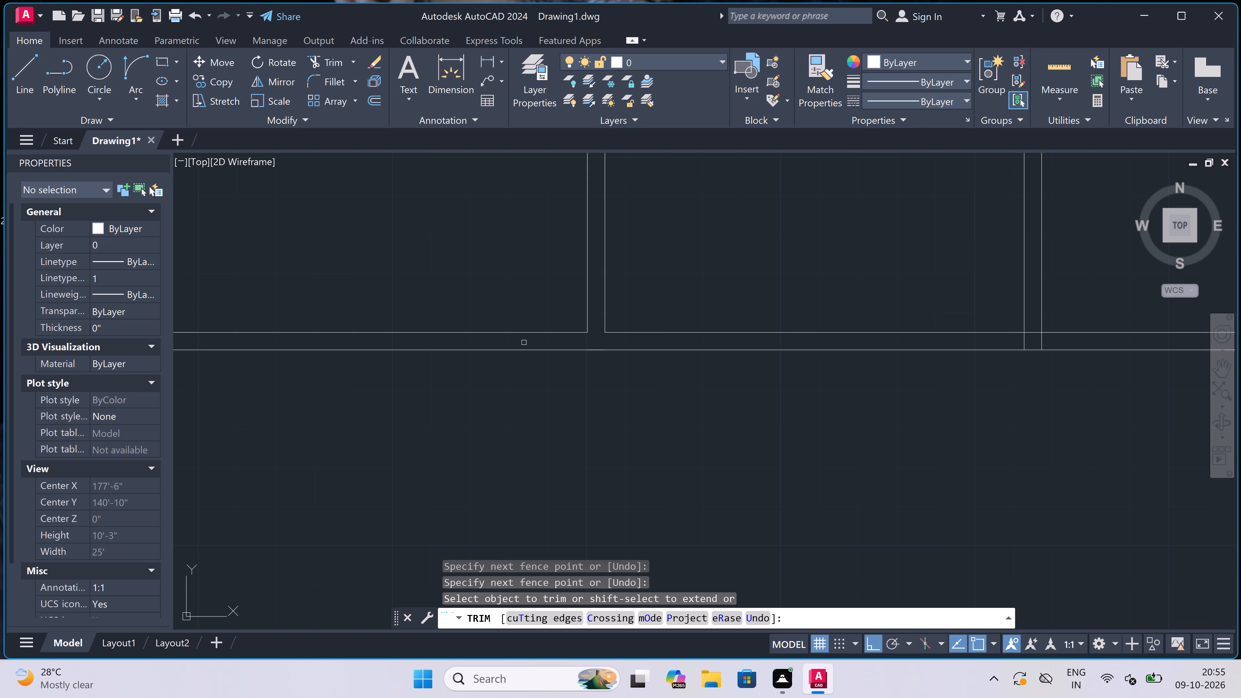
scroll(521, 344, "down", 3)
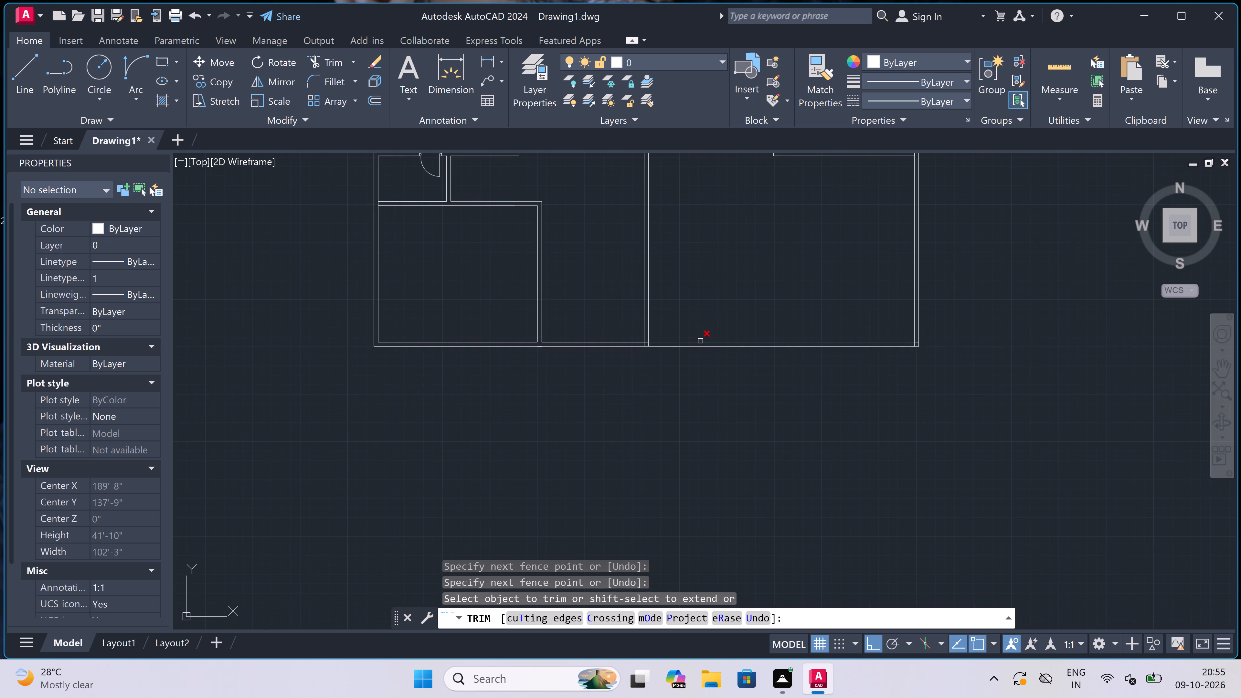
scroll(618, 362, "up", 2)
scroll(694, 317, "up", 3)
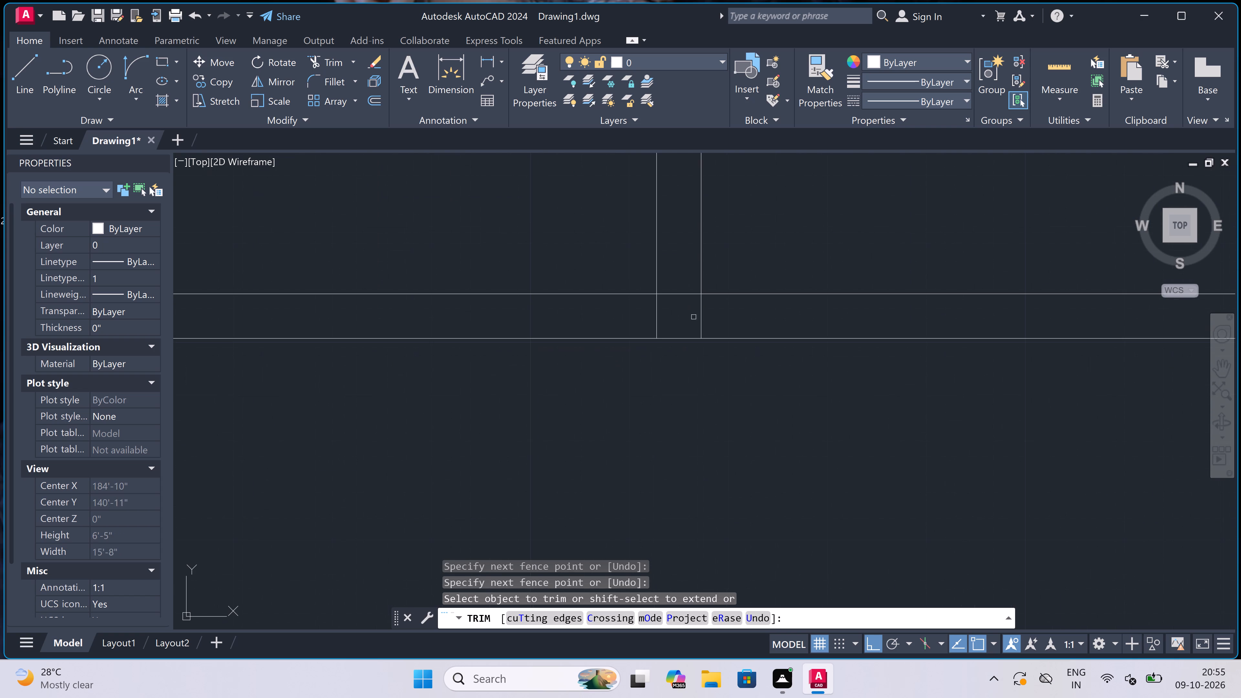
scroll(718, 300, "up", 1)
left_click(718, 301)
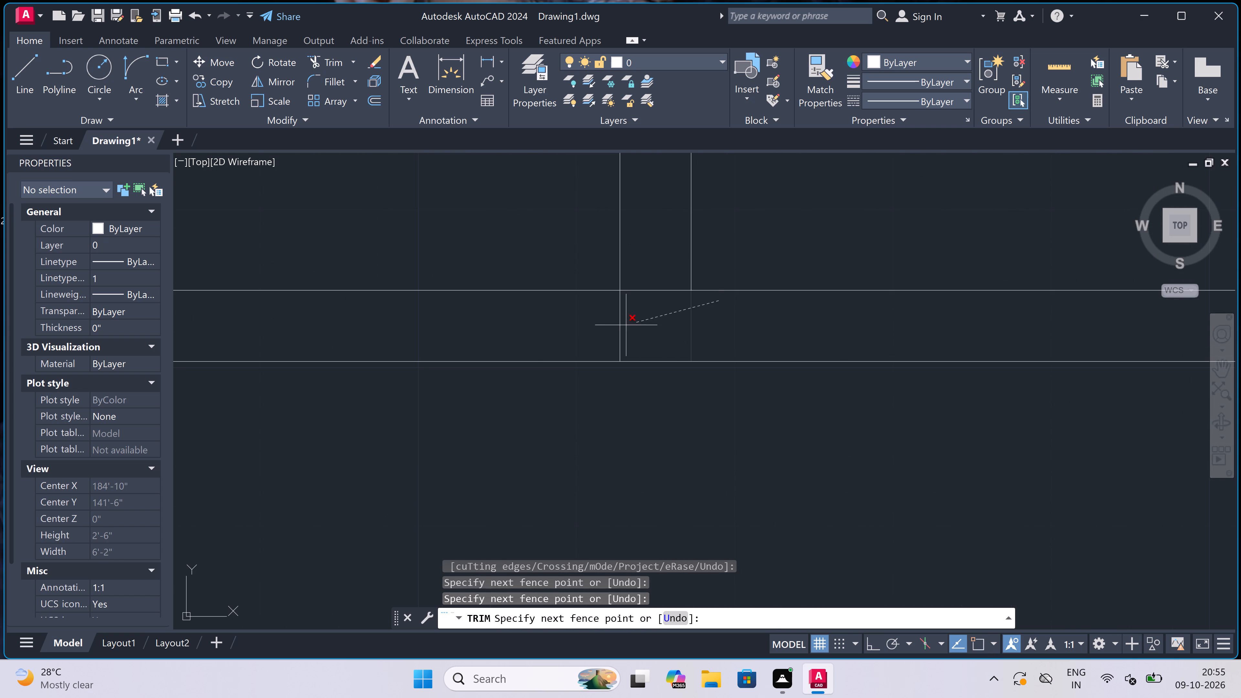
left_click(537, 337)
left_click(656, 265)
left_click(656, 330)
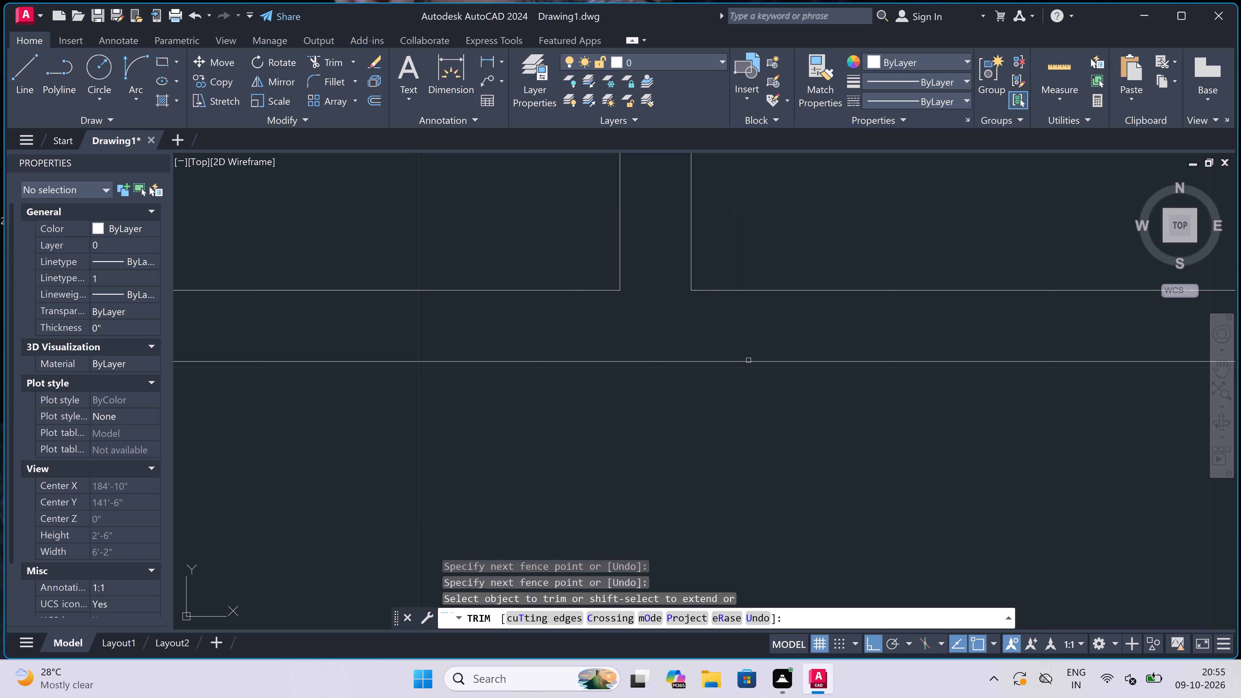
scroll(695, 315, "down", 8)
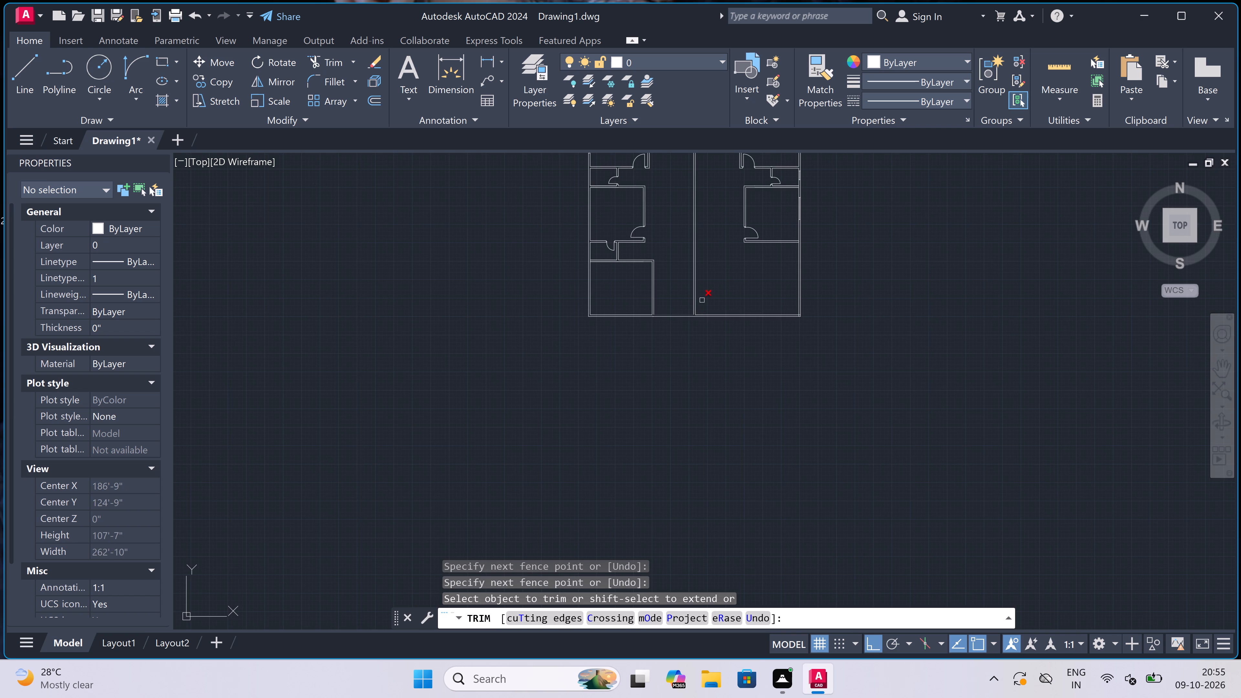
scroll(697, 250, "up", 2)
key("Escape")
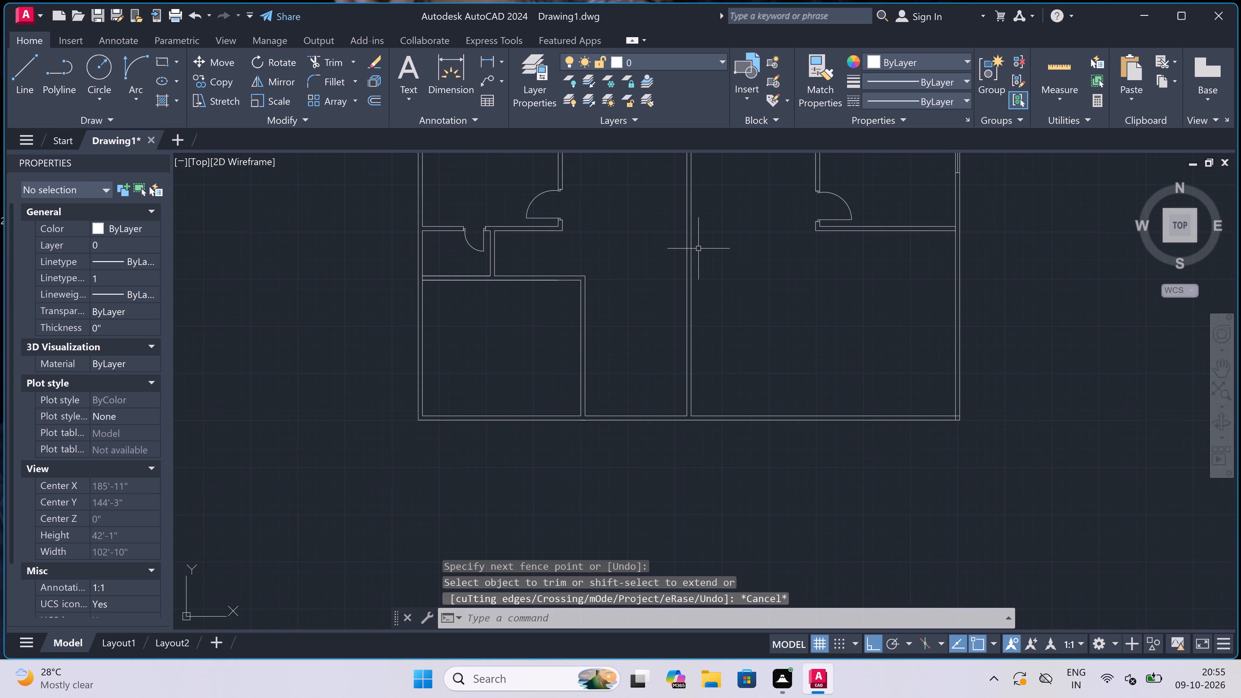
Extend both face lines of the southwest room's top wall east across the central wall to the building's east wall.
scroll(698, 249, "down", 1)
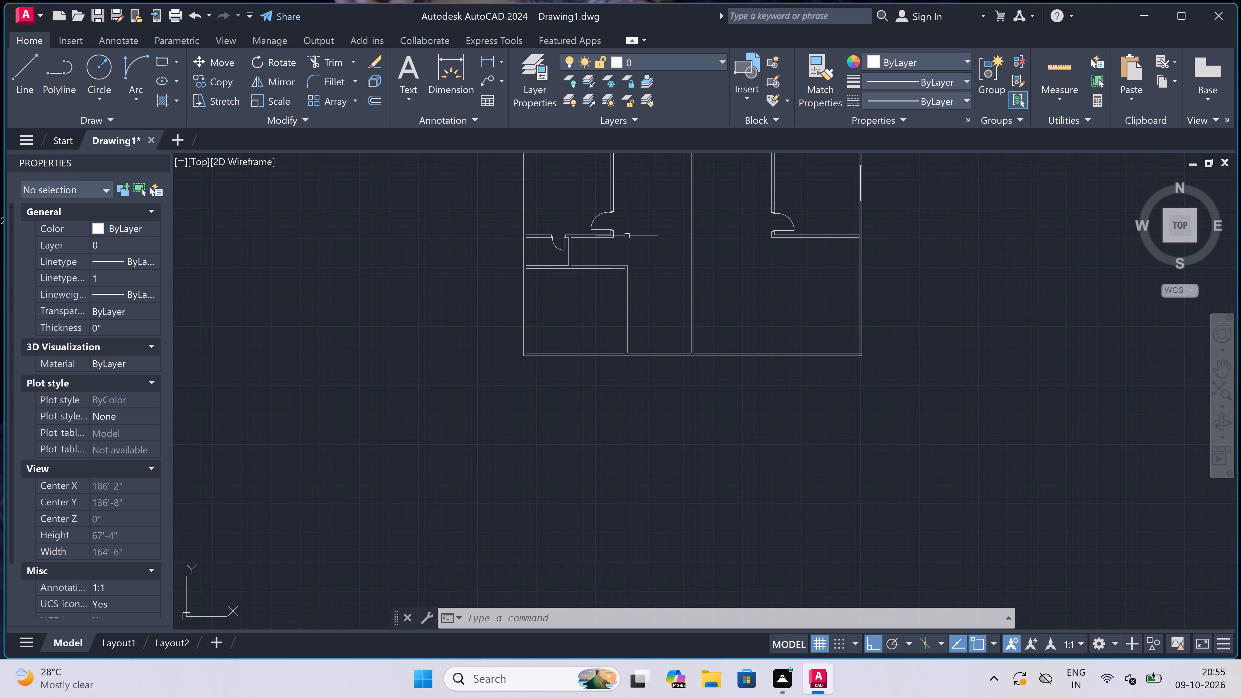
scroll(617, 251, "up", 2)
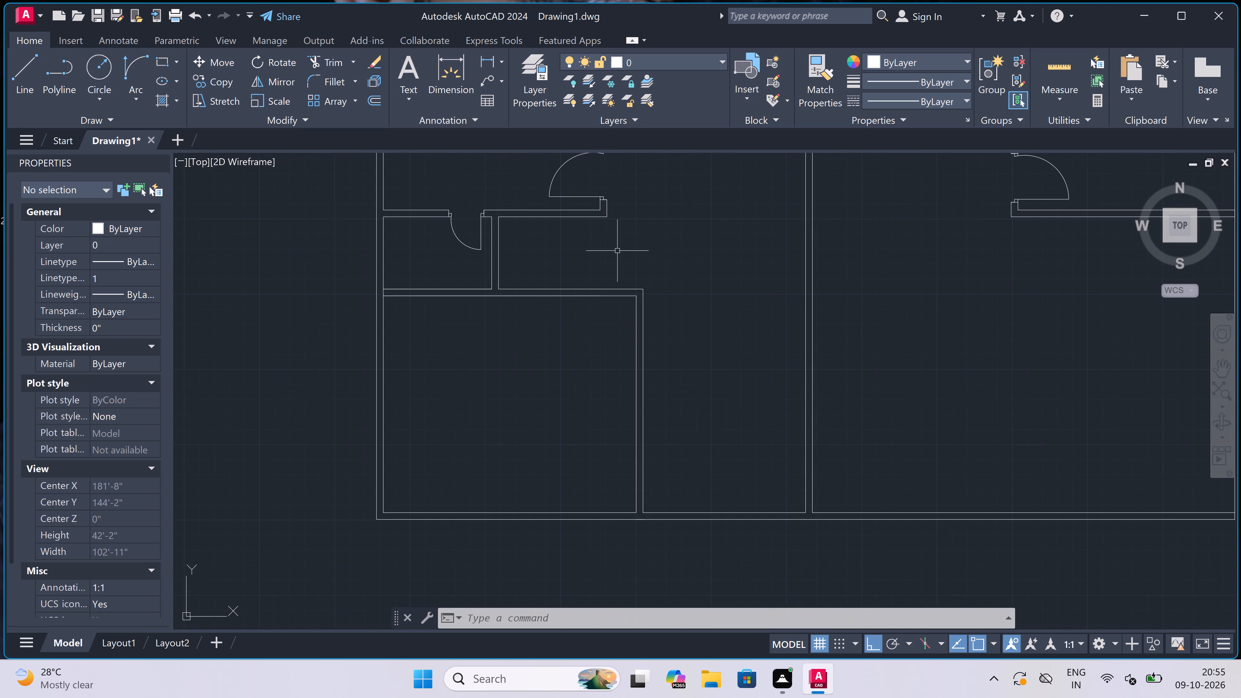
type("ex")
key("space")
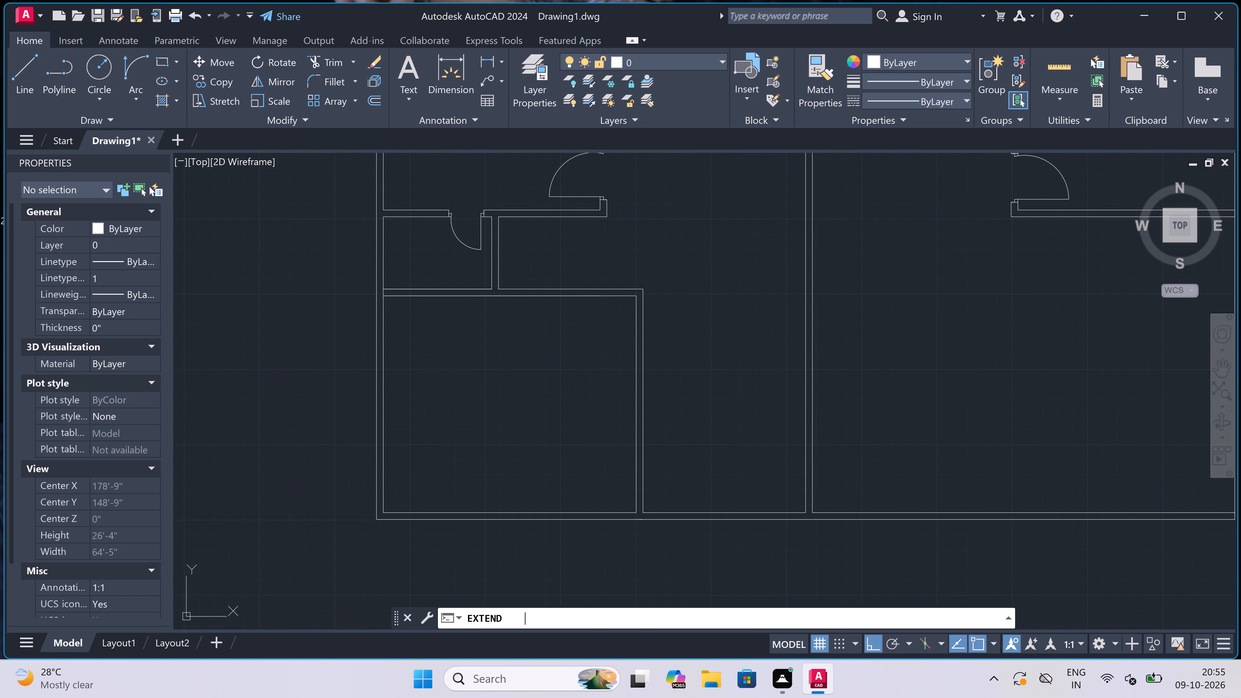
left_click(619, 250)
left_click(600, 354)
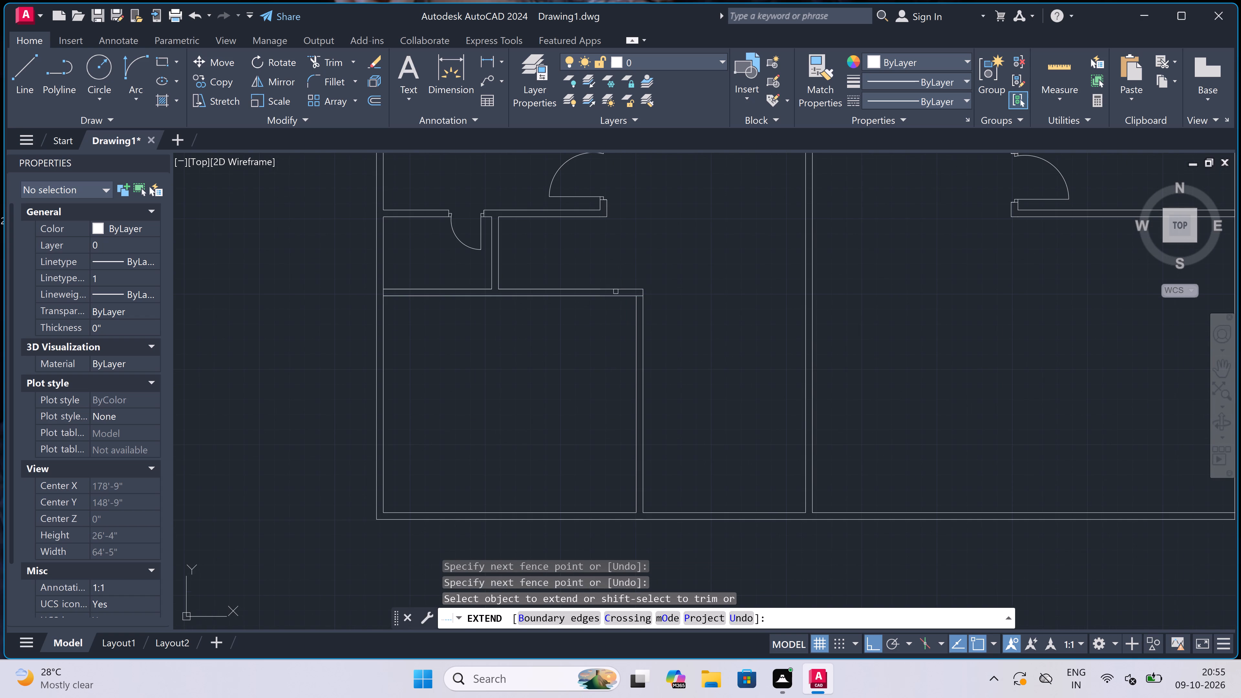
left_click(618, 286)
left_click(606, 345)
left_click(675, 297)
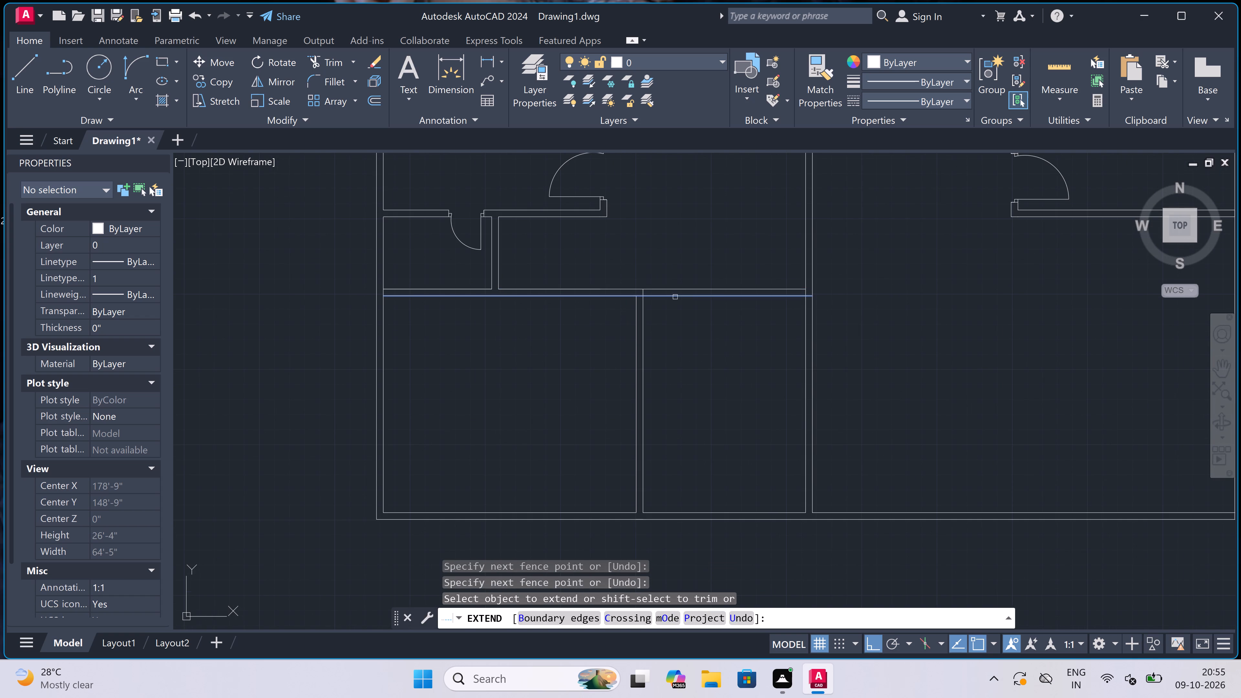
left_click_drag(688, 334, 689, 332)
left_click(711, 216)
left_click(712, 218)
left_click(763, 236)
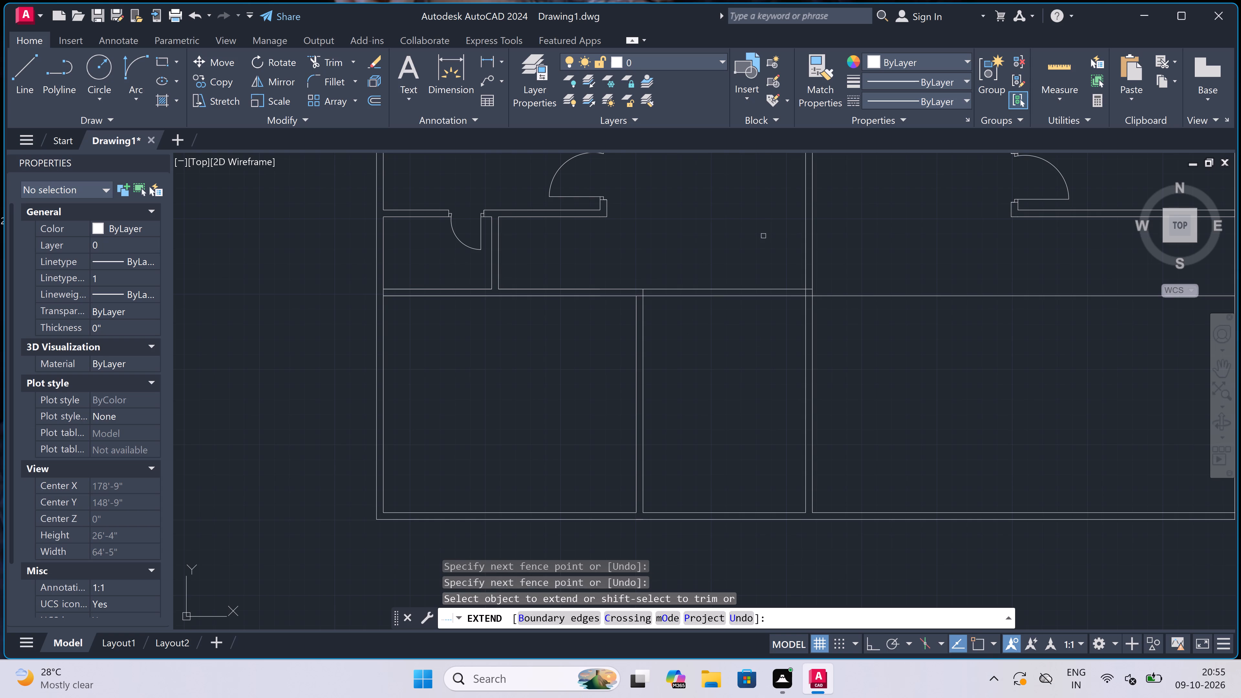
left_click(753, 431)
left_click(785, 230)
scroll(723, 303, "down", 3)
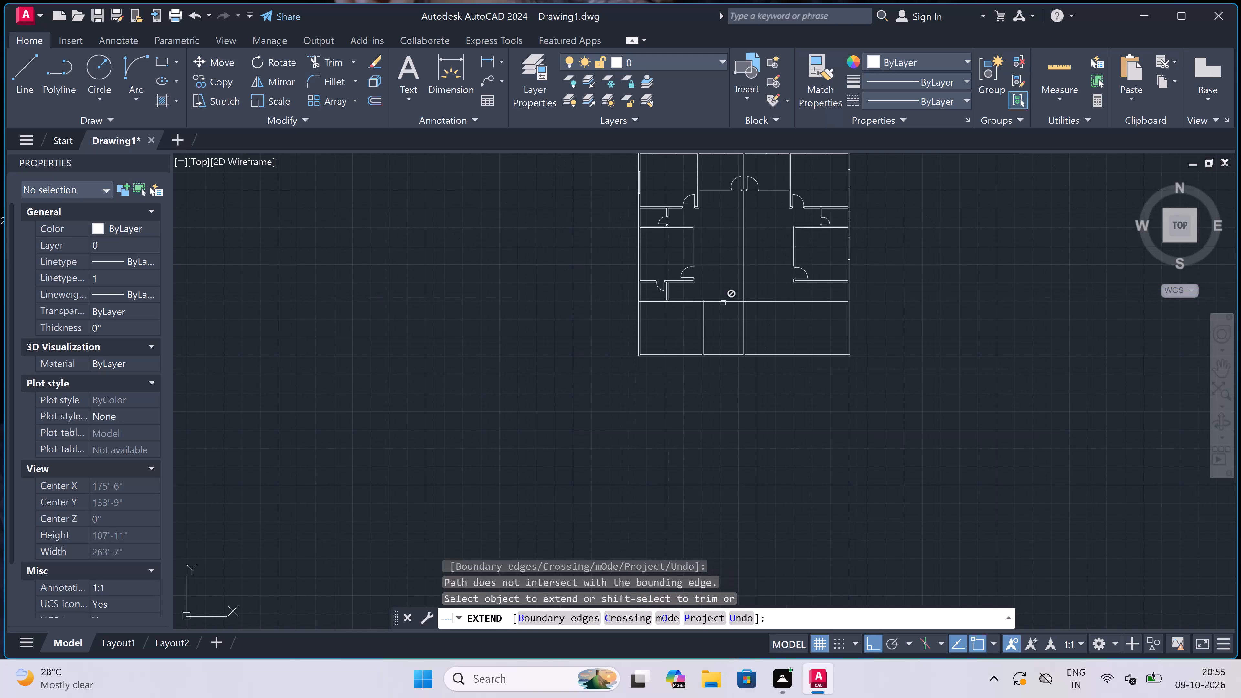
key("Escape")
Draw a 4.5" vertical wall 14' west of the east wall's inner face, from the extended horizontal wall down to the bottom wall.
scroll(795, 306, "up", 3)
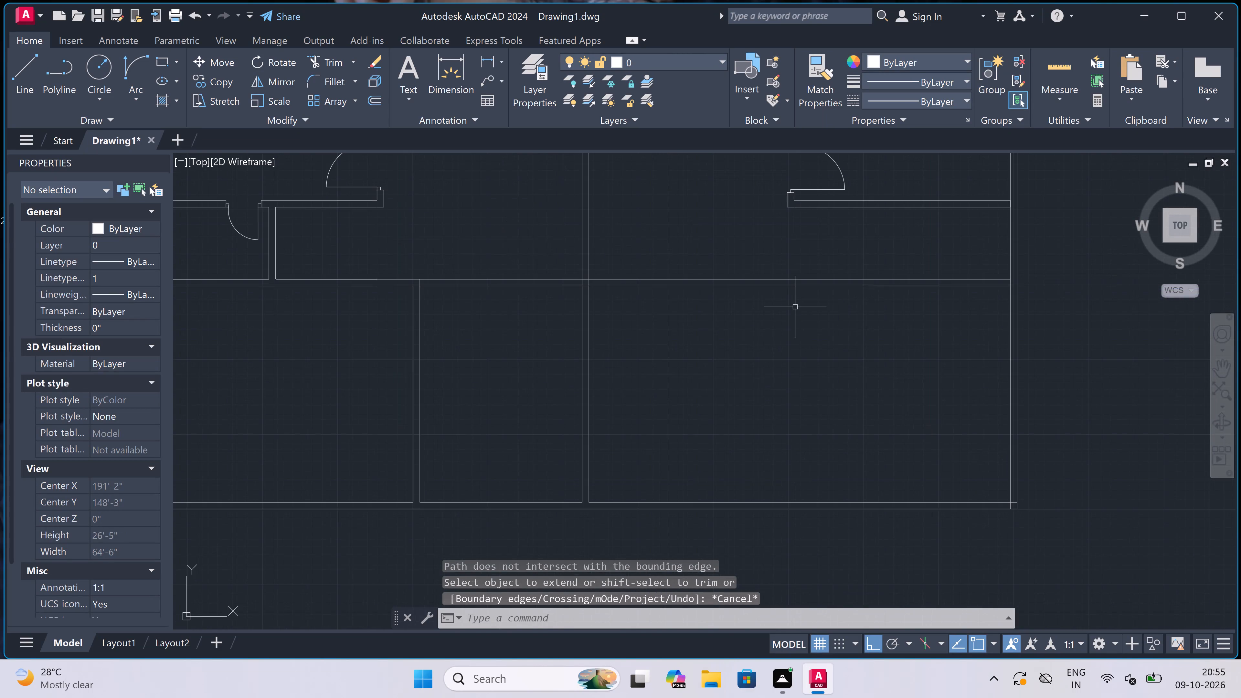
key("l")
key("space")
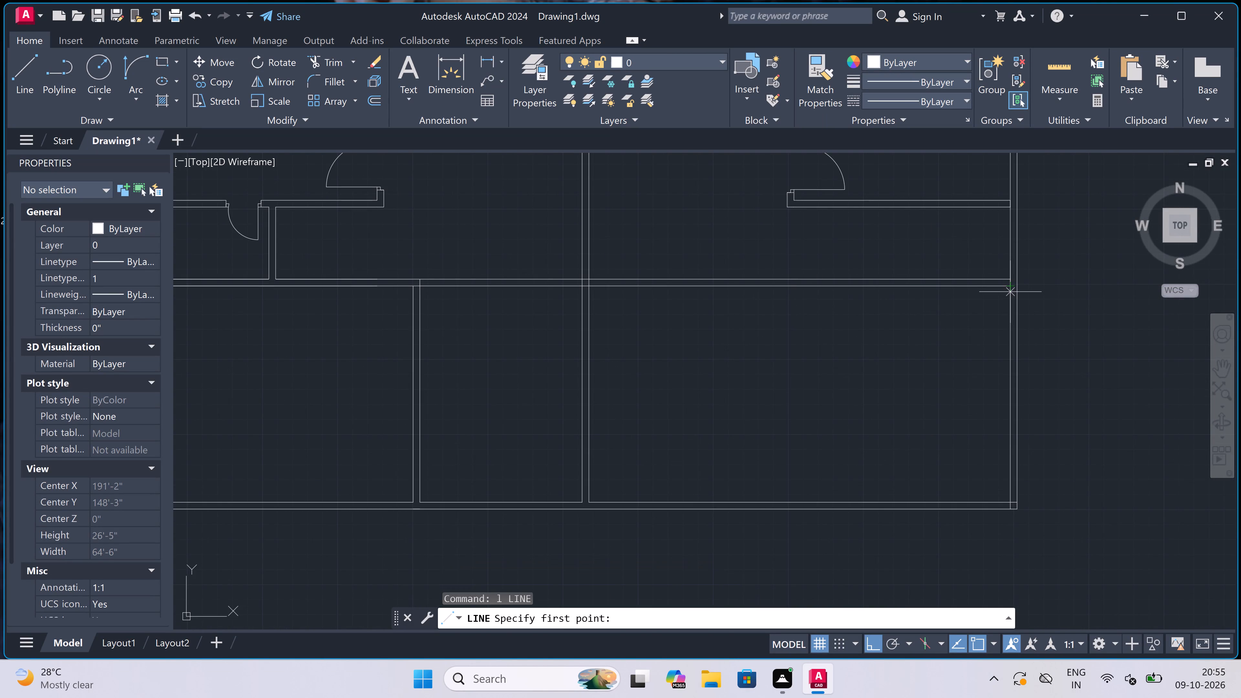
left_click(1005, 285)
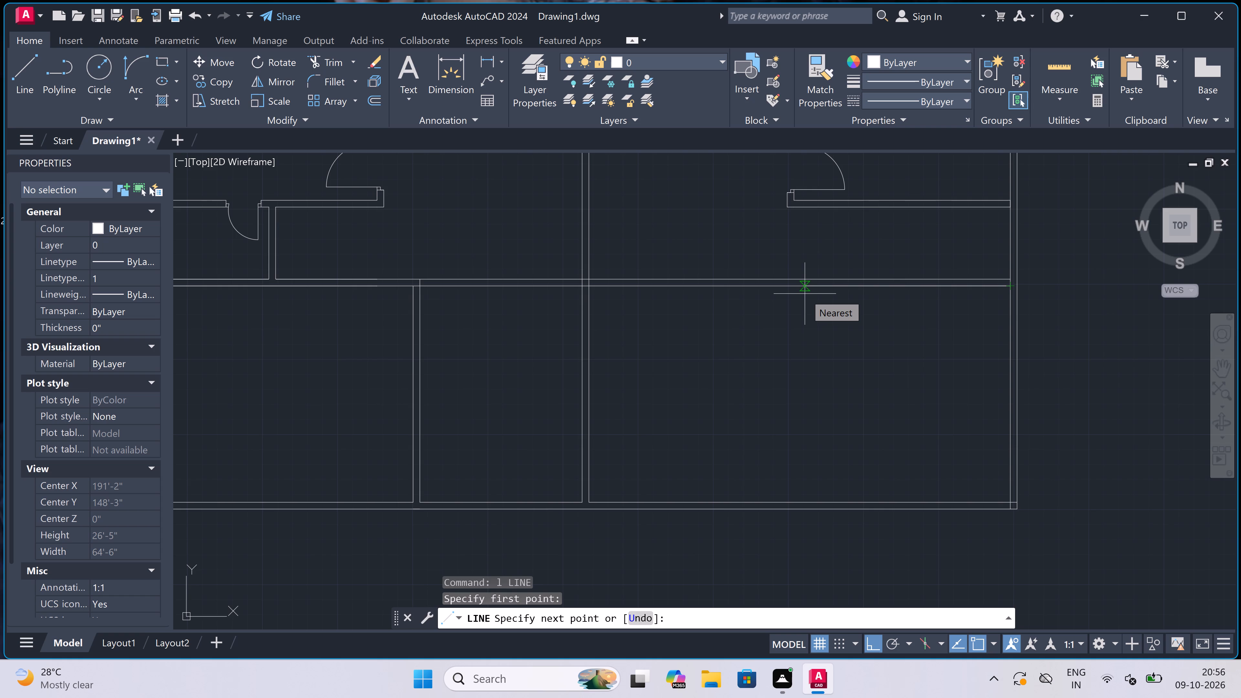
type("14'")
key("space")
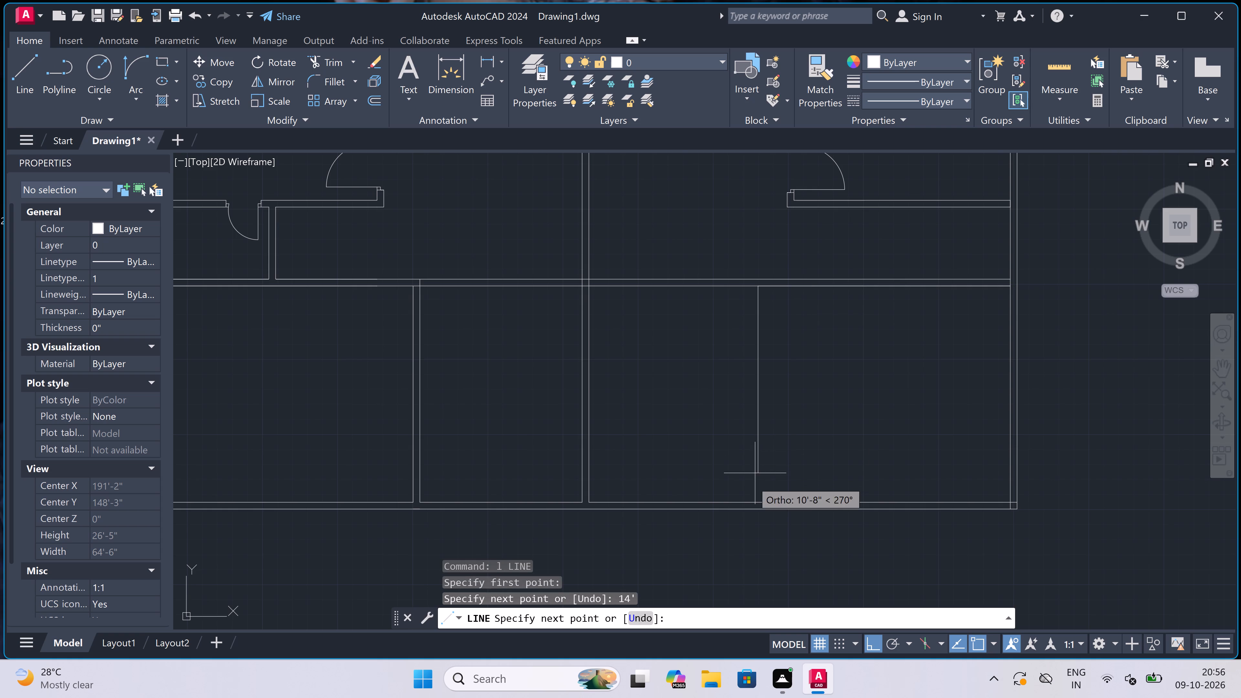
left_click(759, 498)
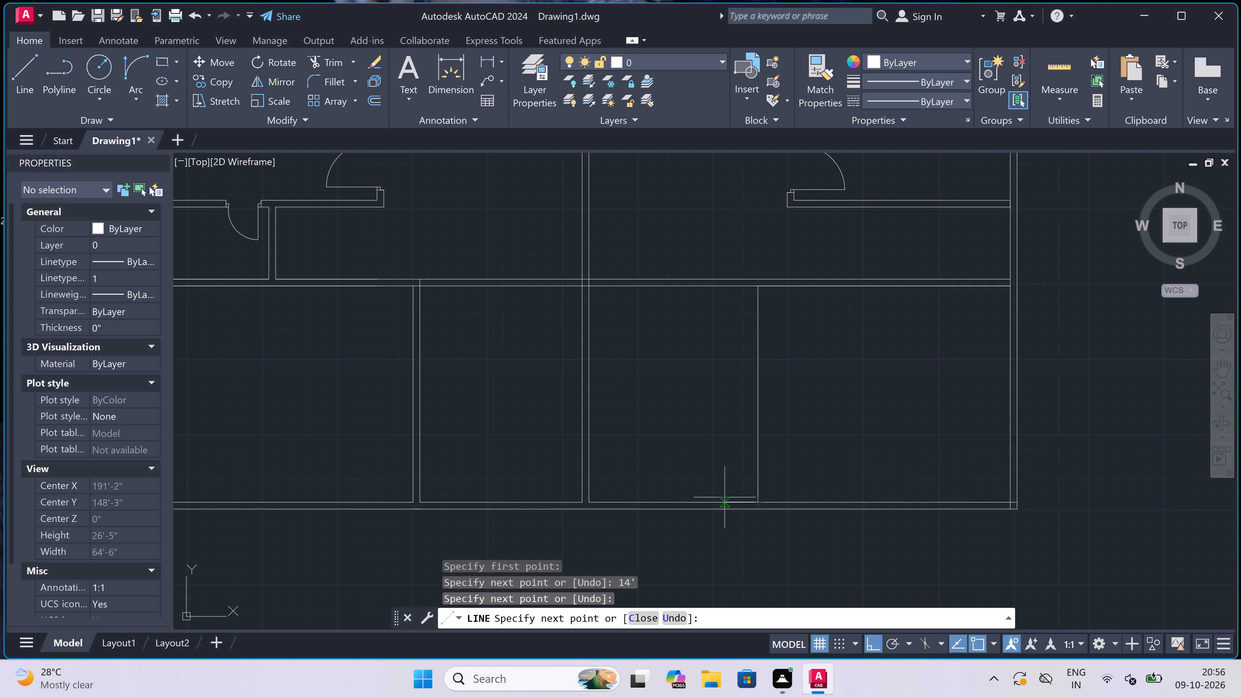
type("4.5\"")
key("space")
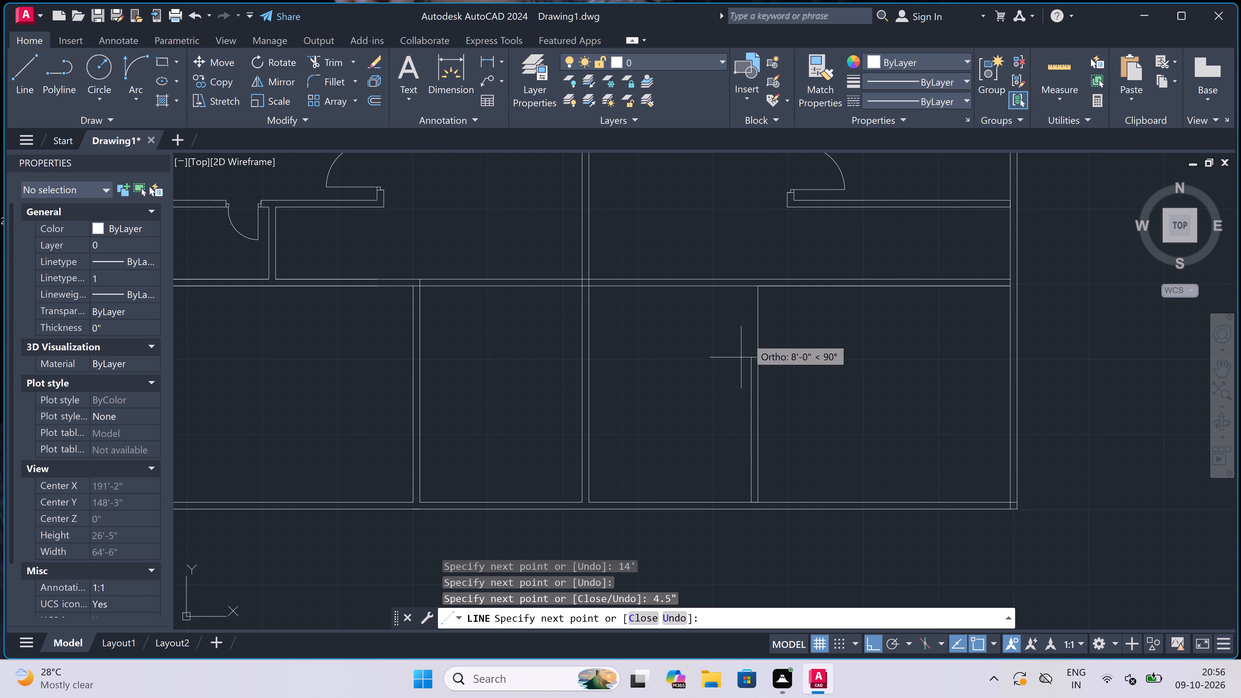
scroll(758, 269, "up", 1)
left_click(745, 293)
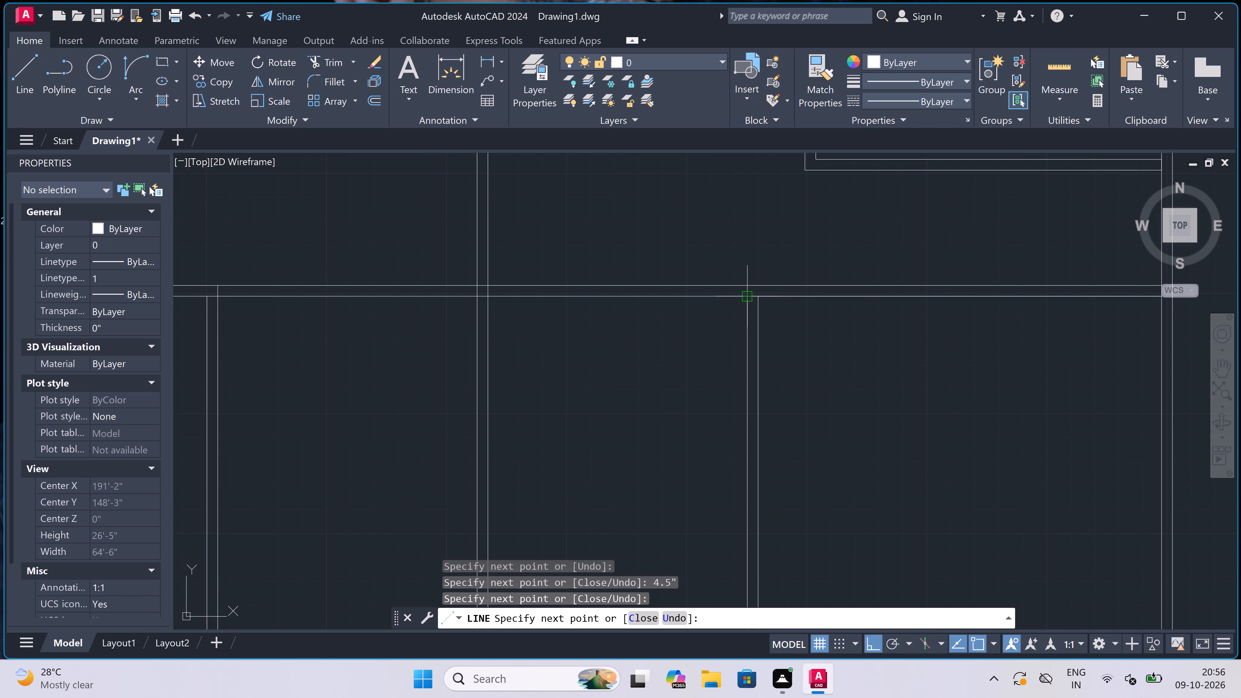
key("Escape")
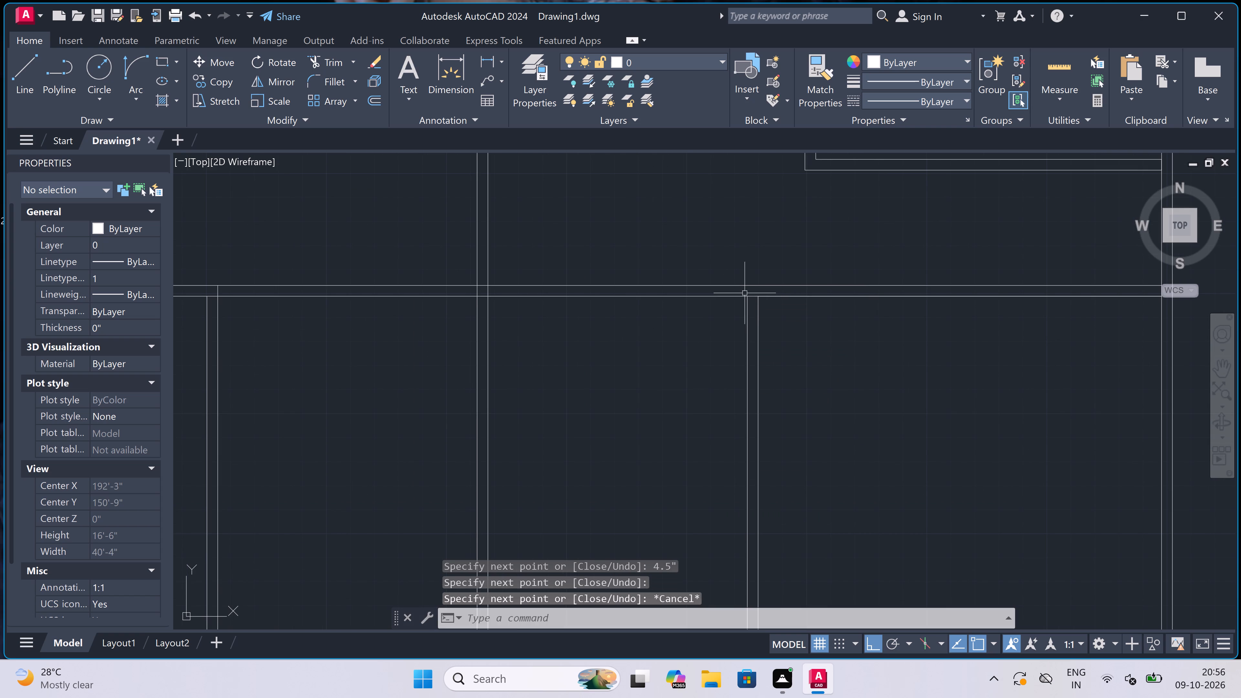
Draw a 4.5" vertical wall 6' high from the bottom wall, 4' west of the southeast room's new west wall.
scroll(745, 293, "down", 2)
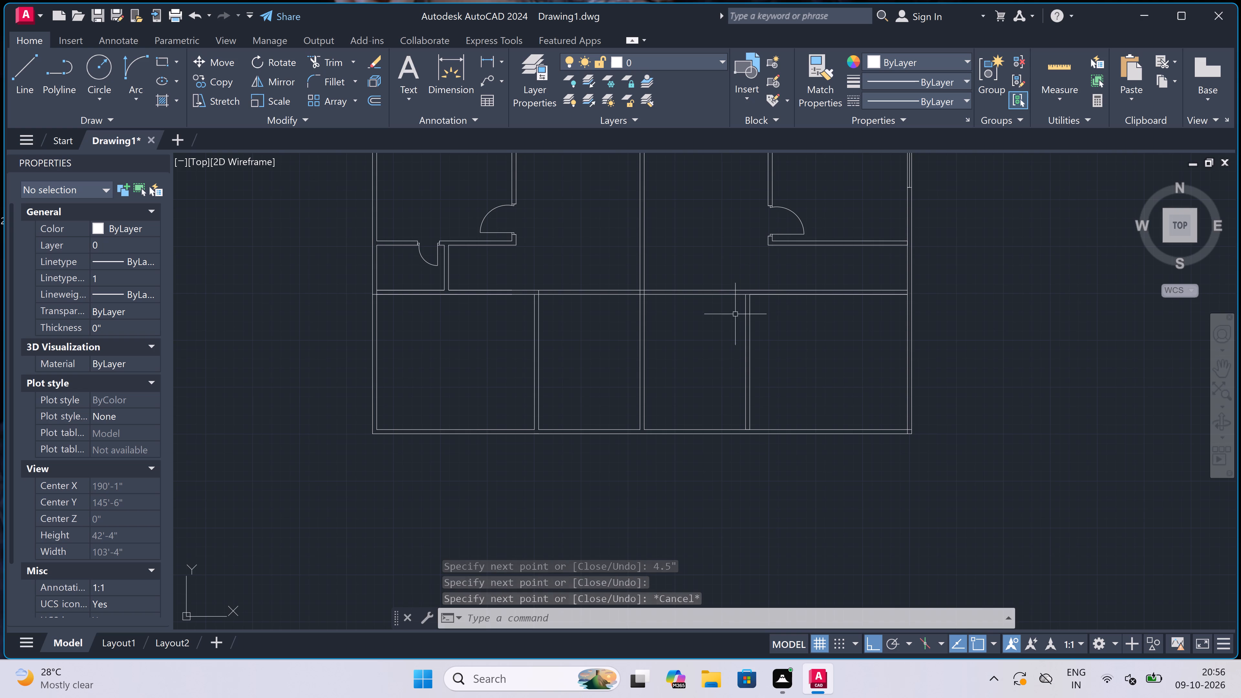
key("l")
key("space")
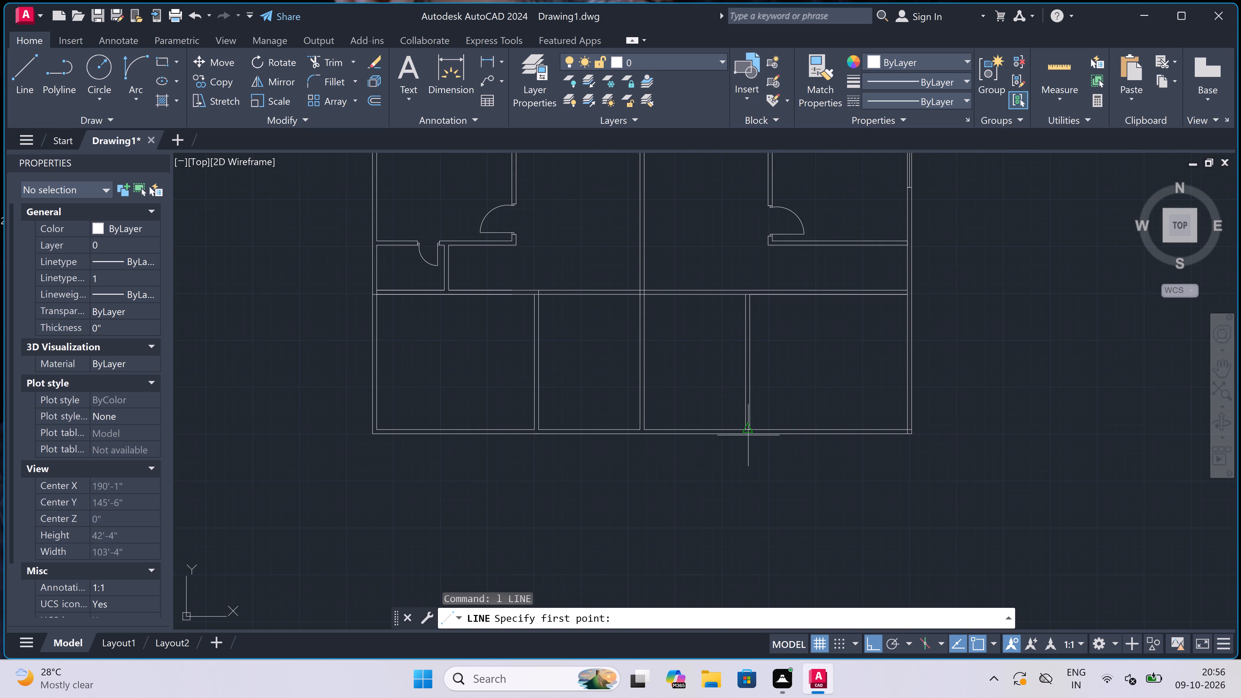
scroll(753, 439, "up", 2)
left_click(737, 413)
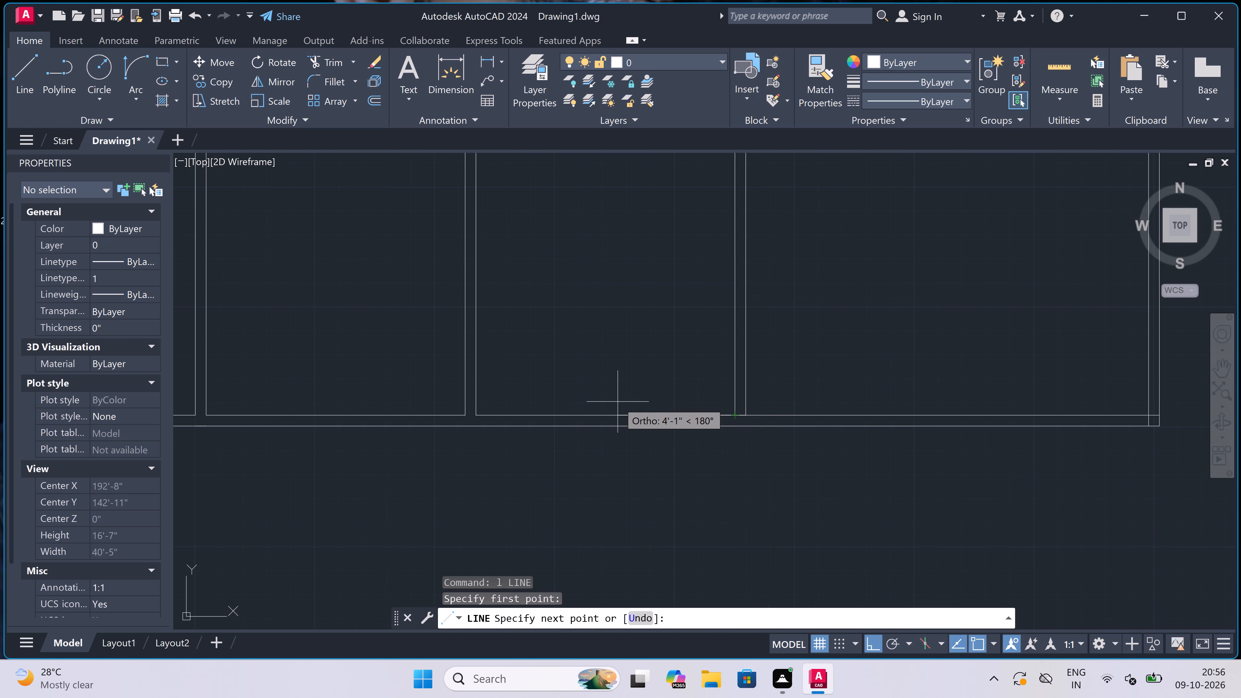
type("4'")
key("space")
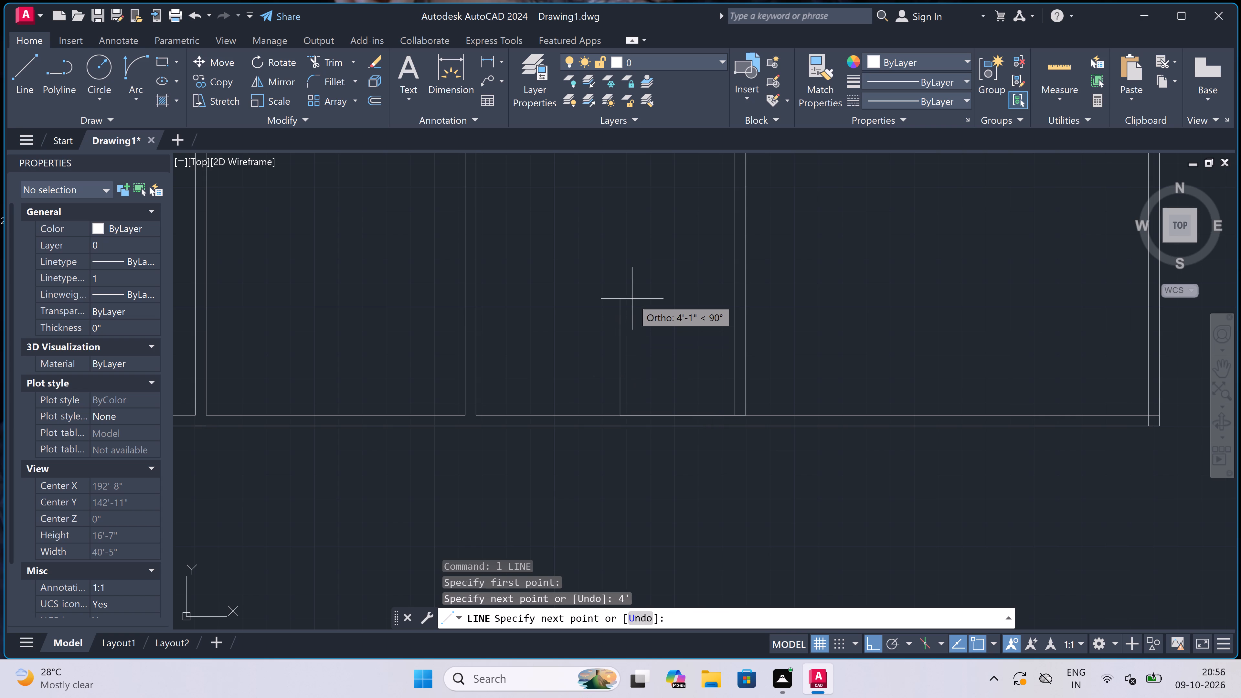
type("6'")
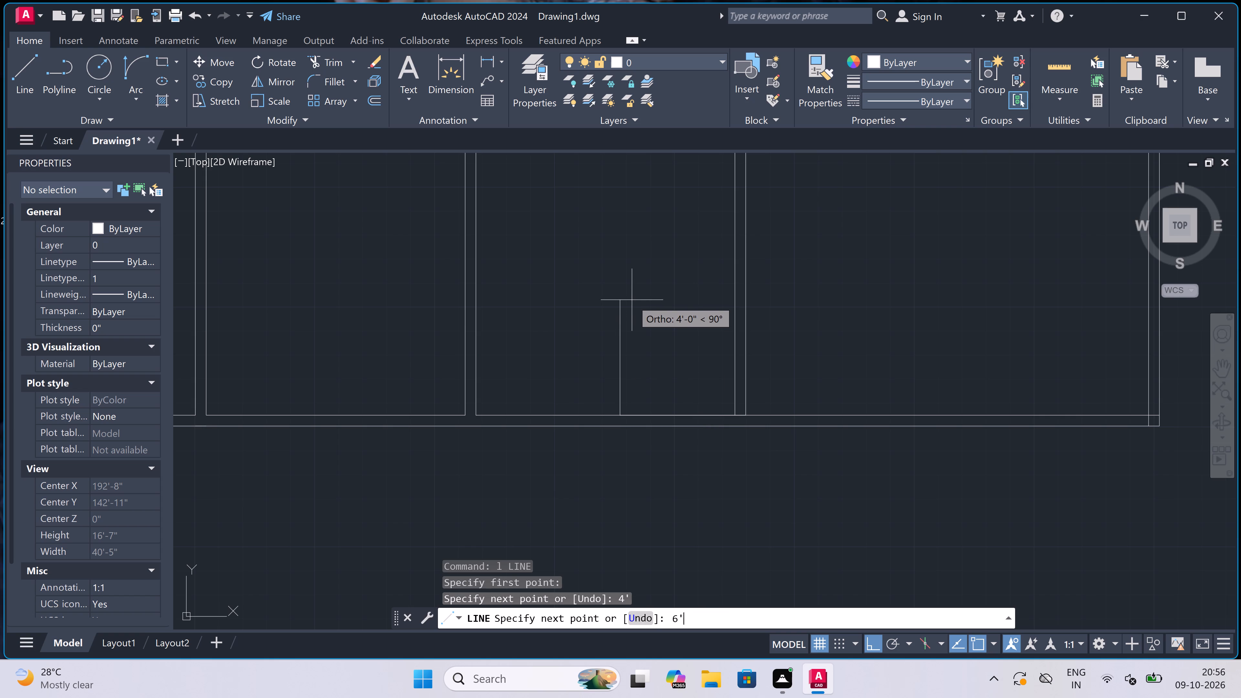
key("space")
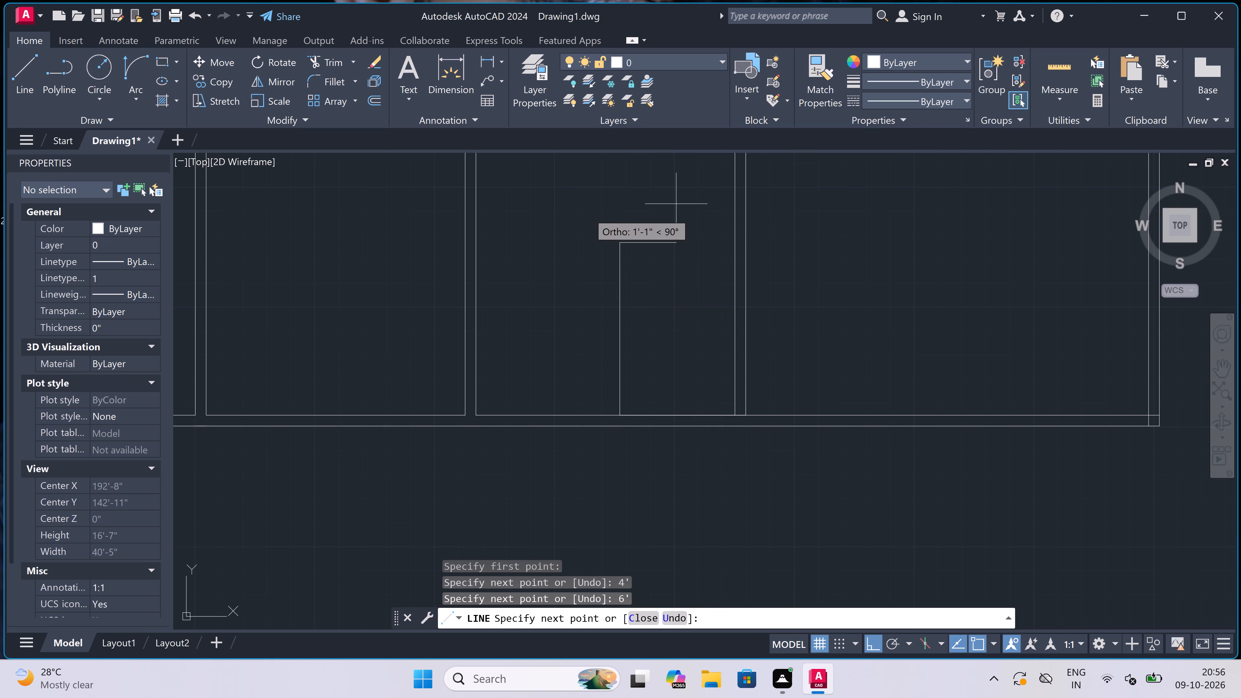
type("4.5\"")
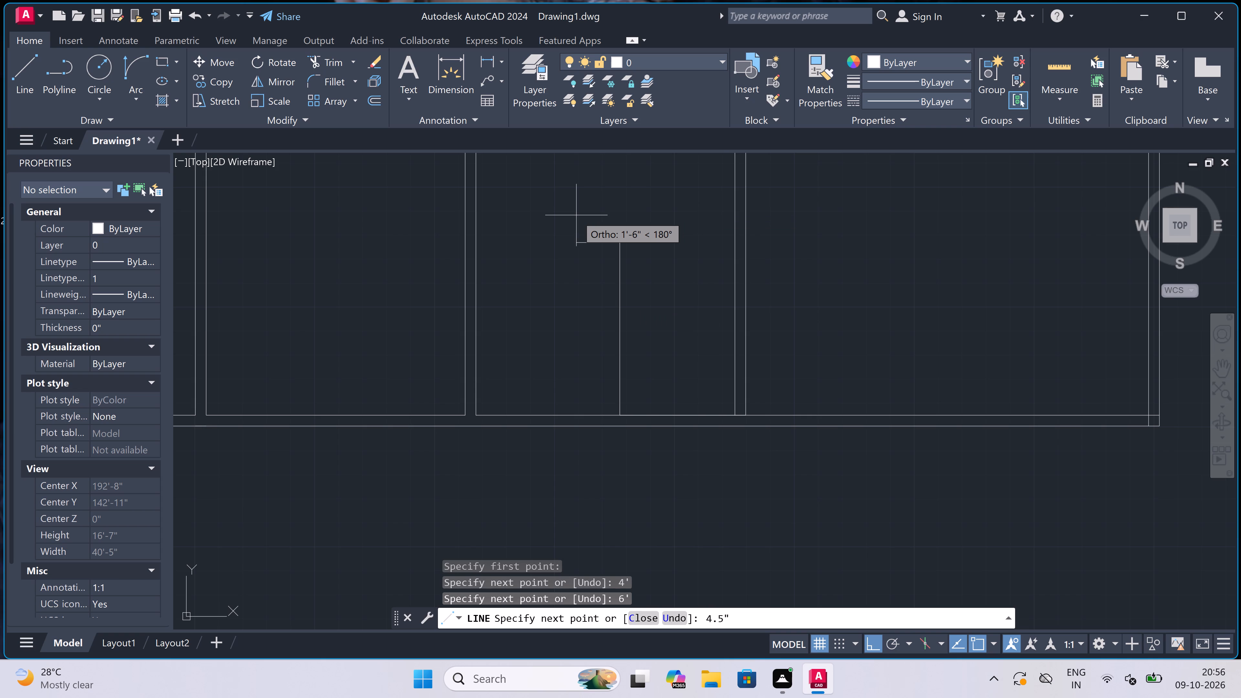
key("space")
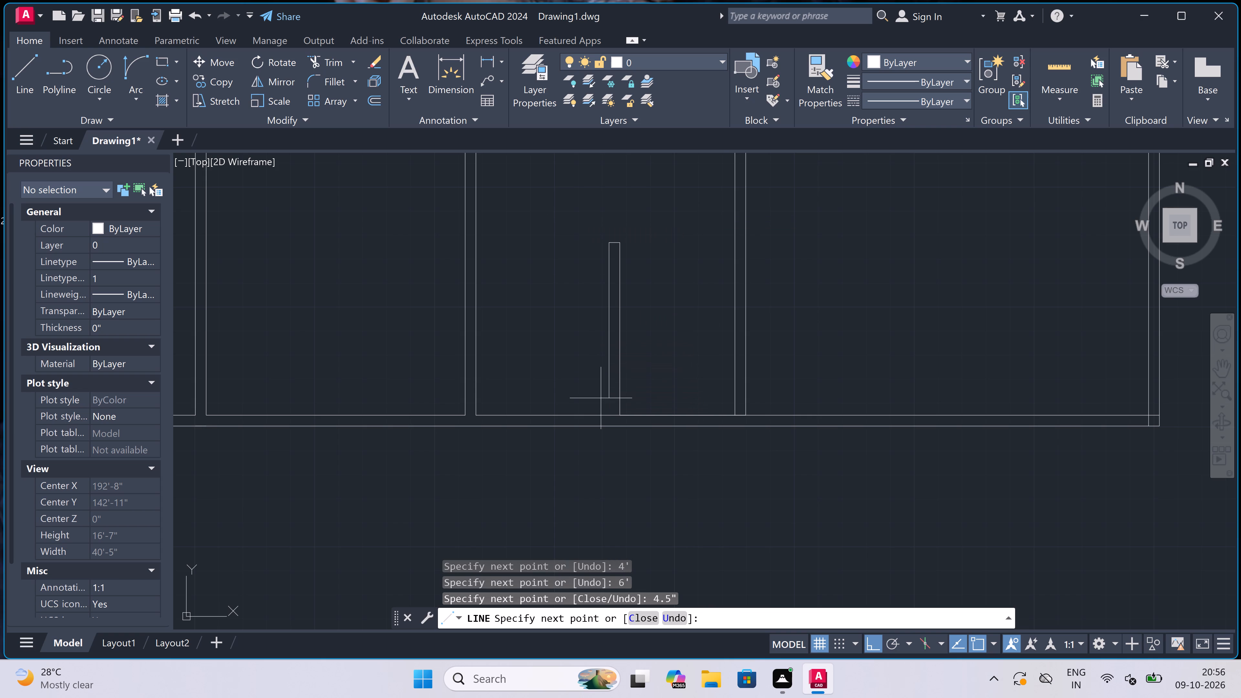
left_click(603, 413)
key("Escape")
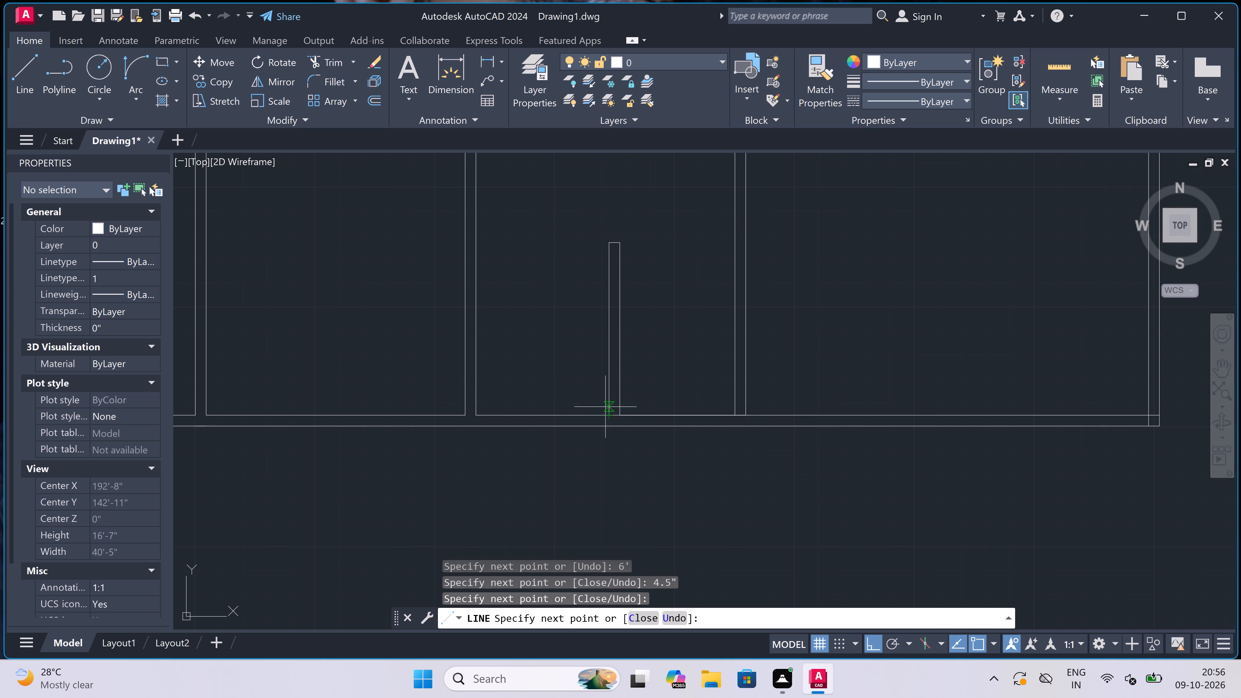
Draw a 4.5" top wall over the 4' by 6' space, joining the 6' wall to the southeast room's west wall.
scroll(629, 260, "up", 1)
key("space")
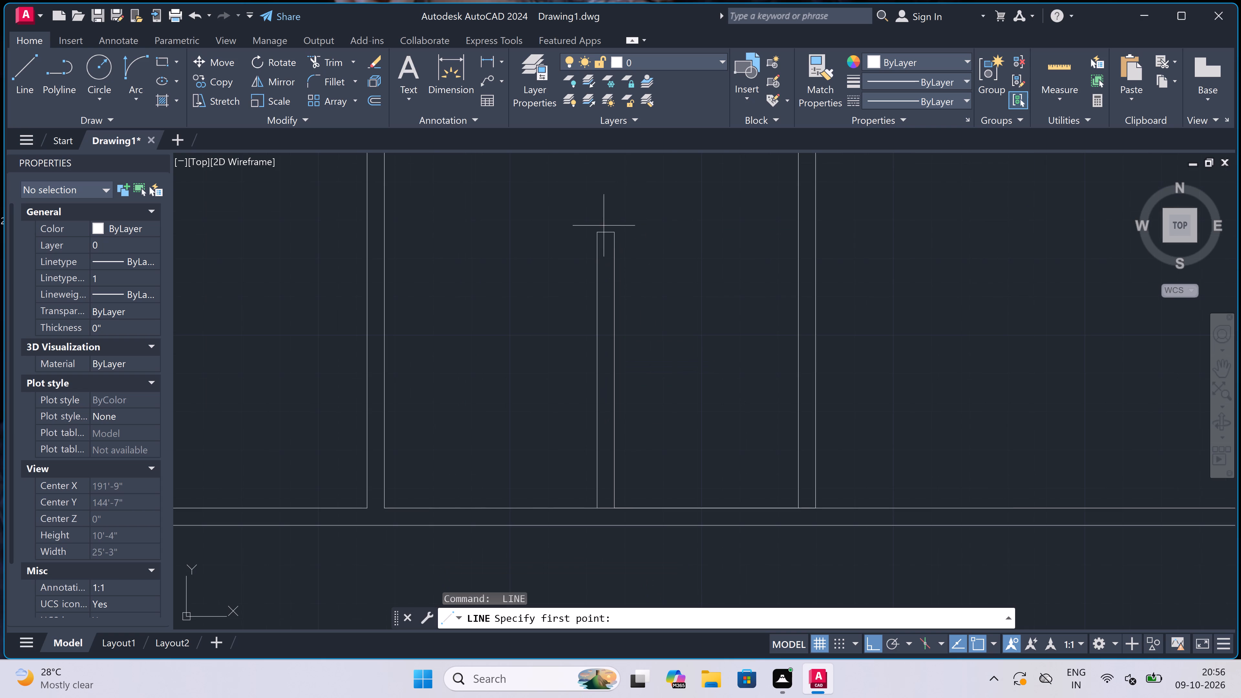
left_click(619, 232)
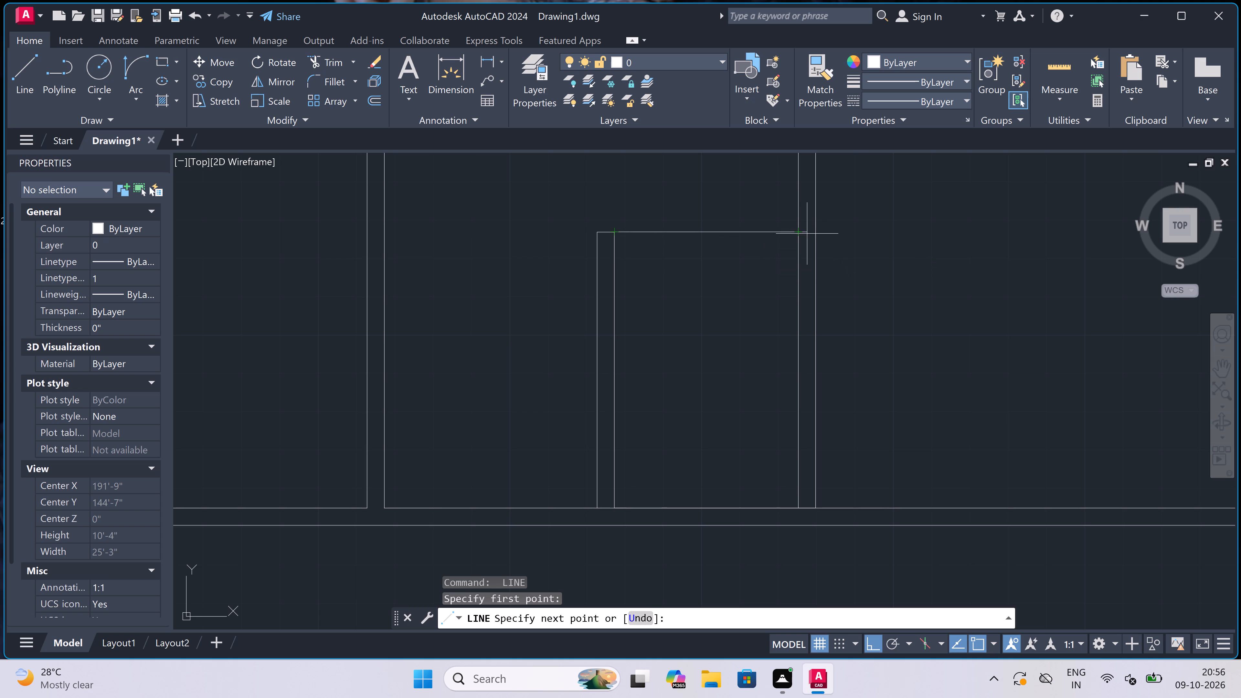
left_click(800, 230)
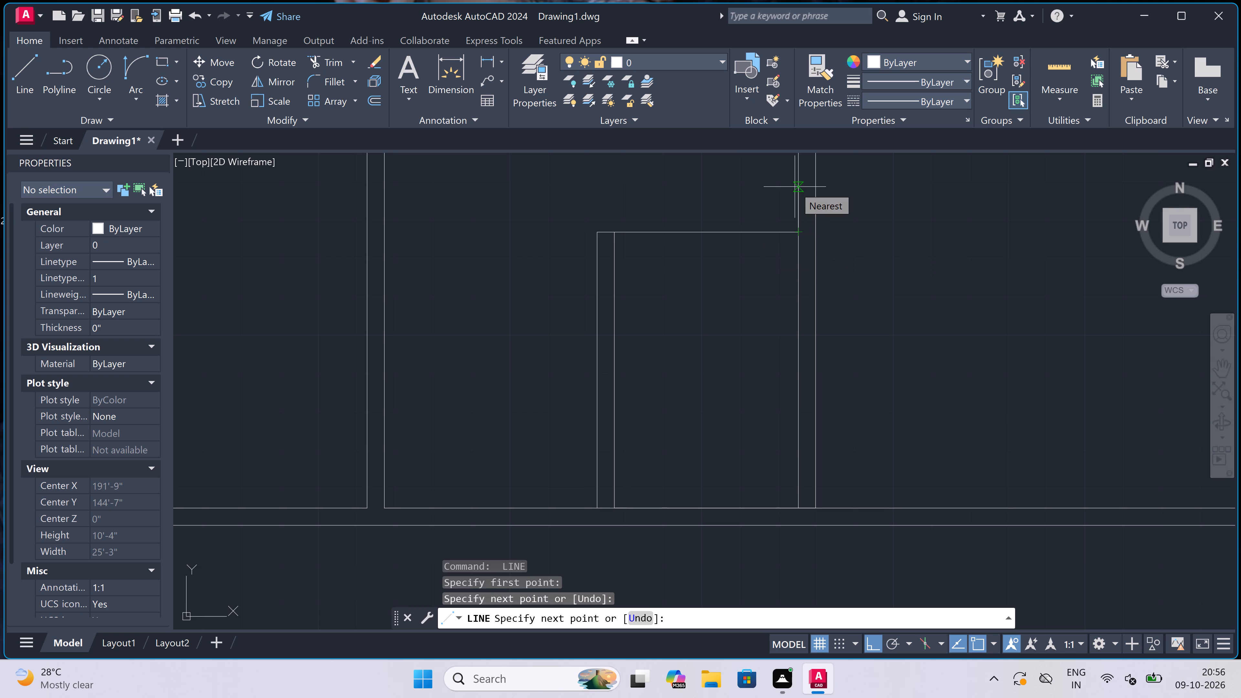
type("4.5\"")
key("space")
scroll(651, 200, "up", 2)
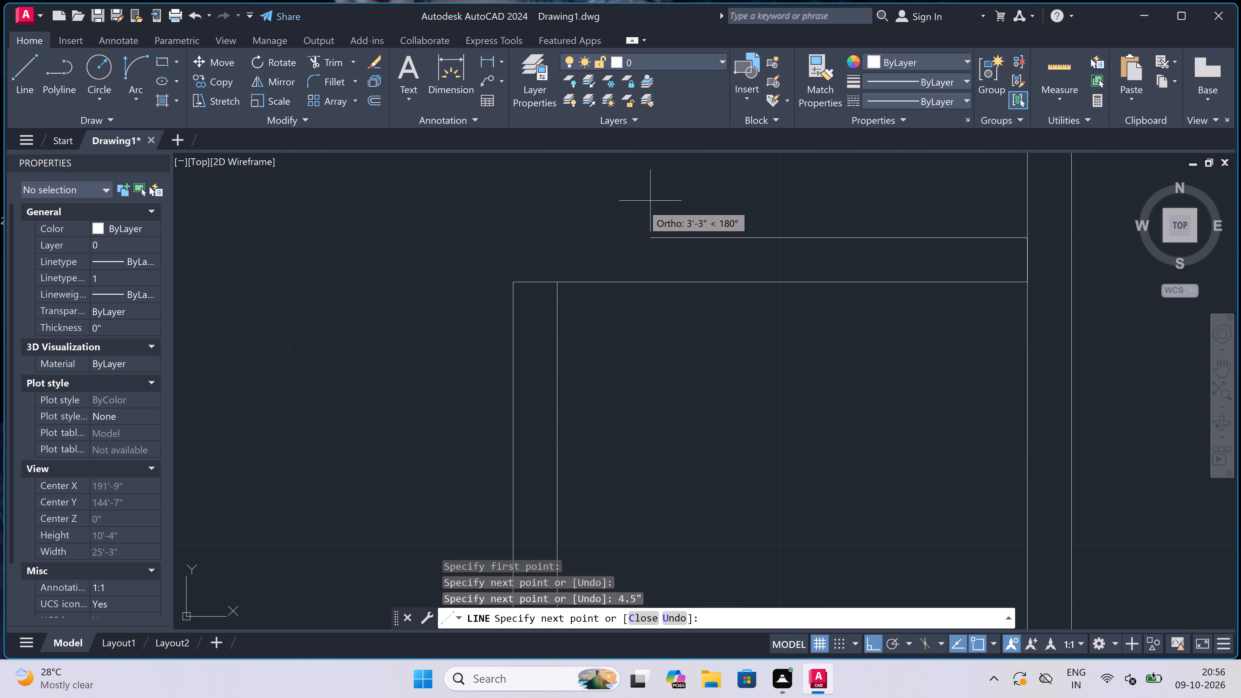
scroll(525, 226, "up", 1)
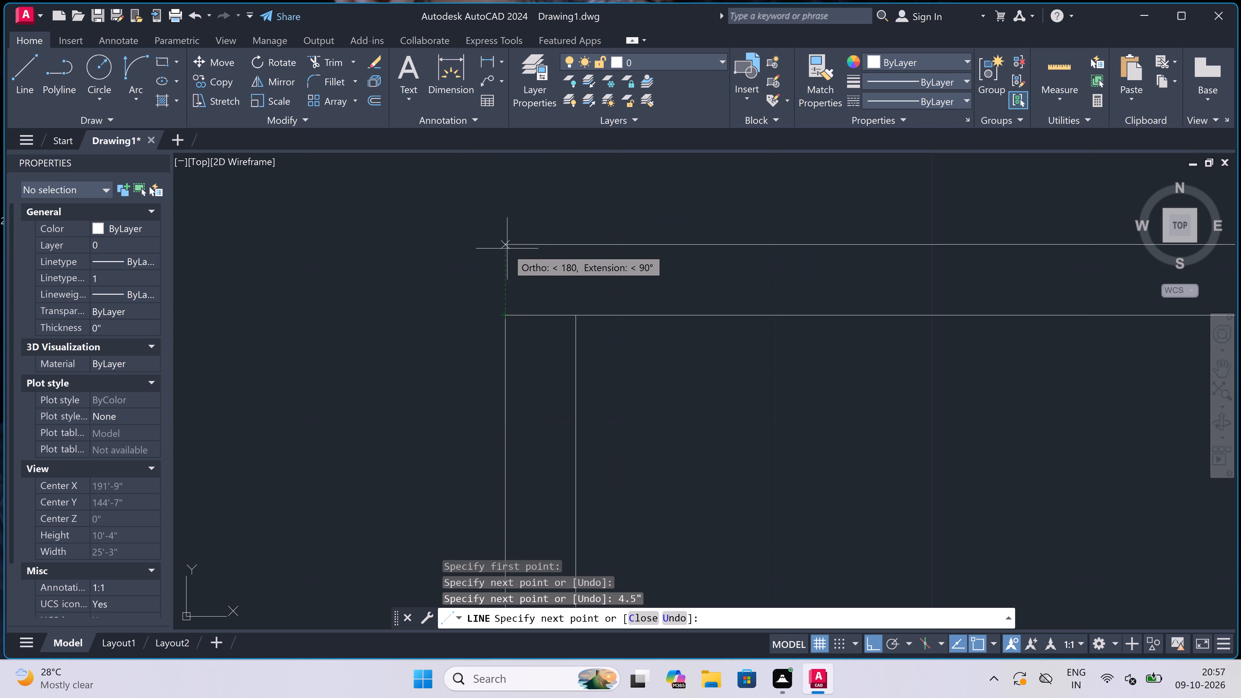
left_click_drag(505, 245, 505, 248)
left_click(507, 315)
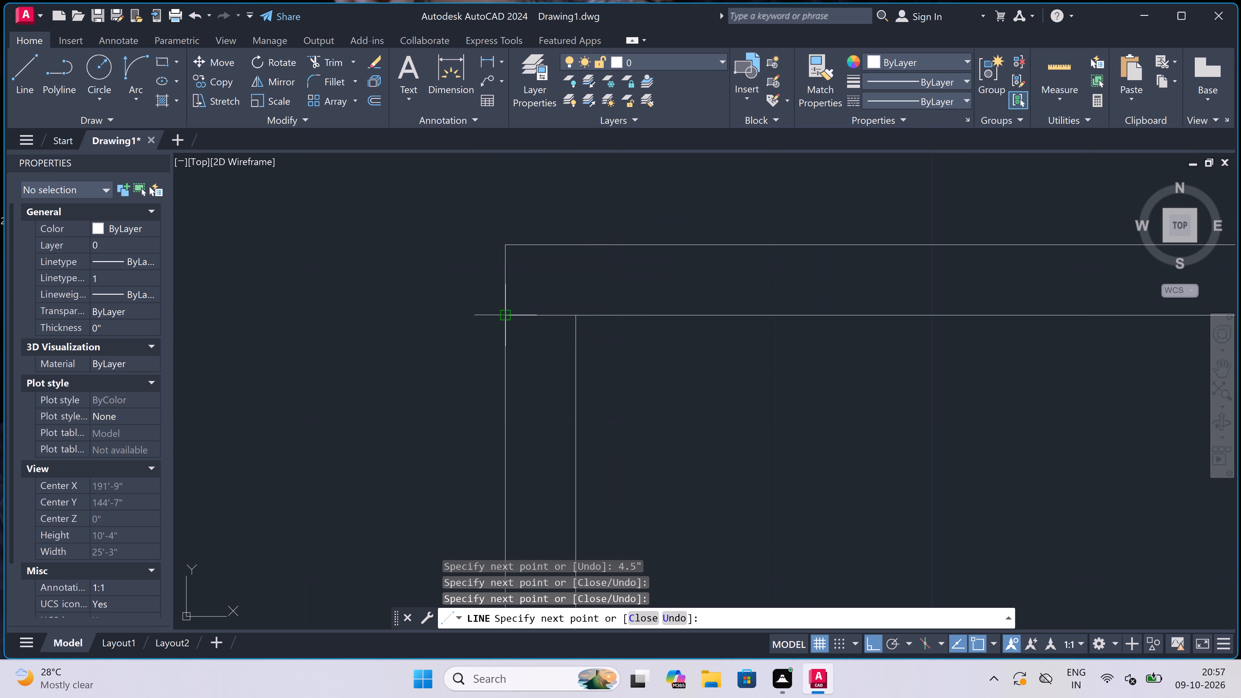
key("Escape")
Trim the face line crossing the wall thickness at the 4' by 6' space's northwest corner.
key("t")
key("r")
key("space")
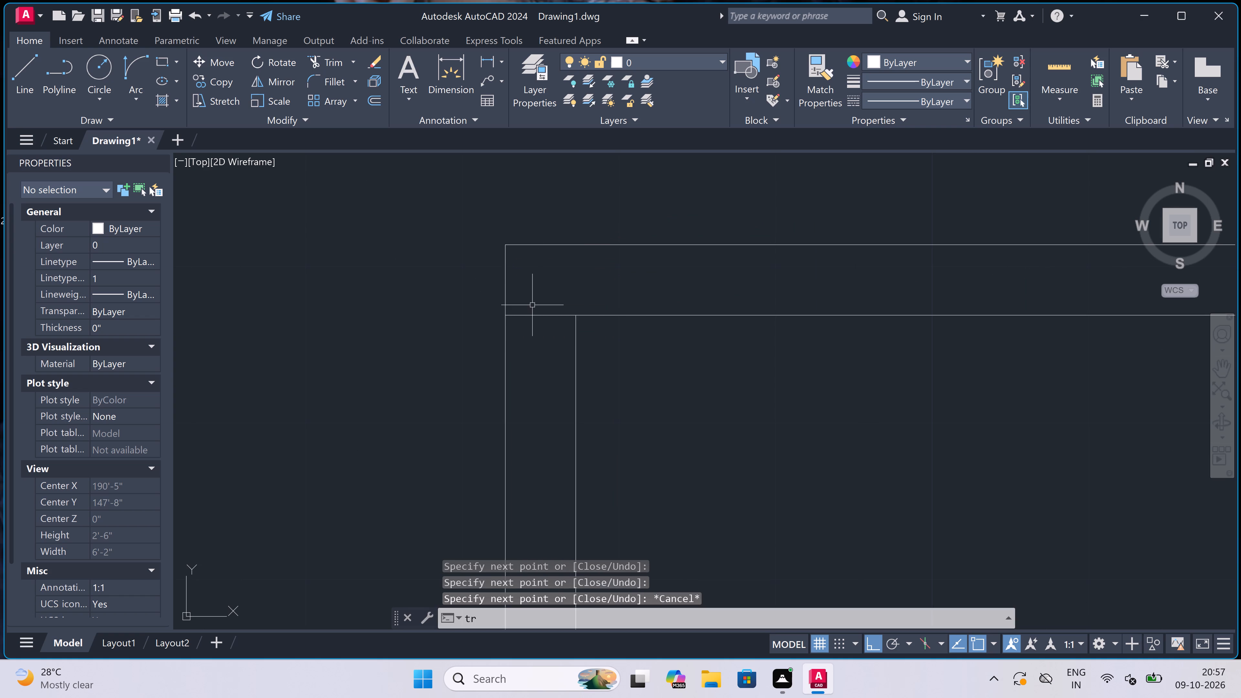
left_click(533, 298)
left_click(536, 343)
Trim the southeast room's west wall face line between the top wall's faces, opening the junction with the 4' by 6' space's top wall.
scroll(552, 303, "down", 4)
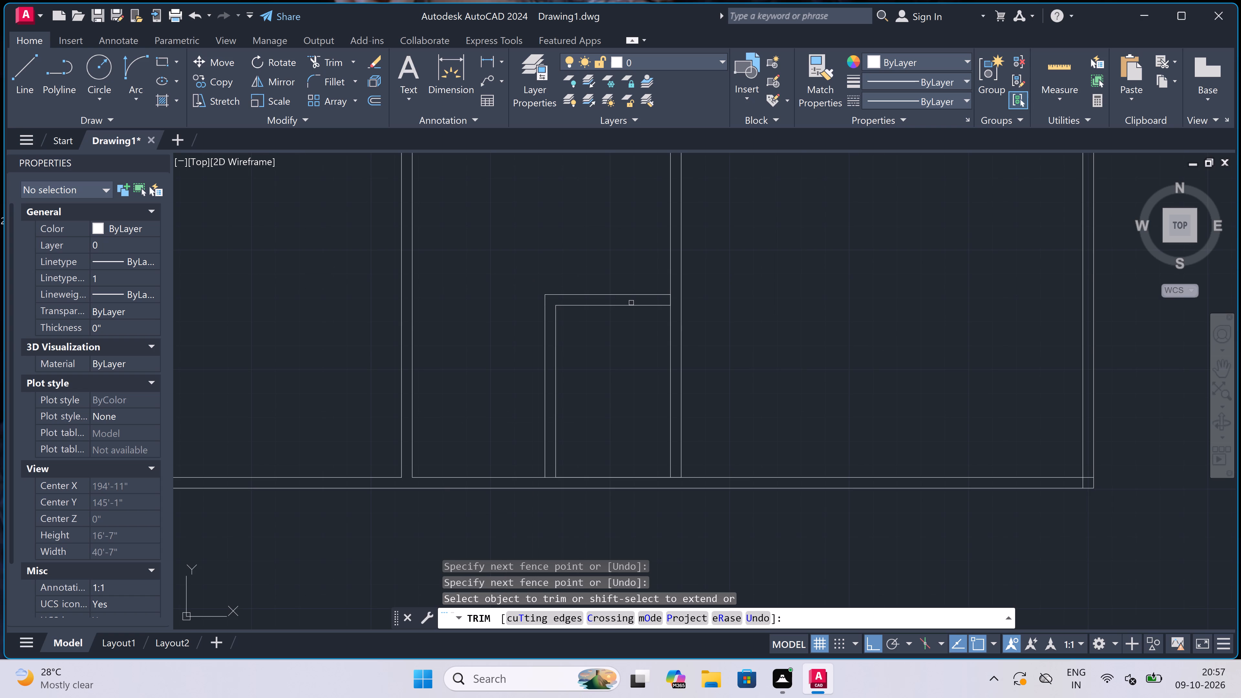
scroll(631, 303, "up", 1)
scroll(679, 304, "up", 3)
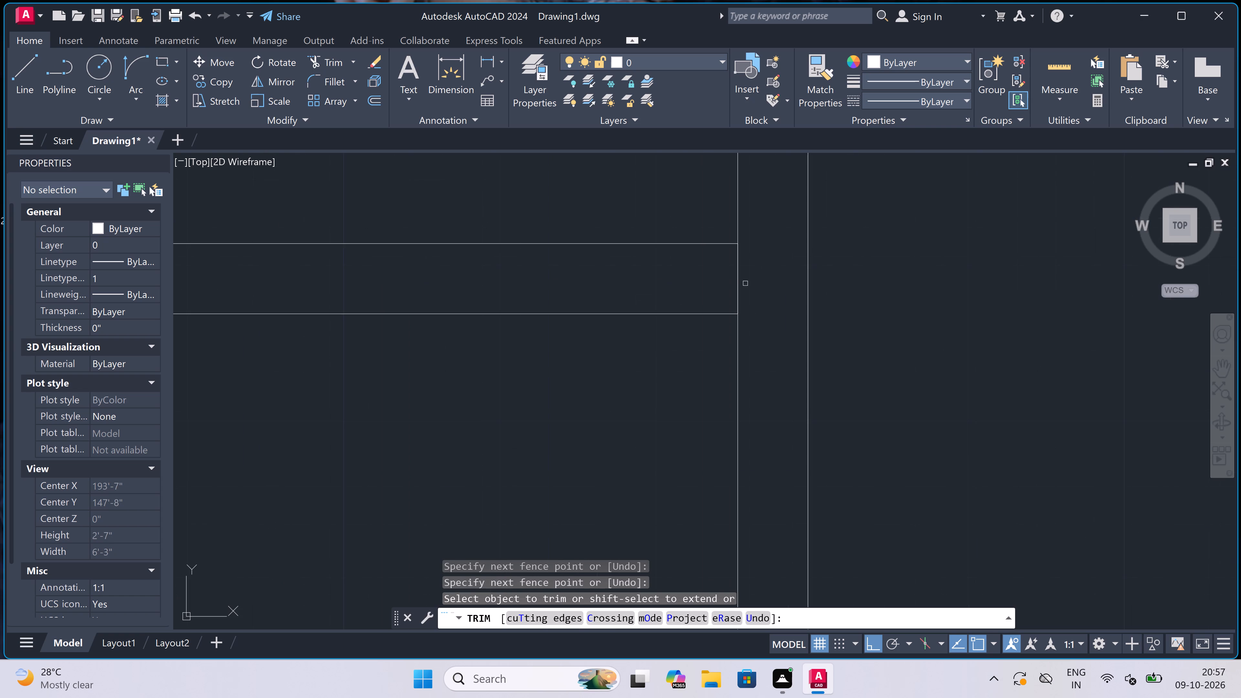
left_click(758, 279)
left_click(721, 271)
key("Escape")
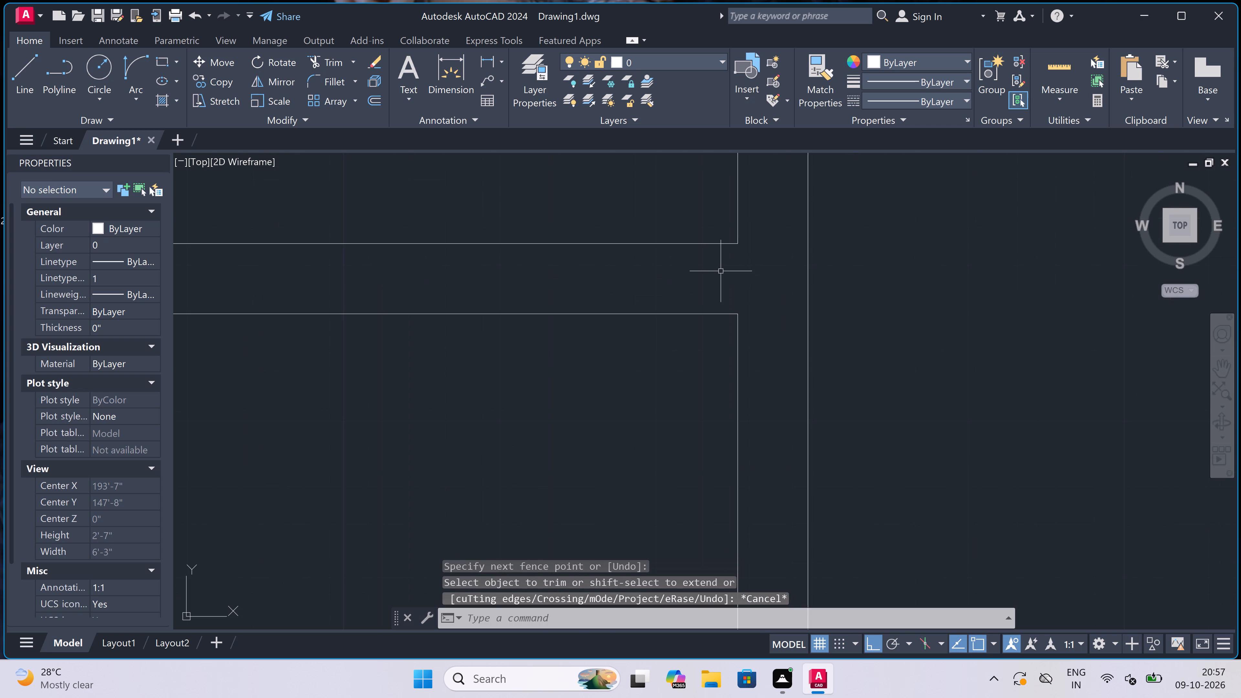
Draw the door's east jamb across the 4' by 6' space's top wall, with a 2" stop and a 2' door leaf running south.
key("l")
key("space")
scroll(720, 270, "down", 4)
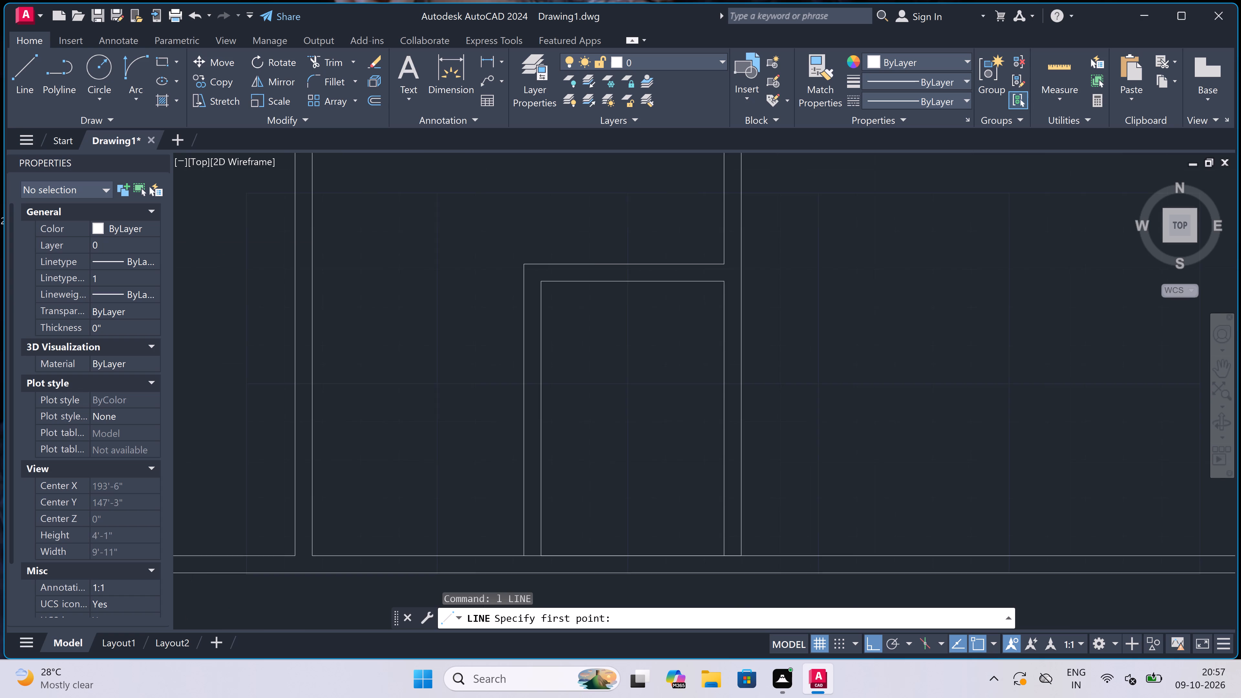
scroll(714, 272, "up", 3)
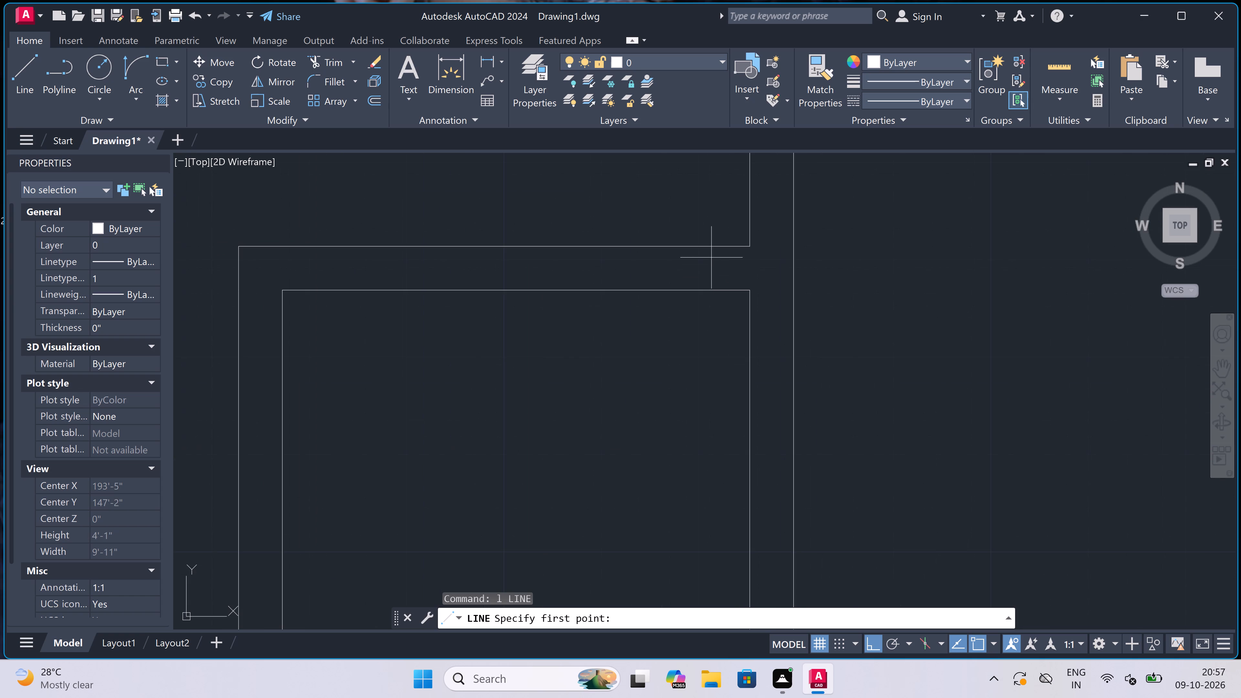
left_click(710, 253)
left_click(709, 284)
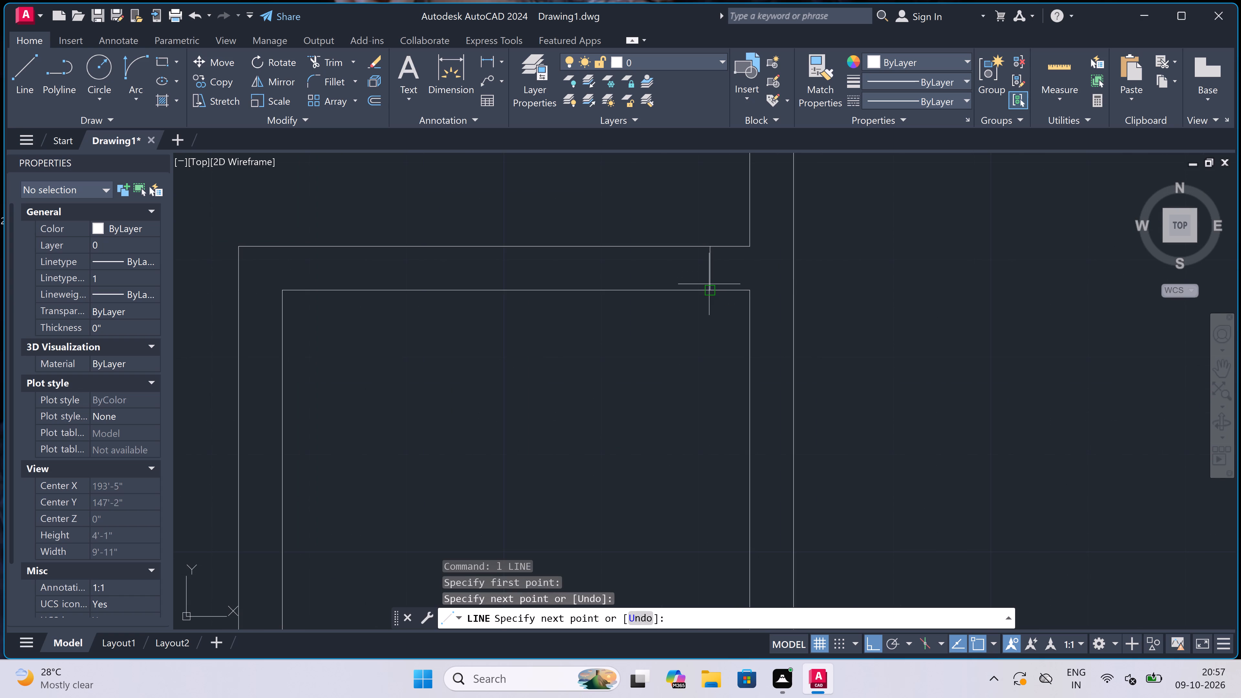
left_click(709, 263)
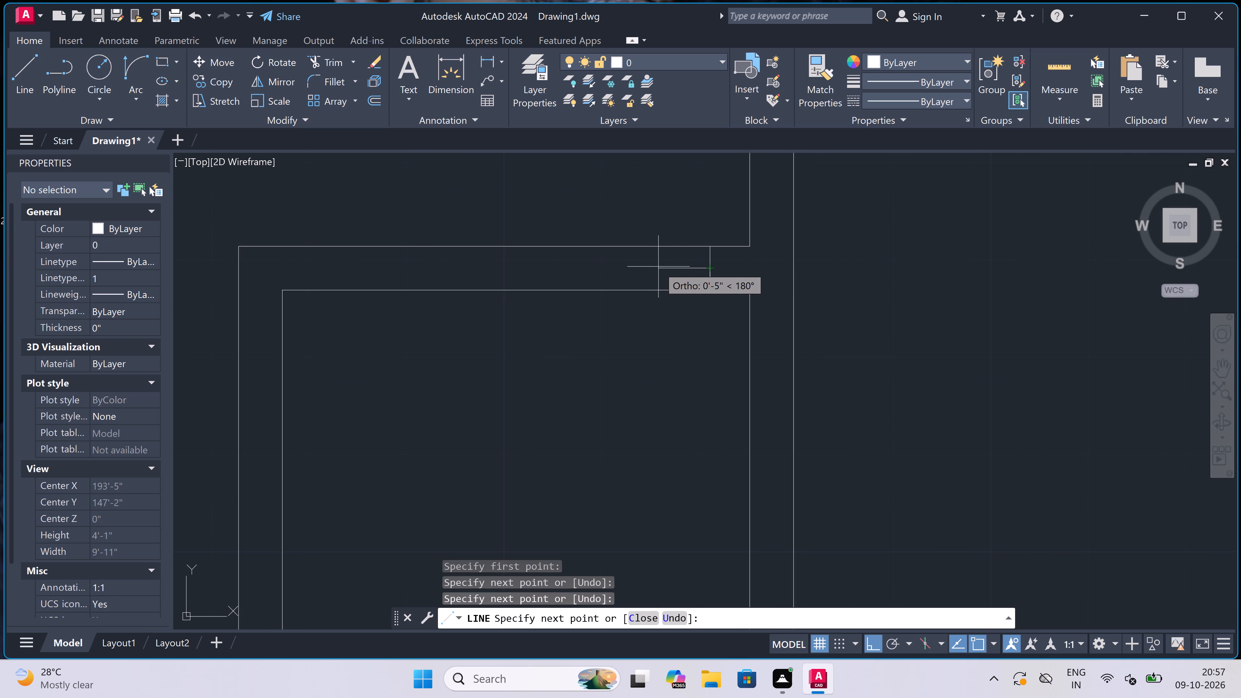
type("2\"")
key("space")
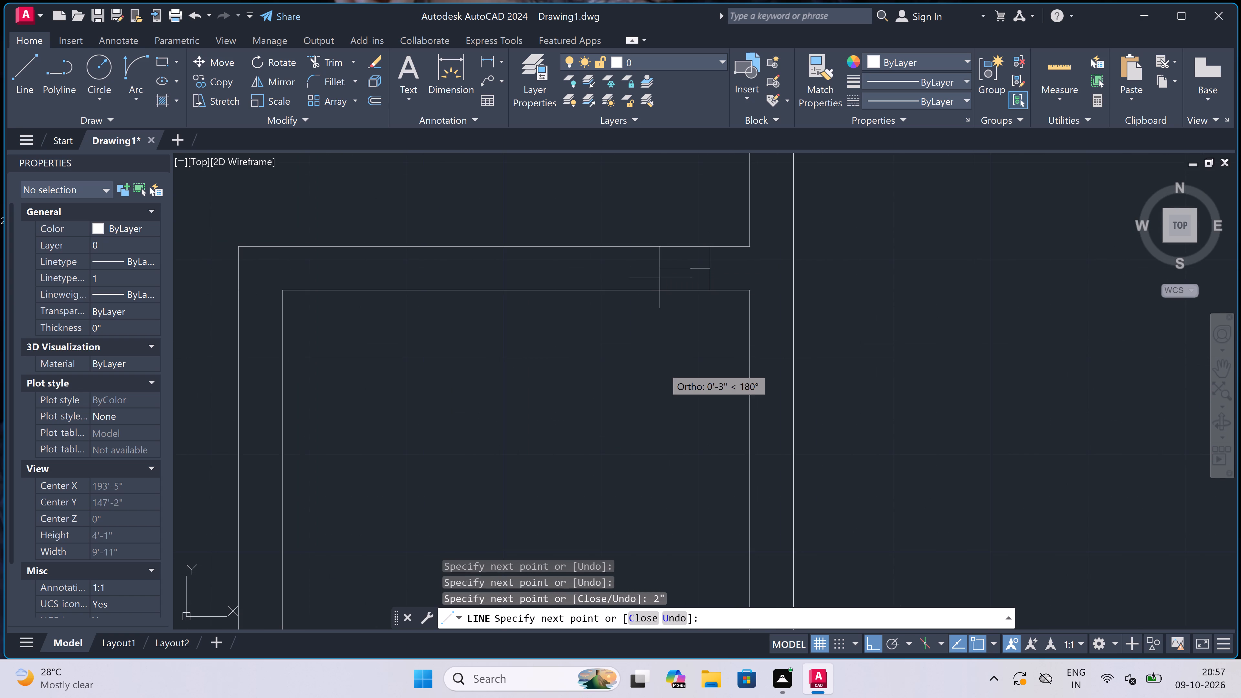
type("2'")
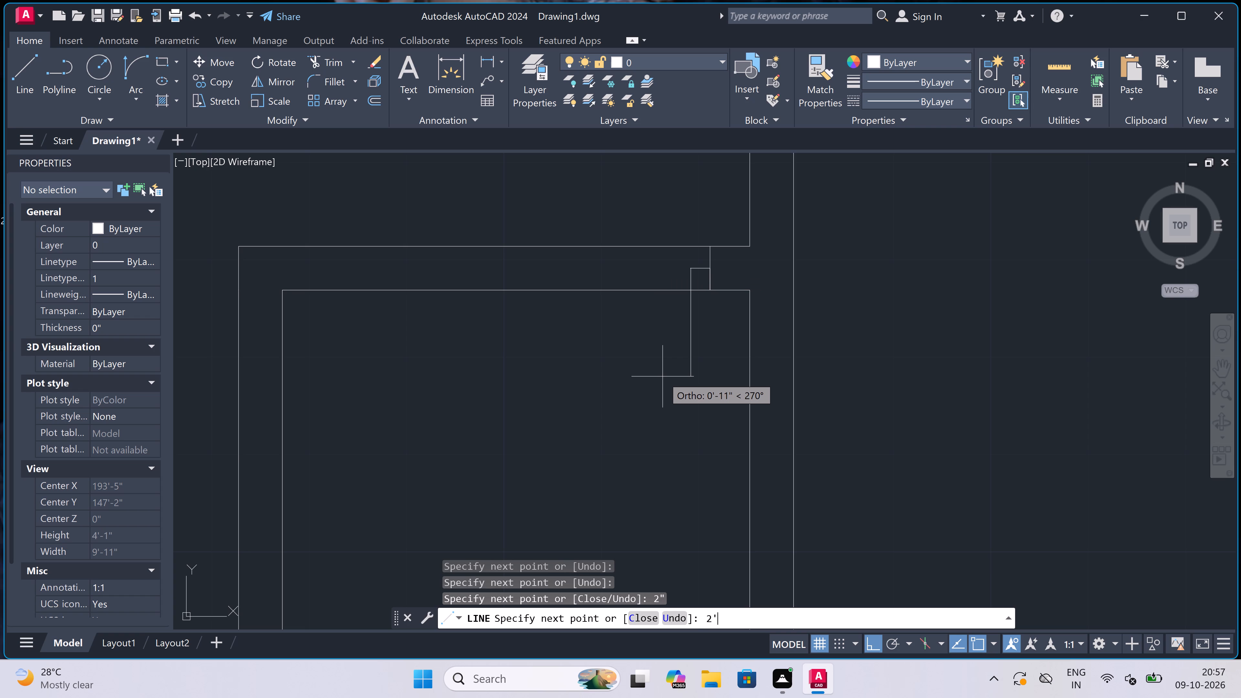
key("space")
key("Escape")
Draw the door's west jamb across the same top wall near its middle, with a 2" stop pointing east from mid-thickness.
key("space")
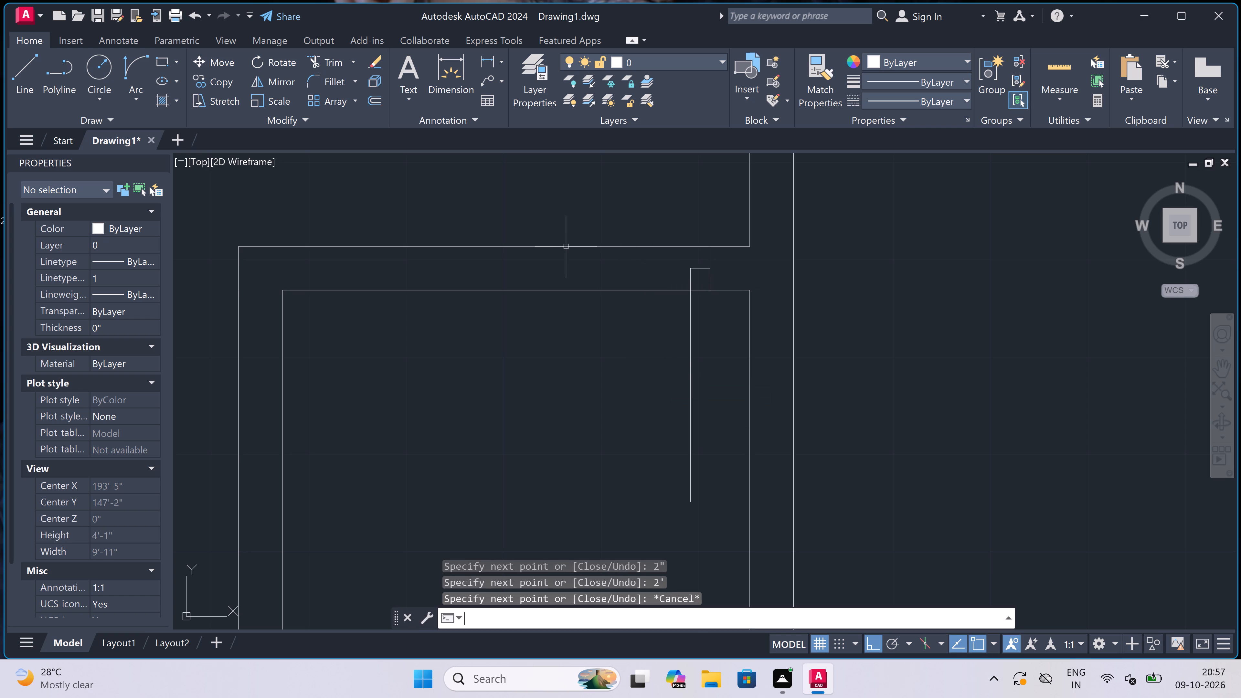
left_click(488, 245)
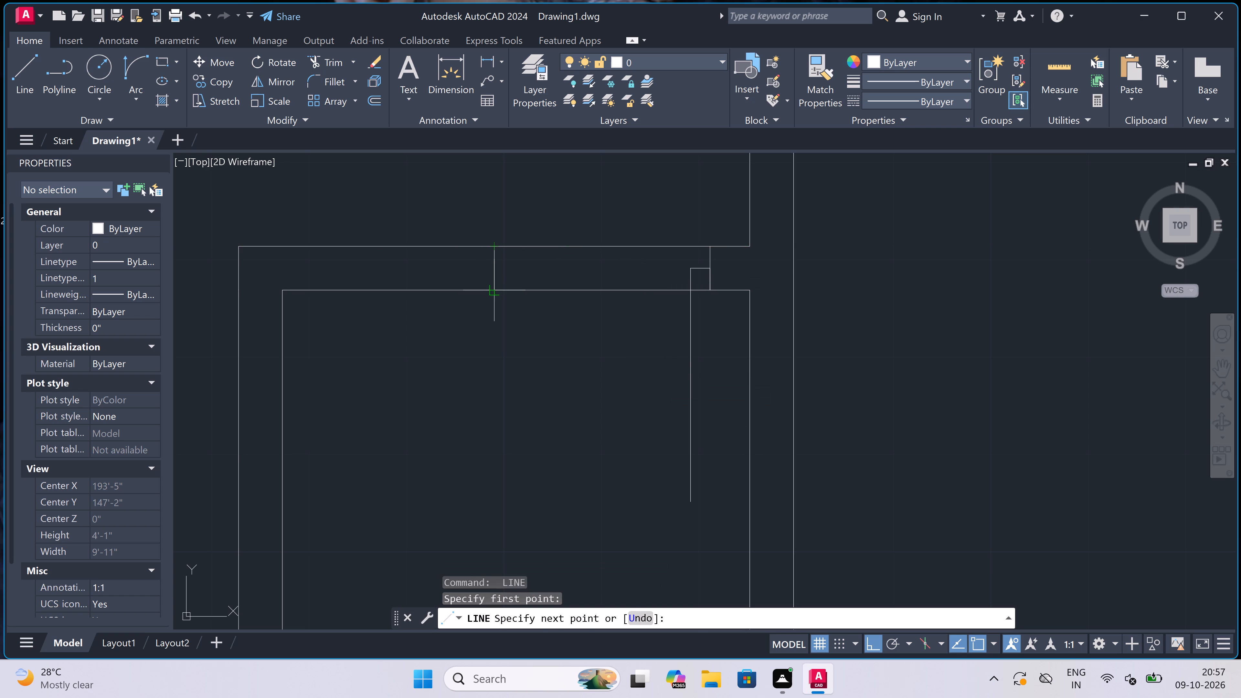
left_click(495, 287)
left_click(497, 267)
type("2\"")
key("space")
key("Escape")
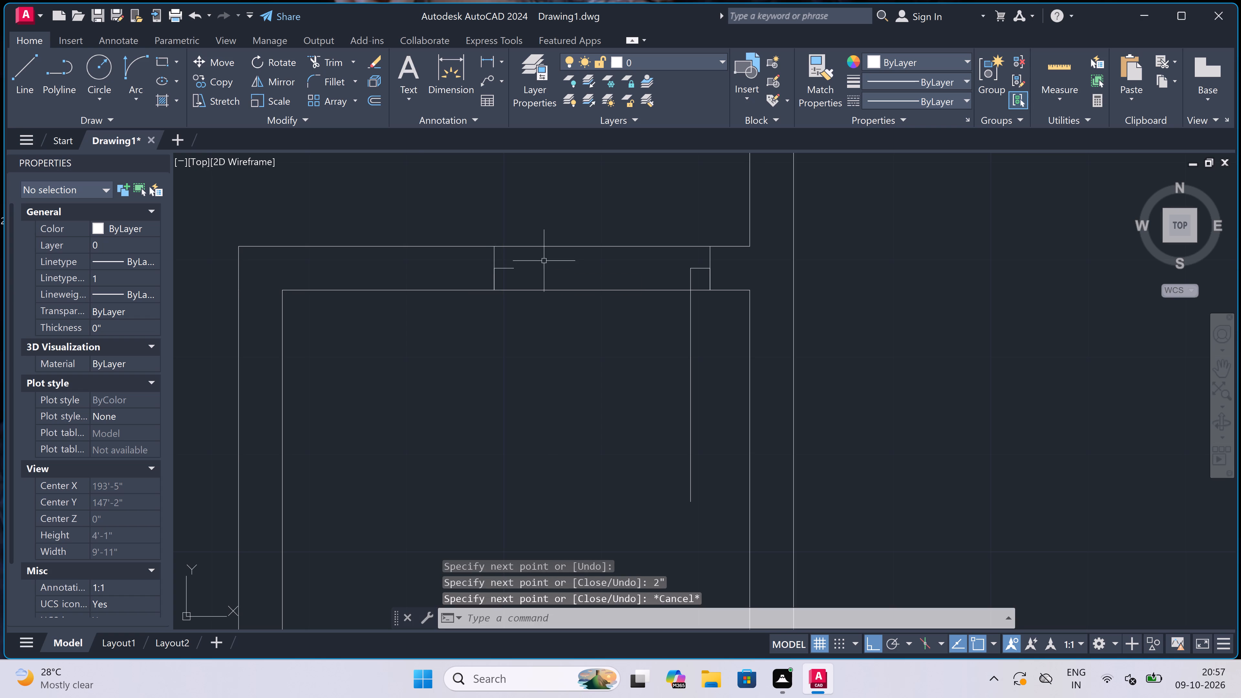
Draw the door swing arc from the south end of the 2' leaf to the end of the west jamb's stop.
left_click(133, 62)
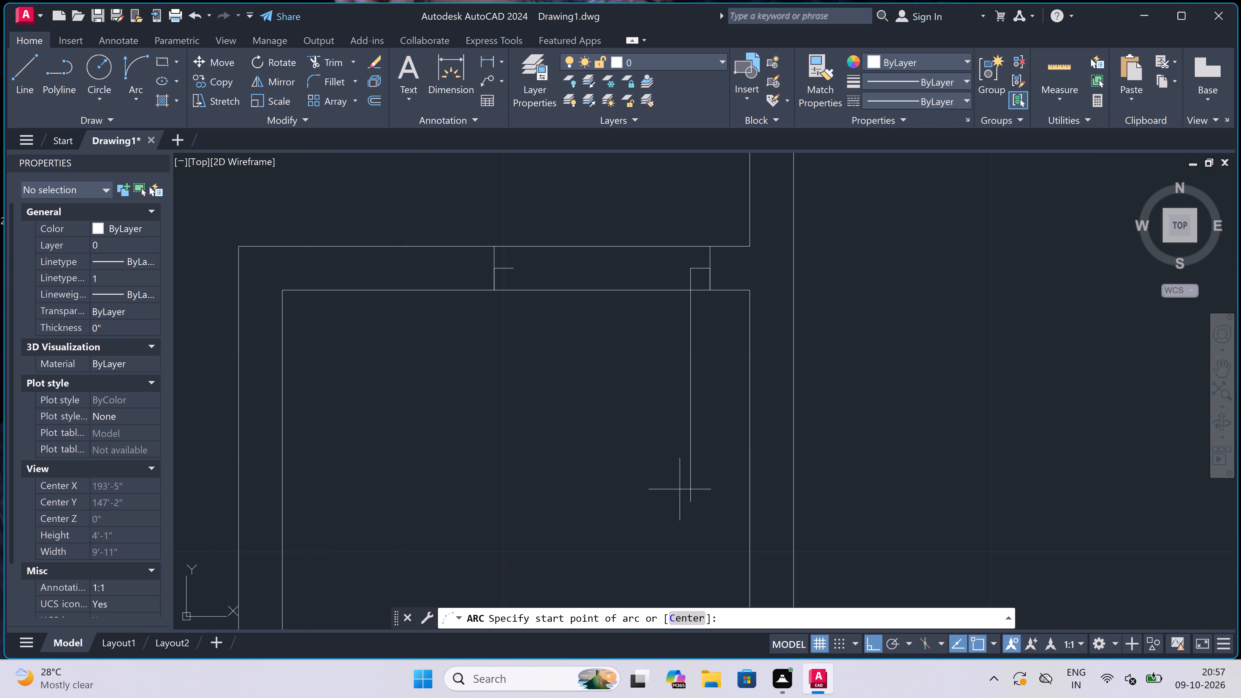
left_click(691, 502)
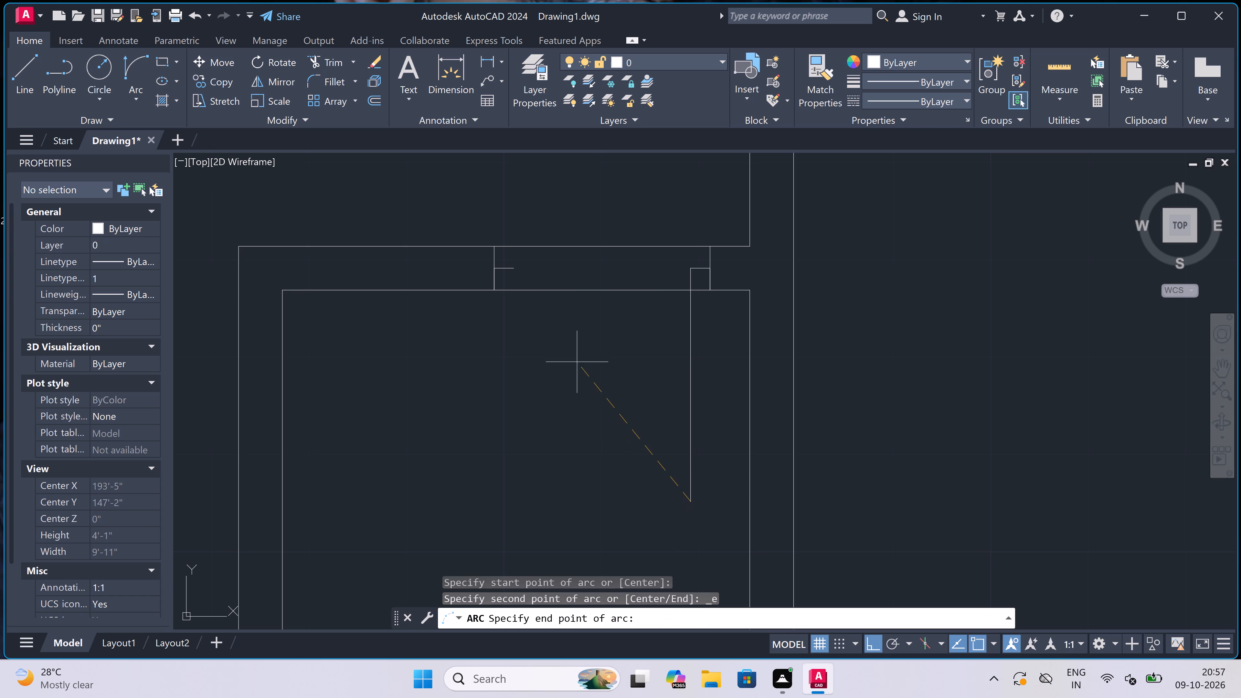
left_click(511, 263)
left_click(441, 381)
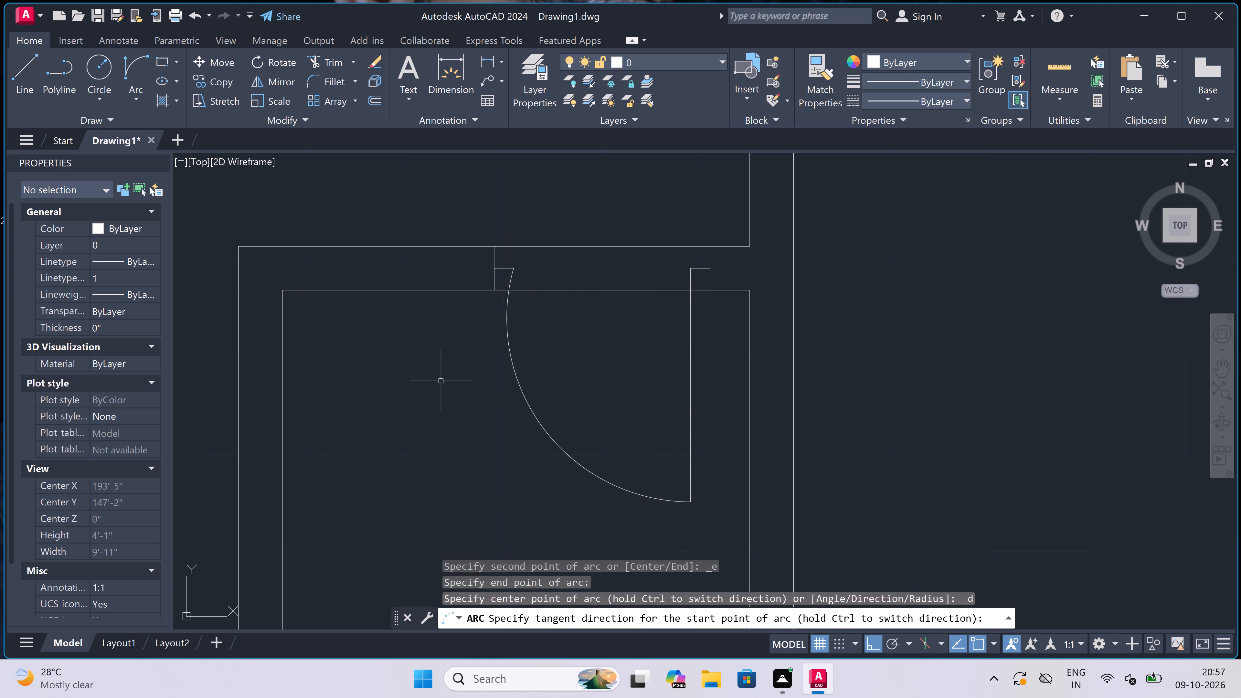
Trim both face lines of the top wall between the two jambs to open the doorway.
key("t")
key("r")
key("space")
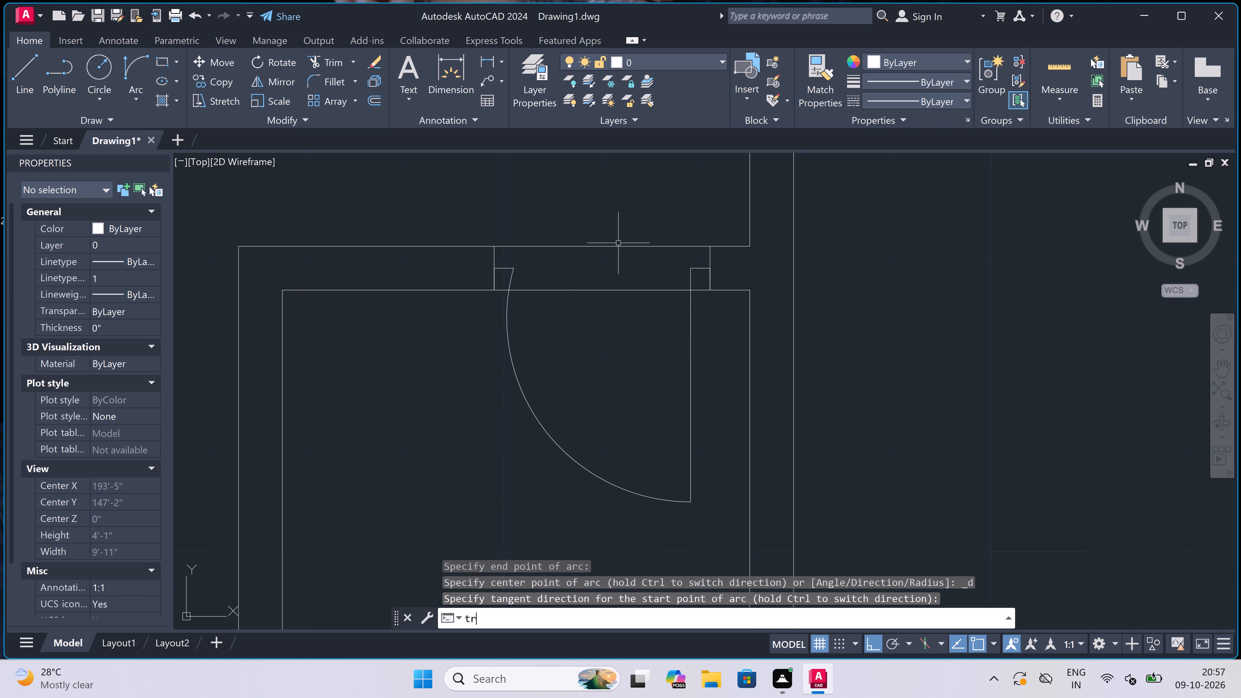
left_click(624, 227)
left_click(629, 323)
scroll(630, 322, "down", 4)
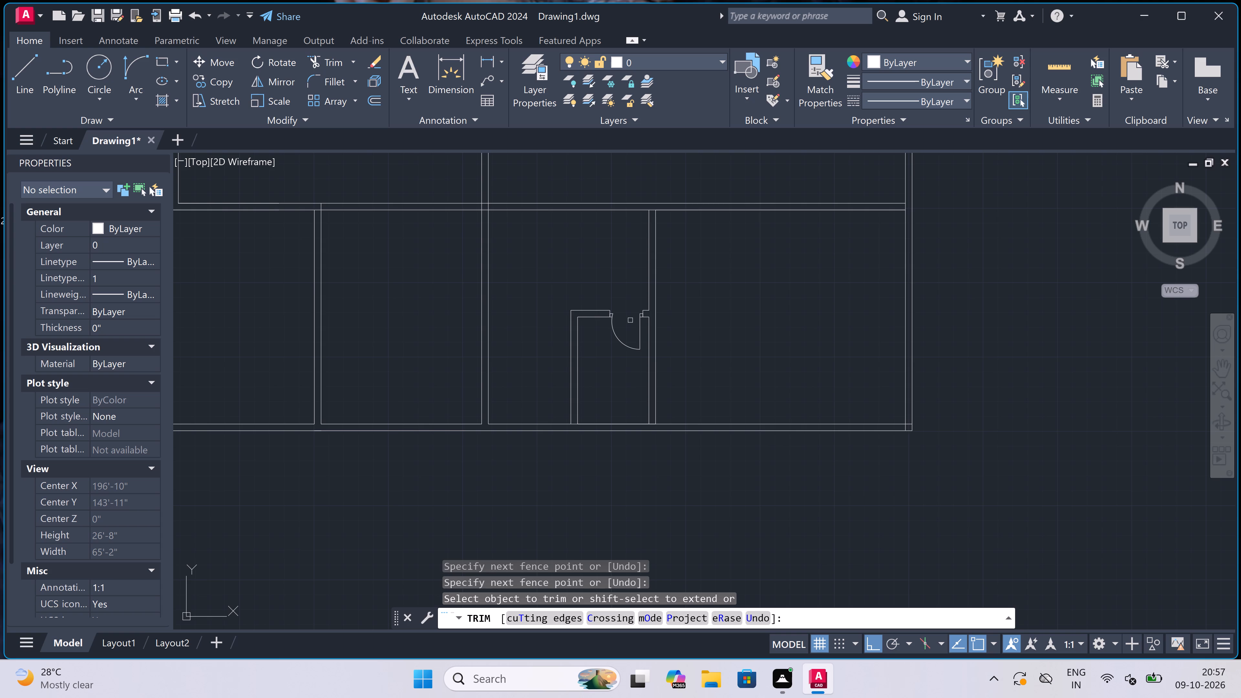
key("Escape")
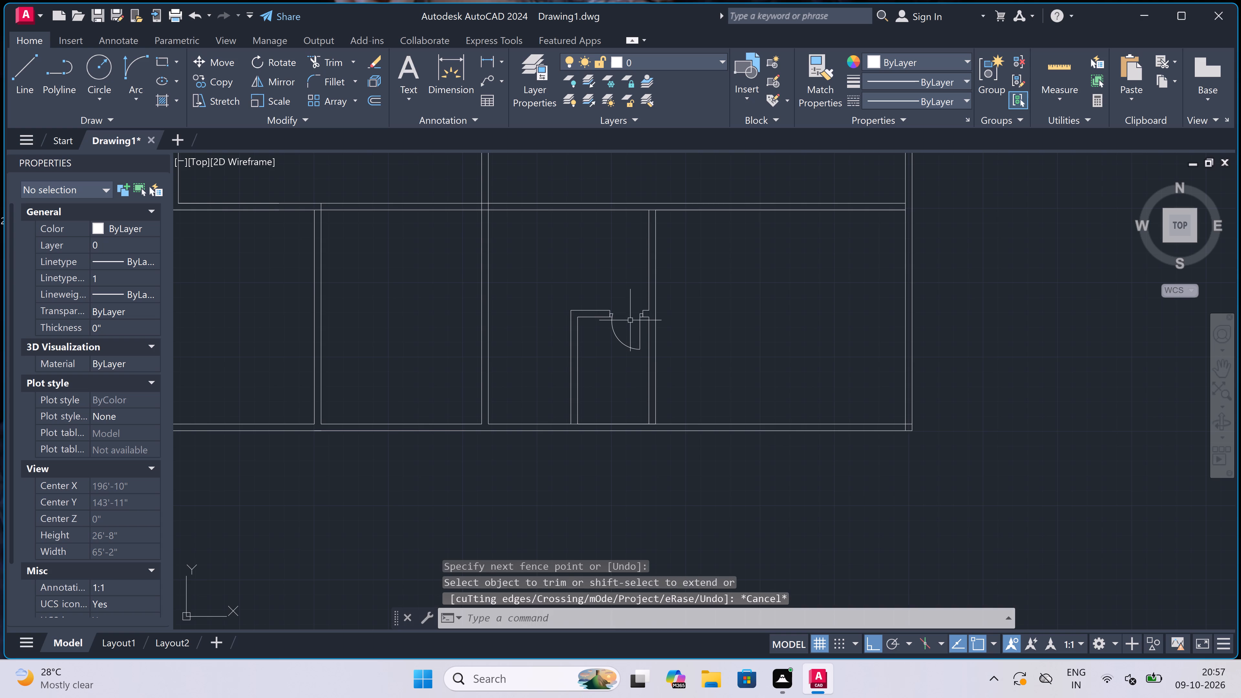
Offset the east face of the southwest room's east wall 4' to the east.
scroll(630, 320, "down", 2)
scroll(497, 308, "up", 3)
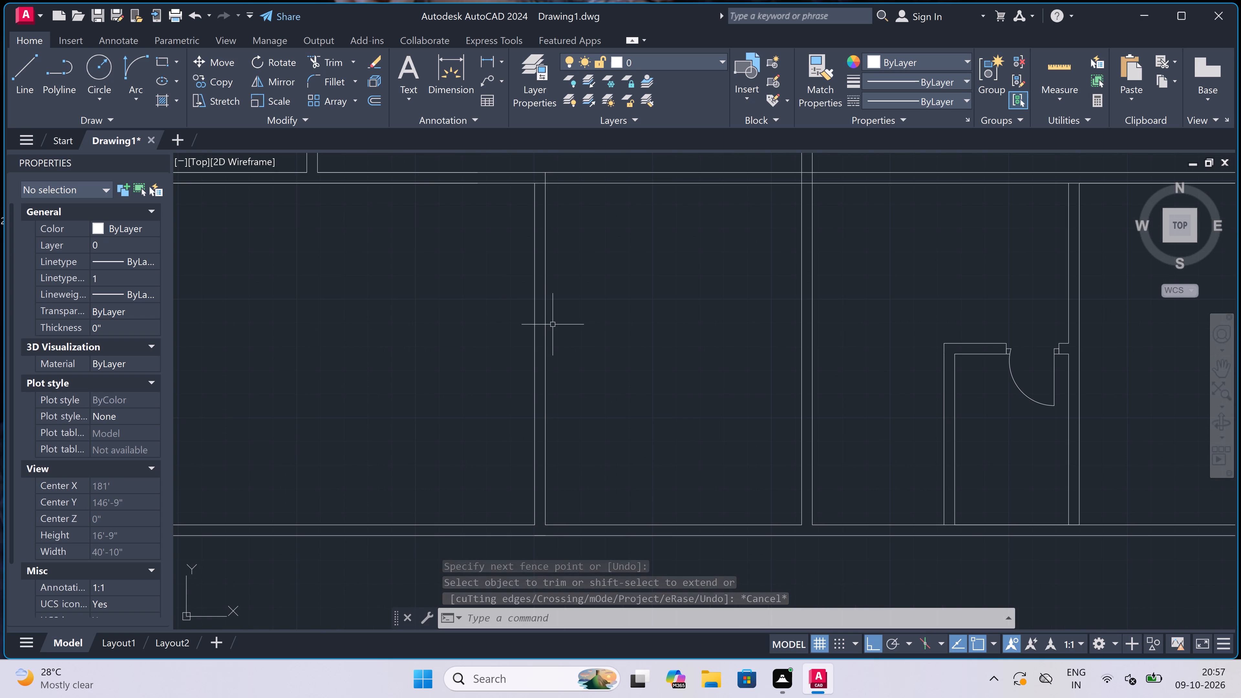
key("o")
key("space")
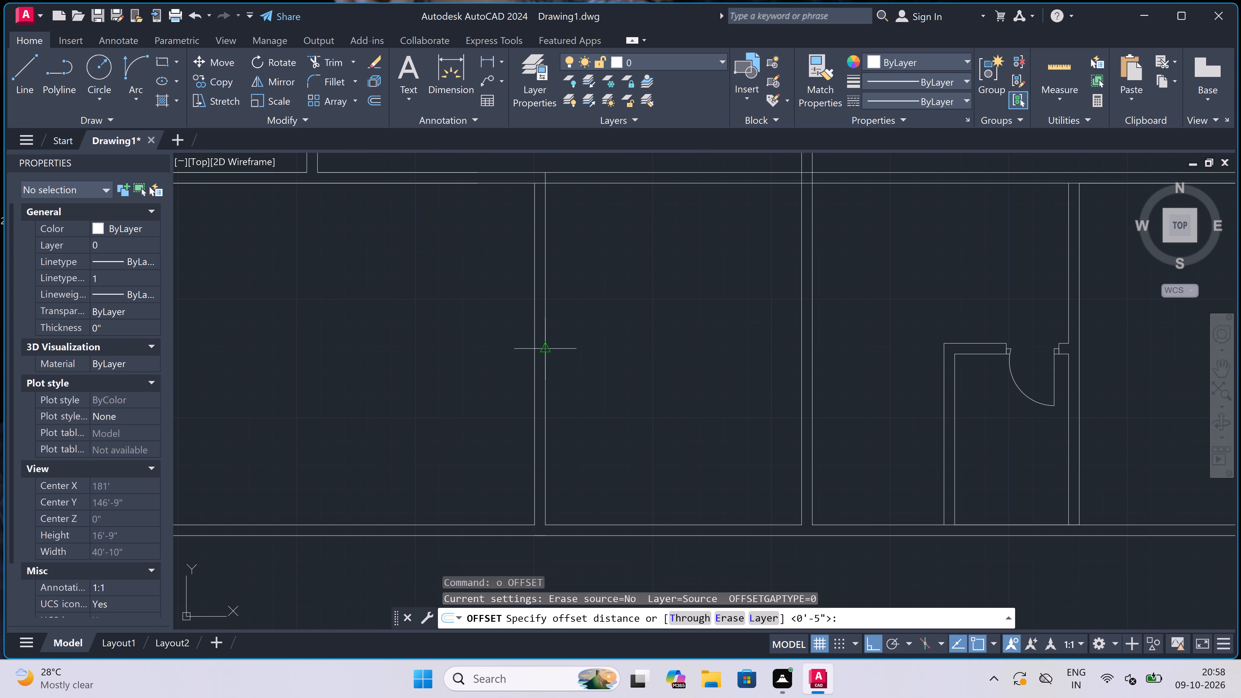
left_click(549, 345)
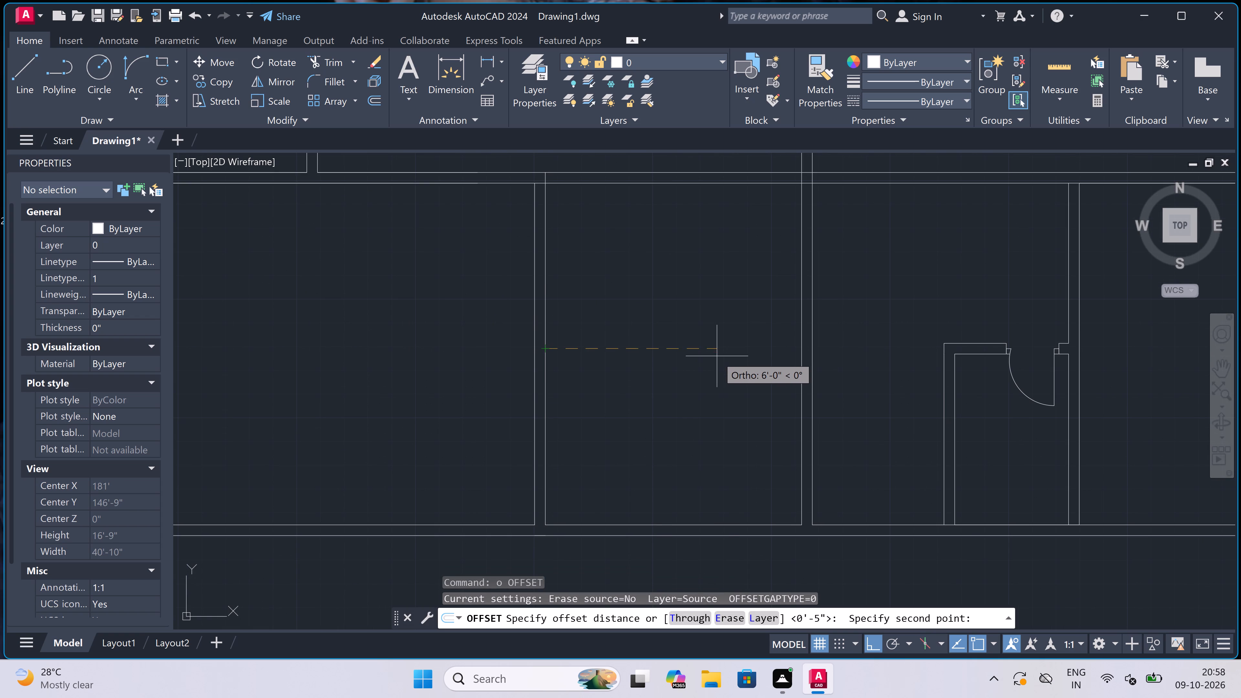
key("4")
type("'")
key("space")
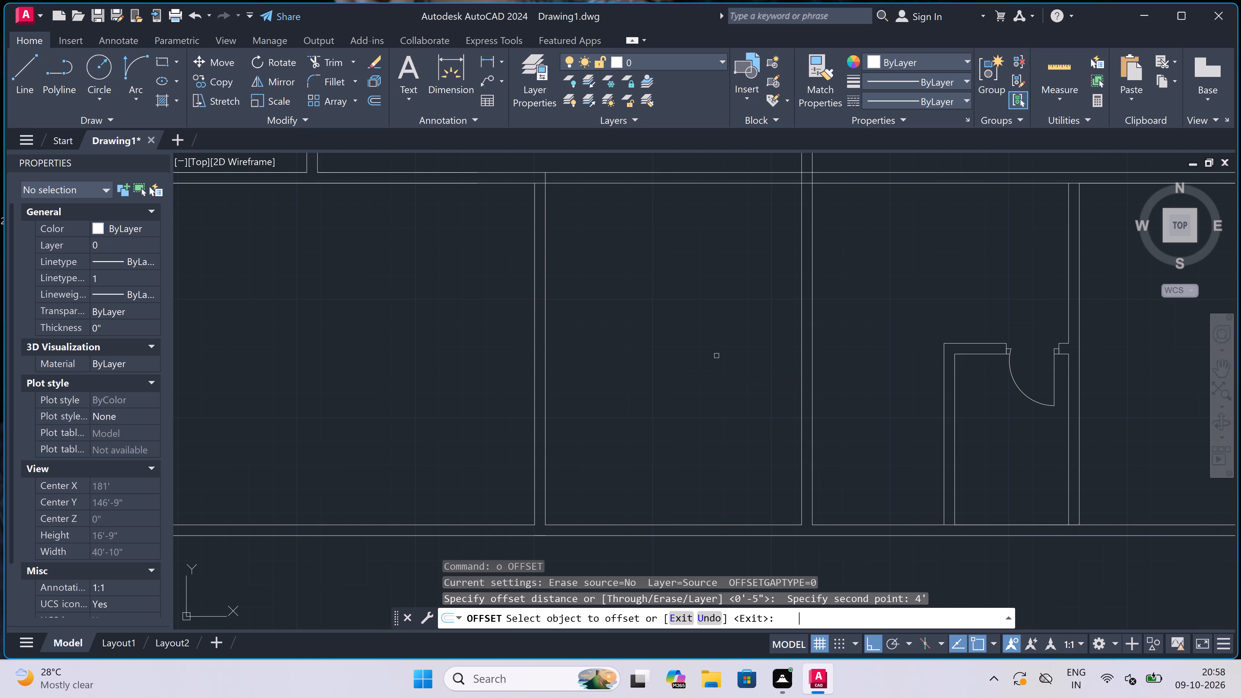
left_click(545, 365)
left_click(654, 379)
key("Escape")
Offset the new vertical line 4.5" to the east to form the wall's second face.
key("space")
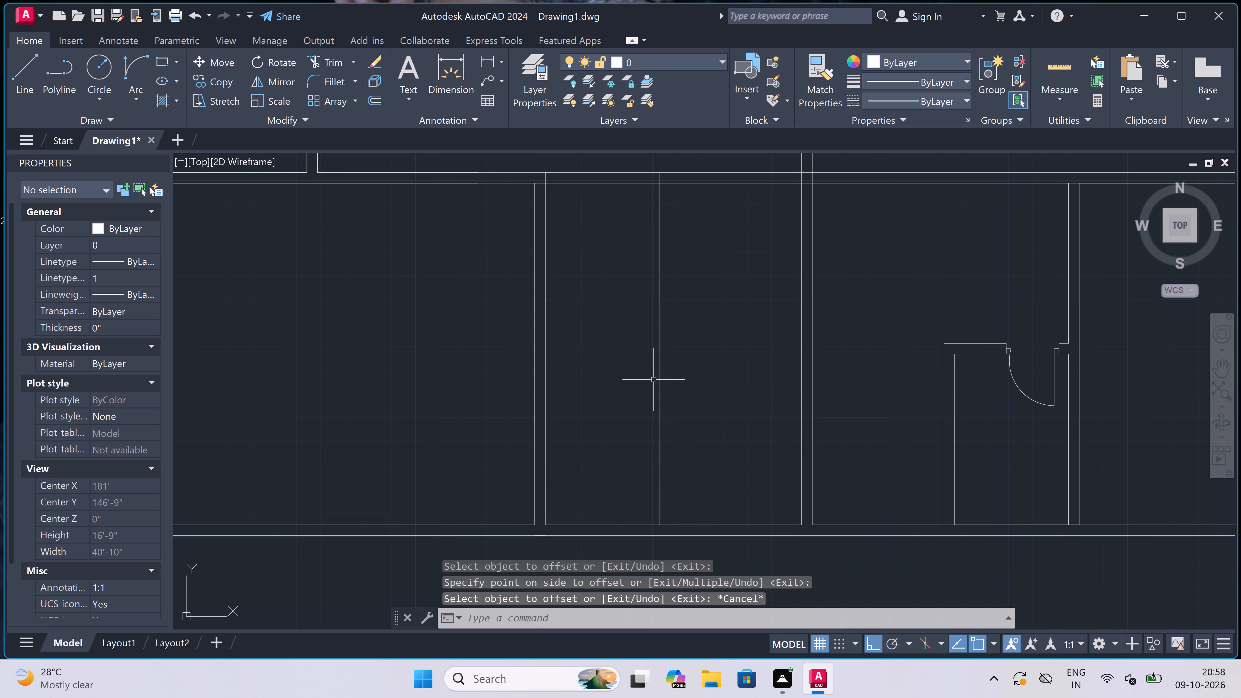
left_click(658, 379)
type("4.5\"")
key("space")
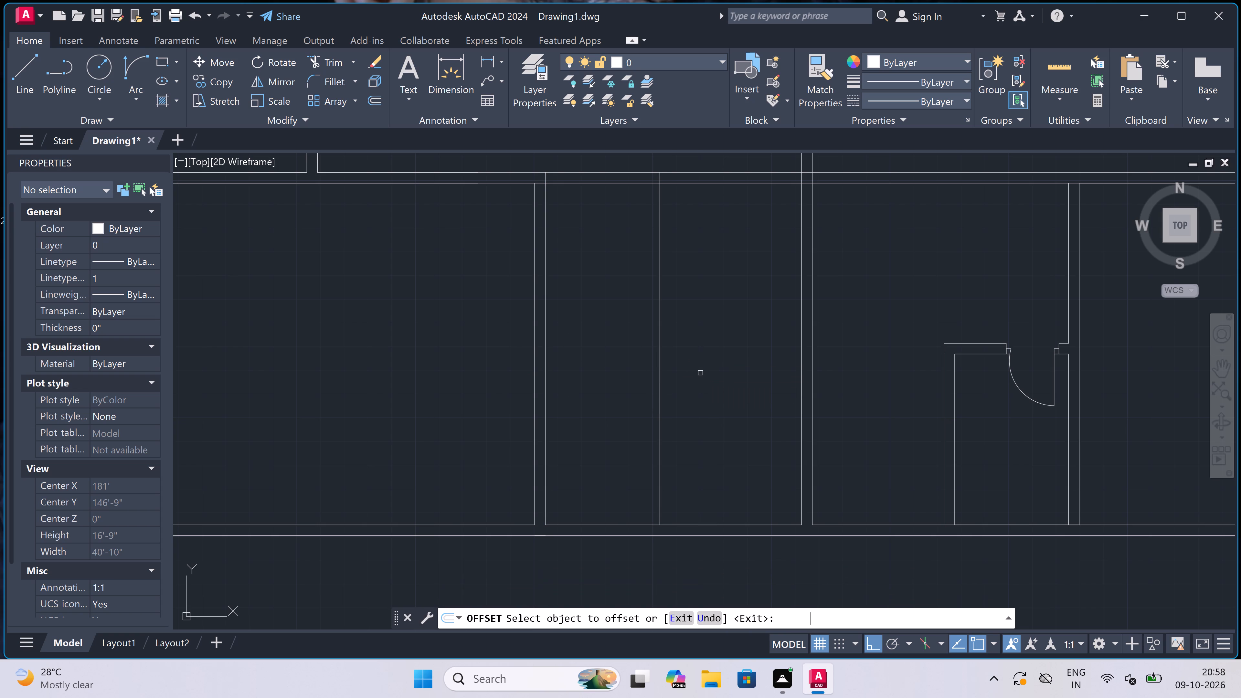
left_click(658, 342)
left_click(687, 340)
key("Escape")
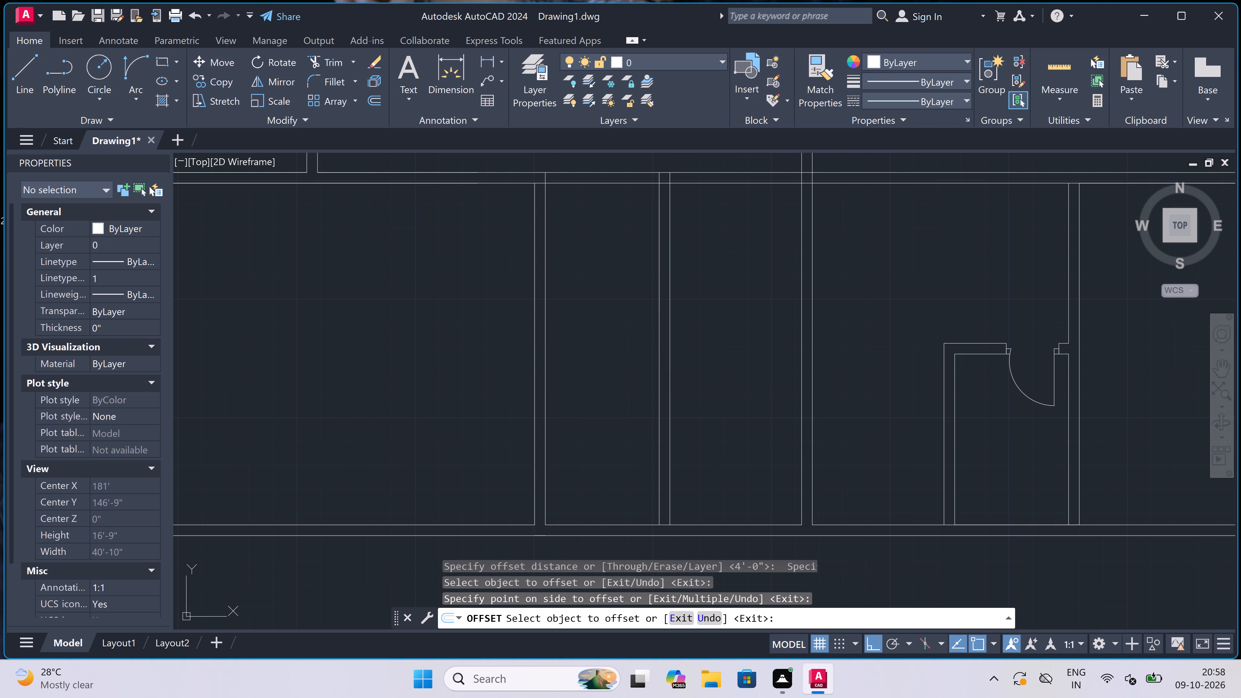
Draw the crosswall 6' north of the south wall, 4.5" thick, between the new wall and the southwest room's east wall.
key("l")
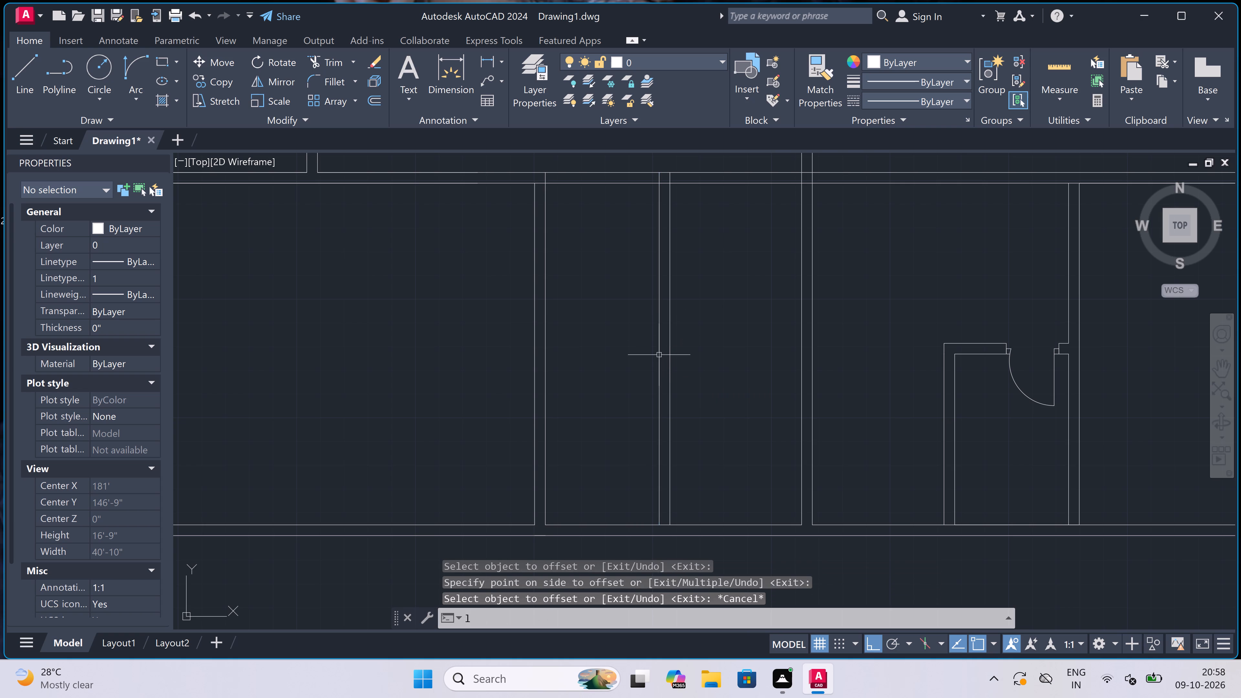
key("space")
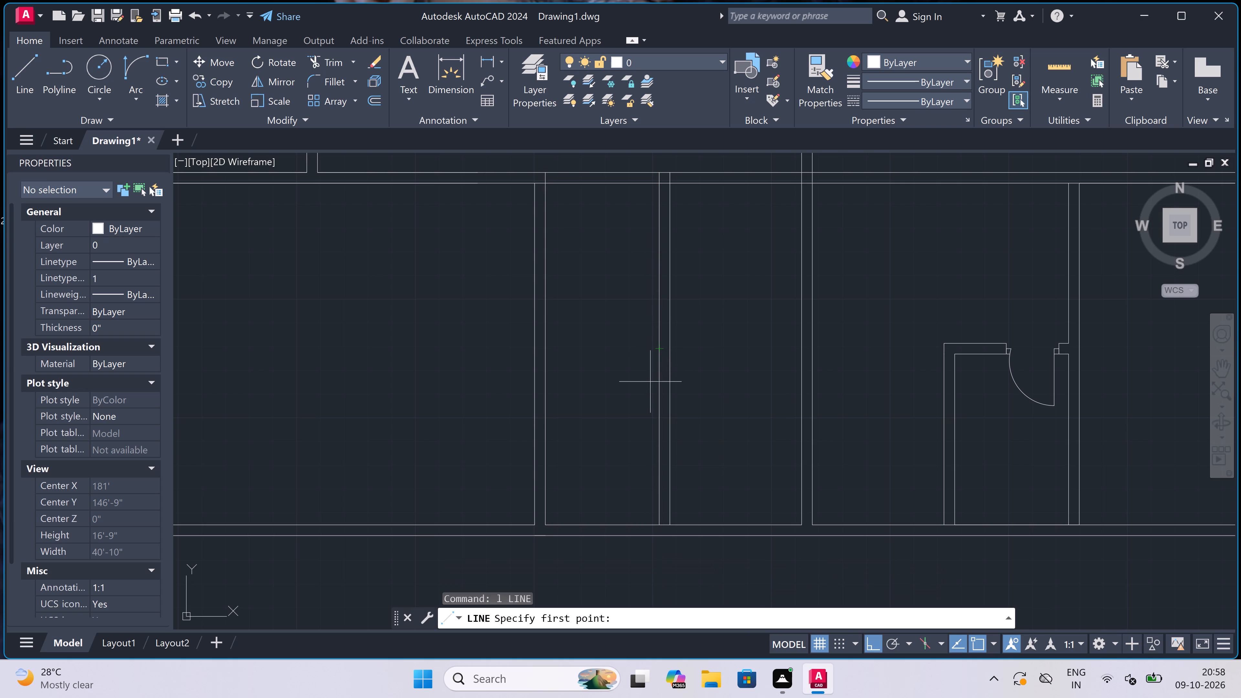
left_click(663, 525)
type("6'")
key("space")
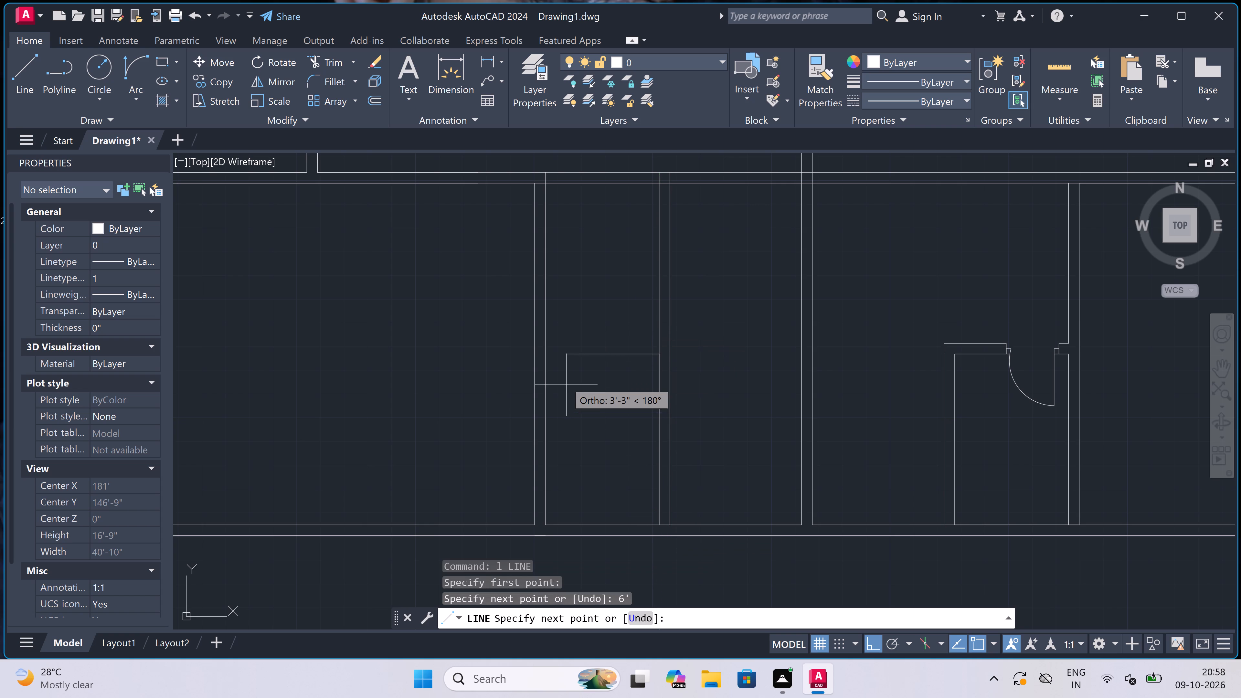
left_click(546, 355)
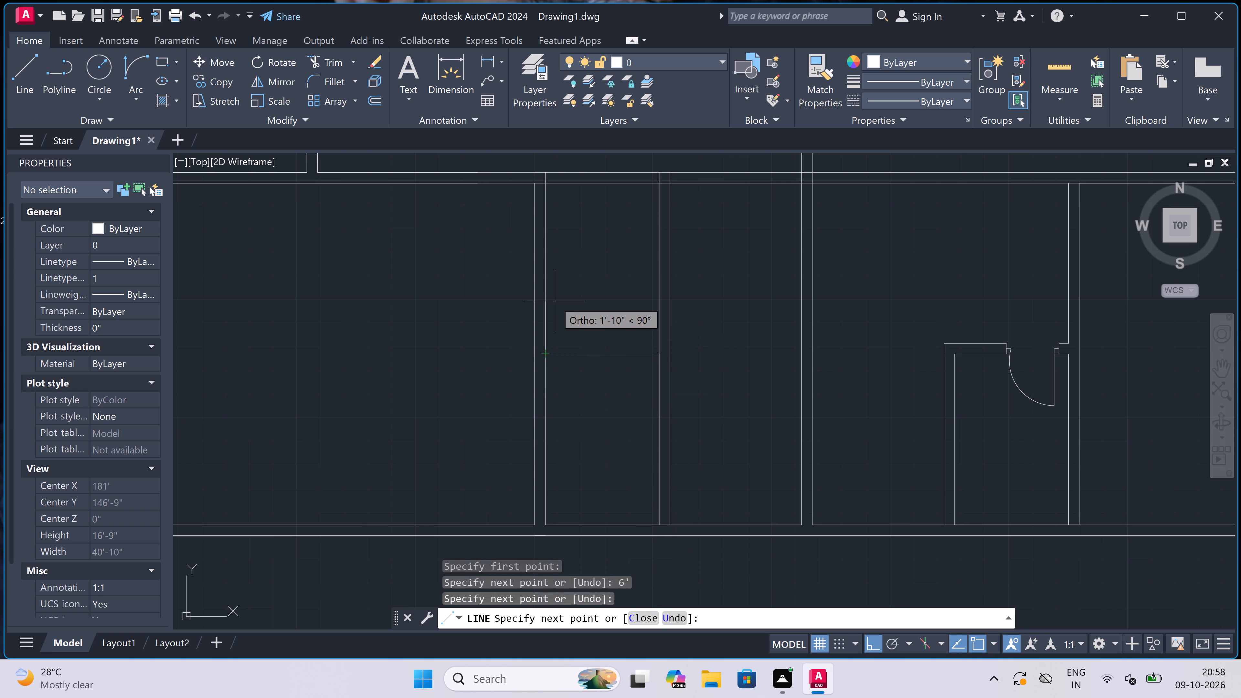
type("4.5\"")
key("space")
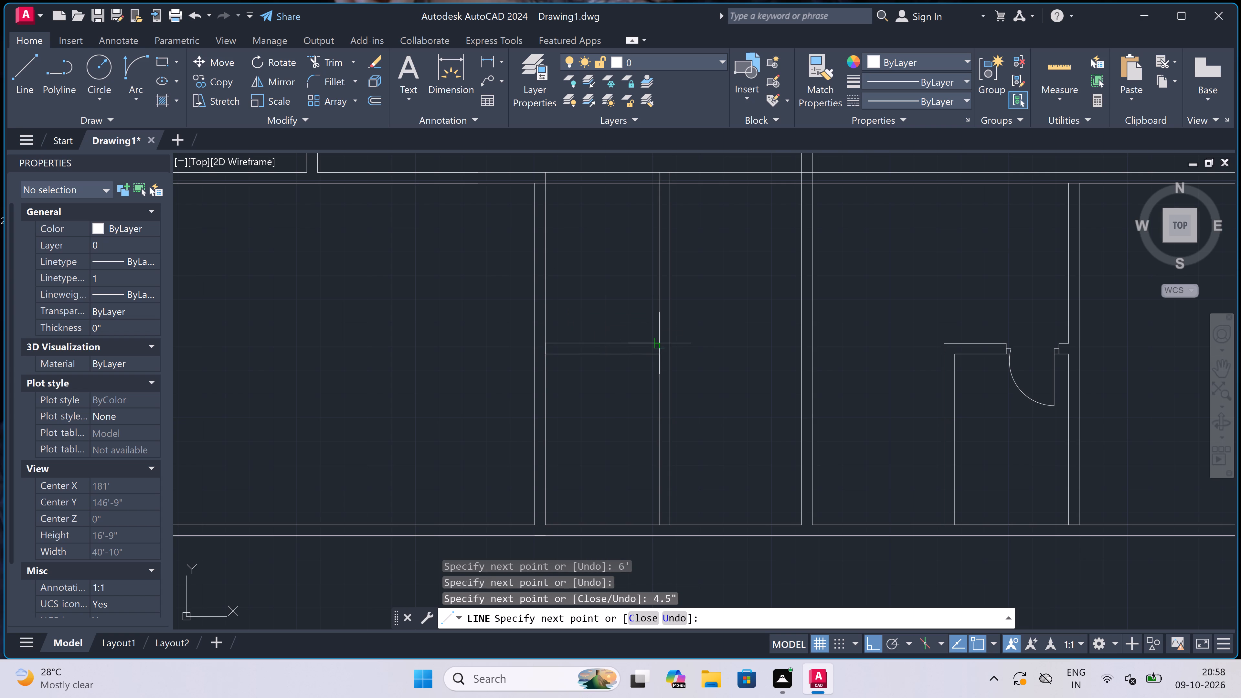
left_click(658, 340)
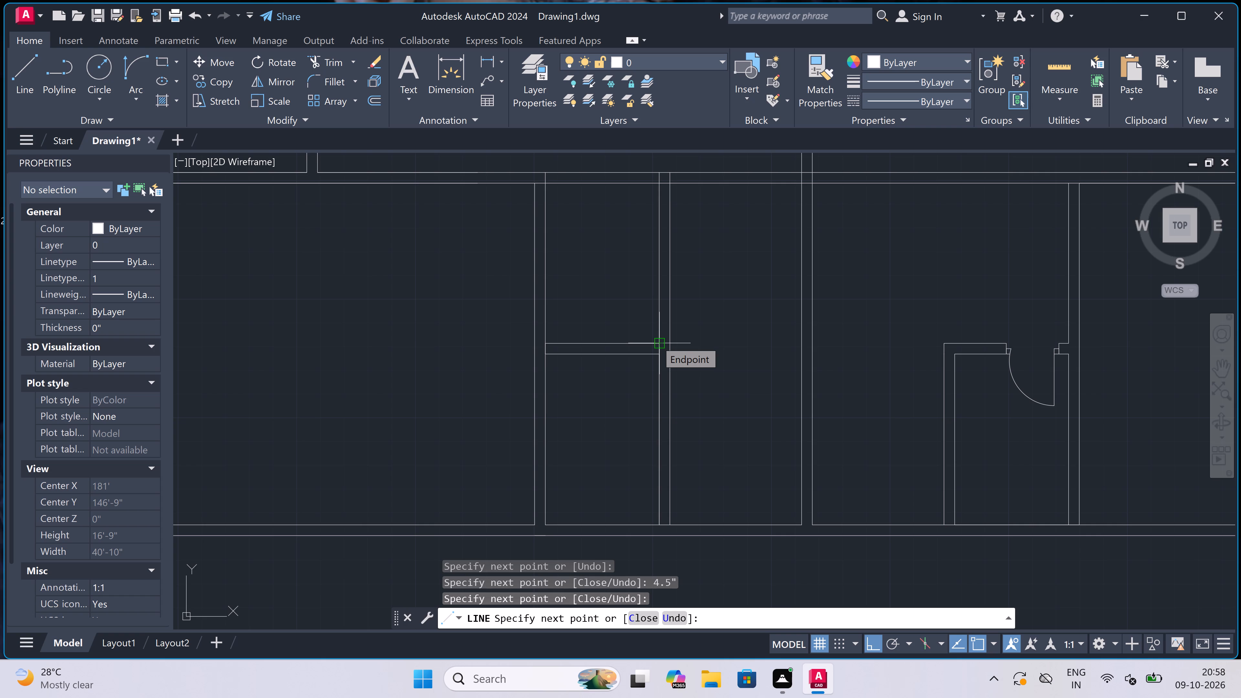
scroll(657, 337, "down", 3)
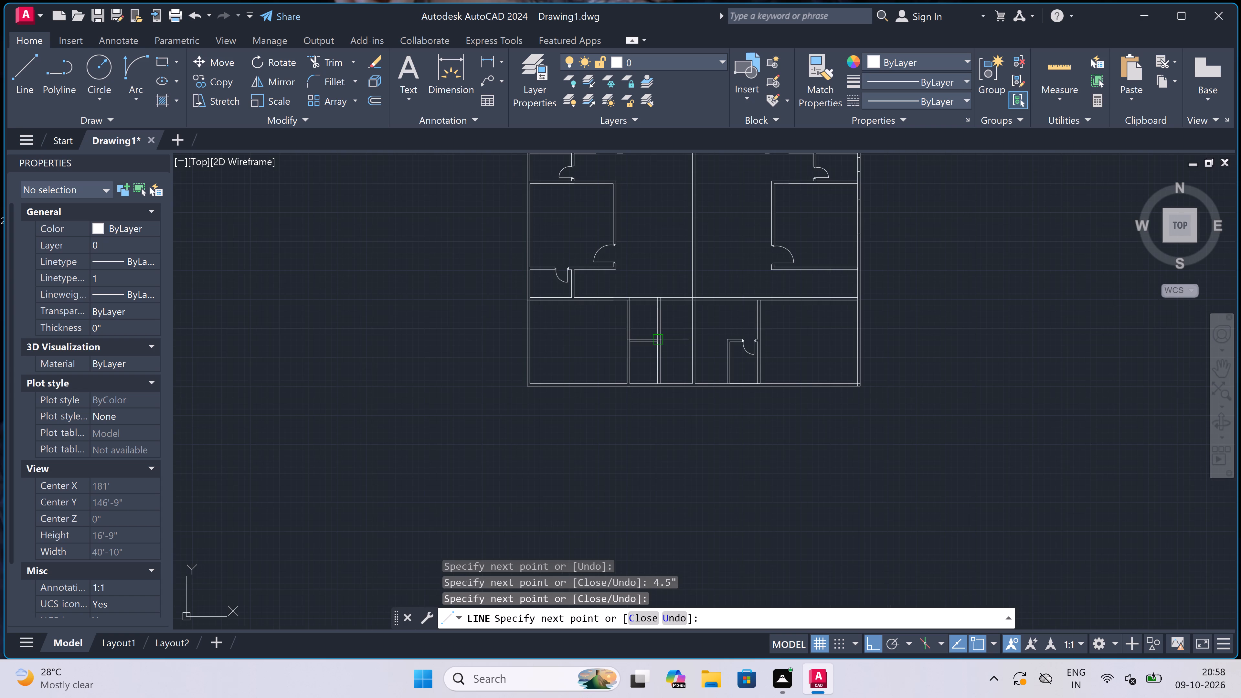
scroll(663, 290, "up", 2)
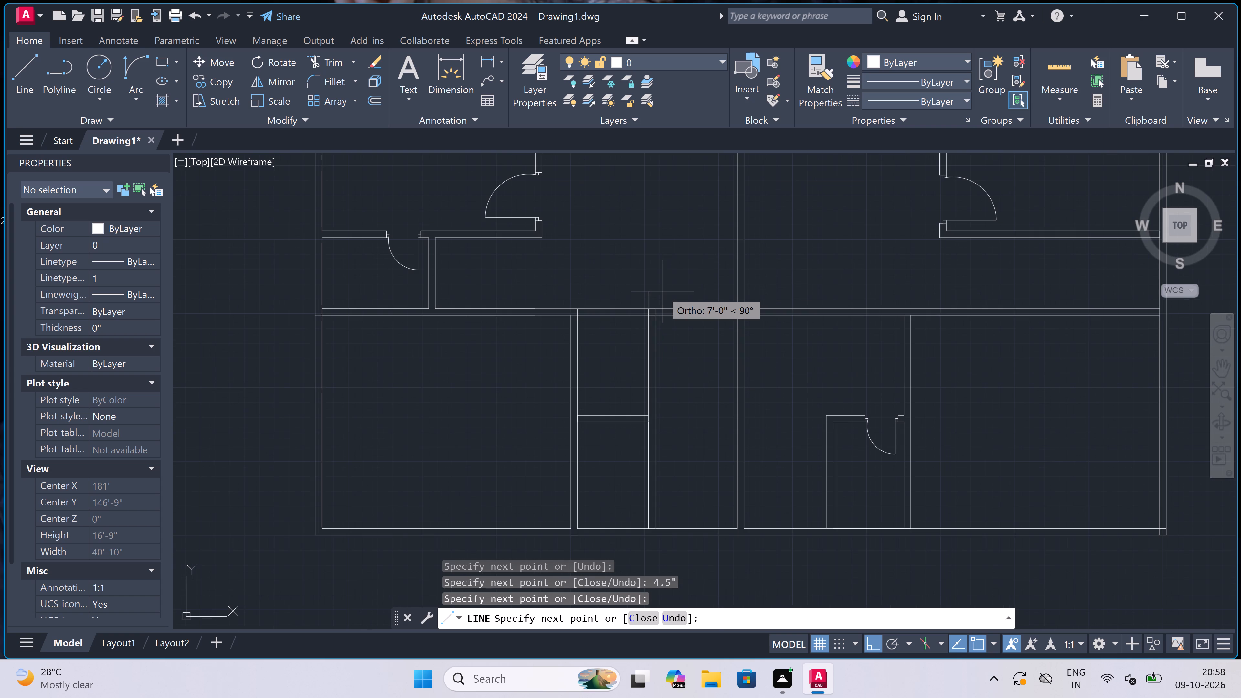
key("Escape")
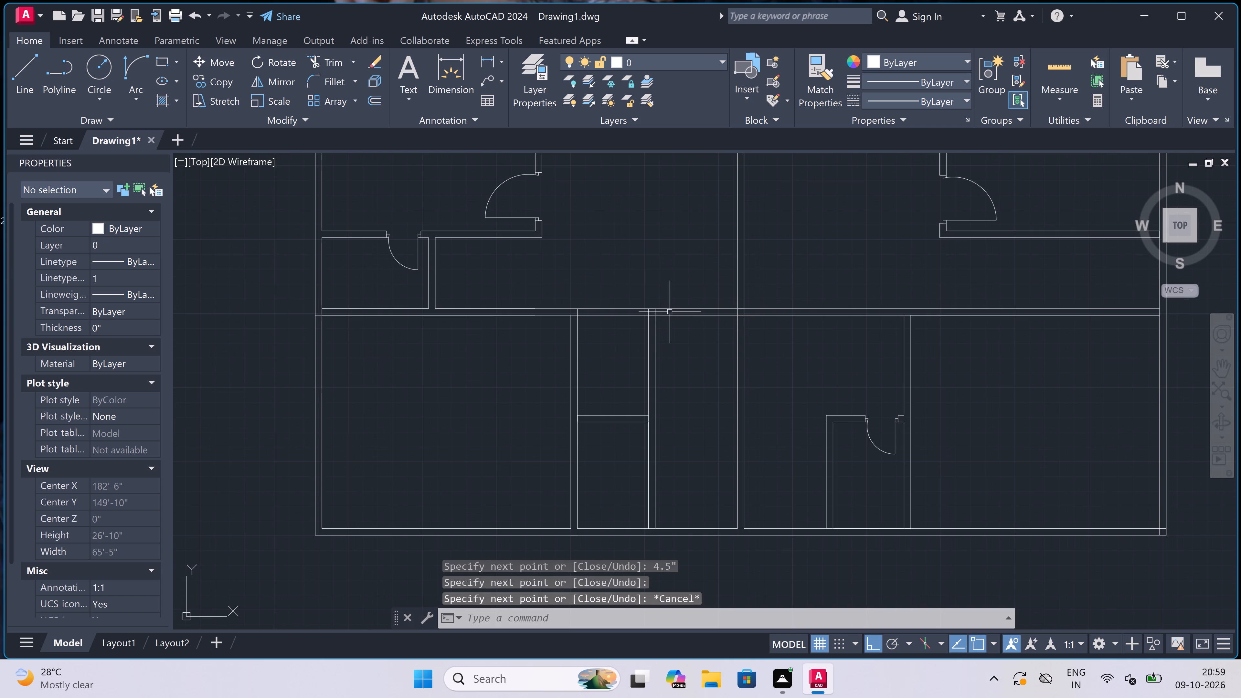
Extend both west wall faces of the space beside the southeast room north to the long horizontal wall.
scroll(670, 311, "down", 1)
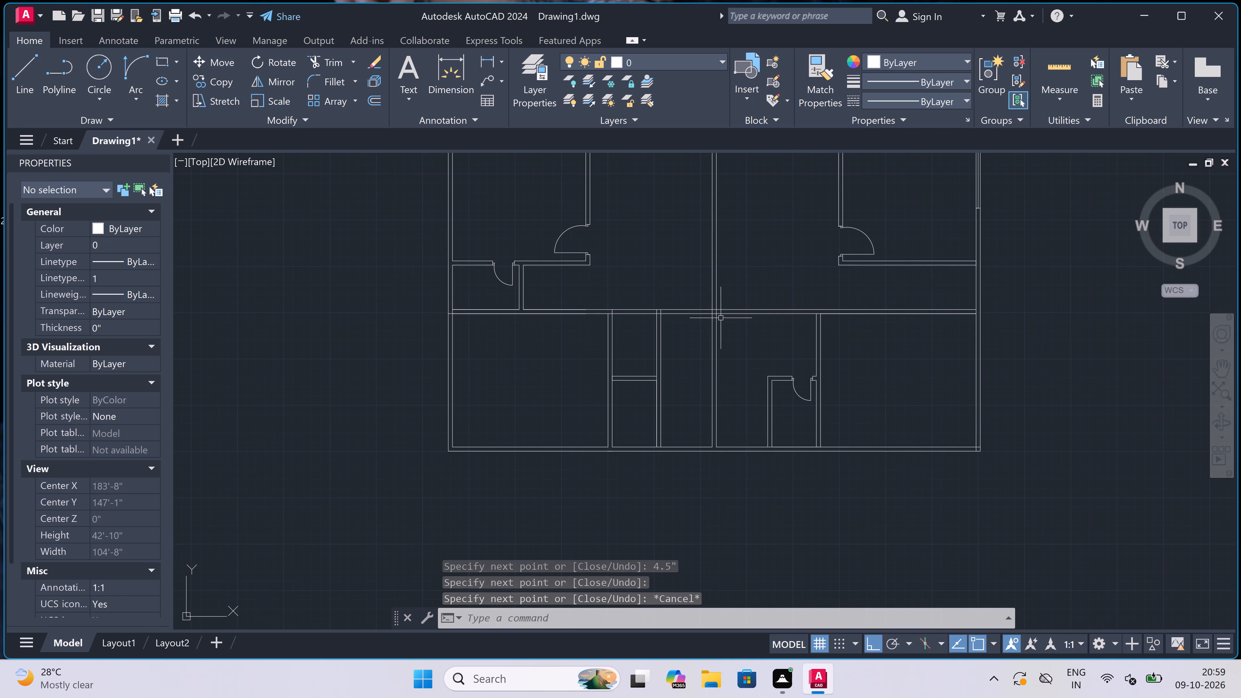
scroll(739, 320, "up", 1)
type("ex")
key("space")
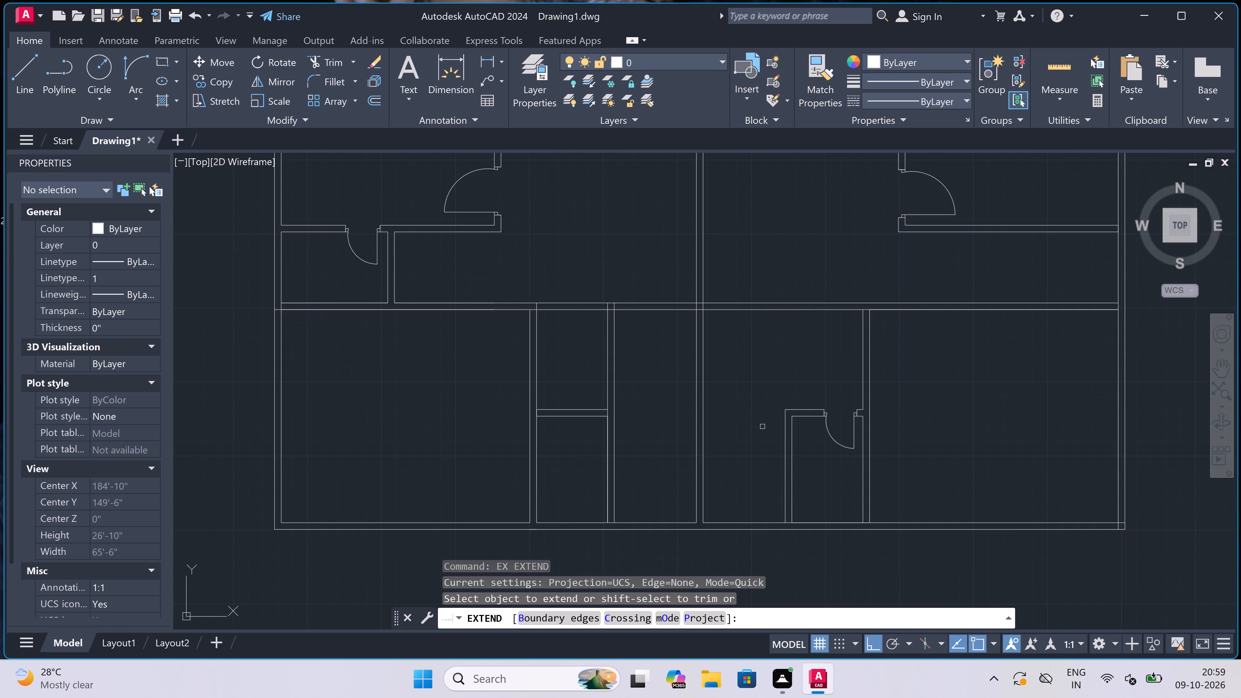
left_click(801, 456)
left_click(750, 451)
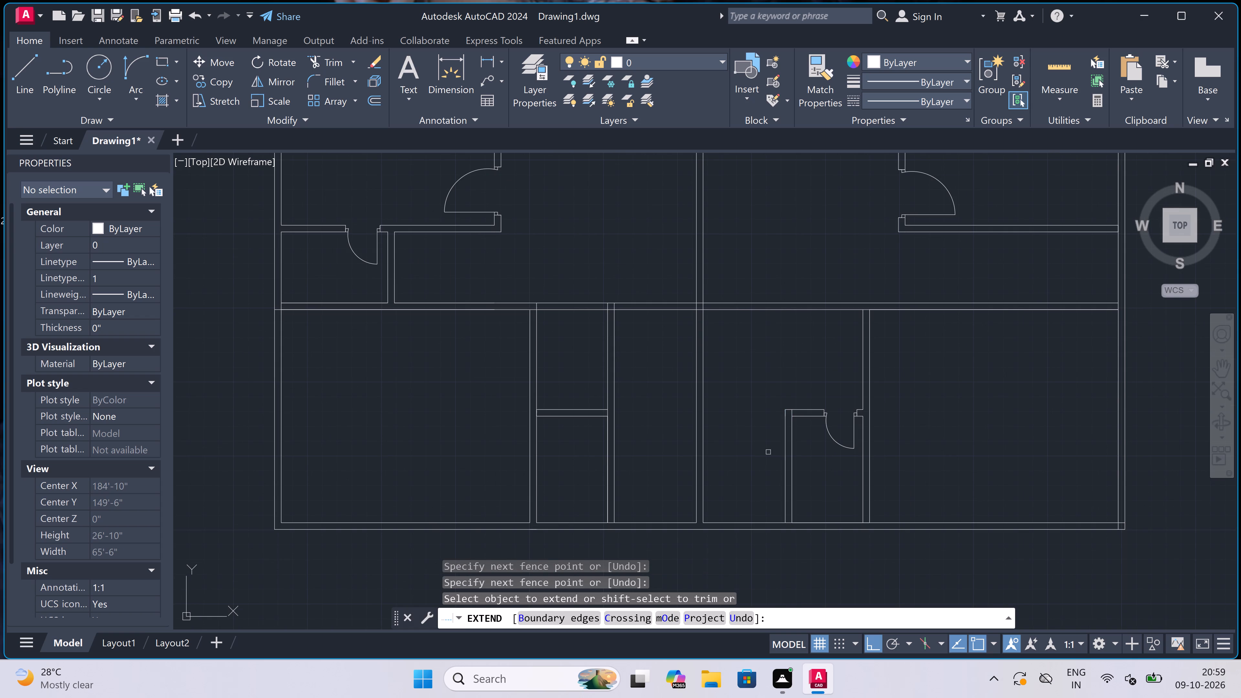
left_click(800, 456)
left_click(752, 449)
key("Escape")
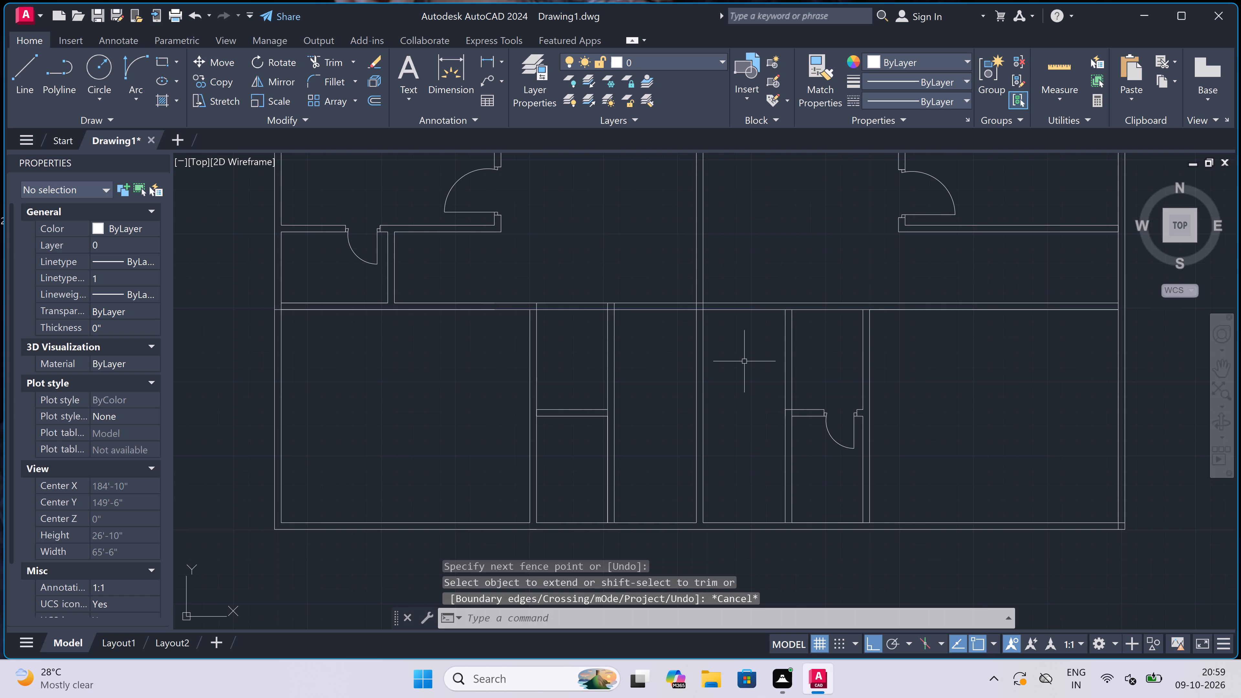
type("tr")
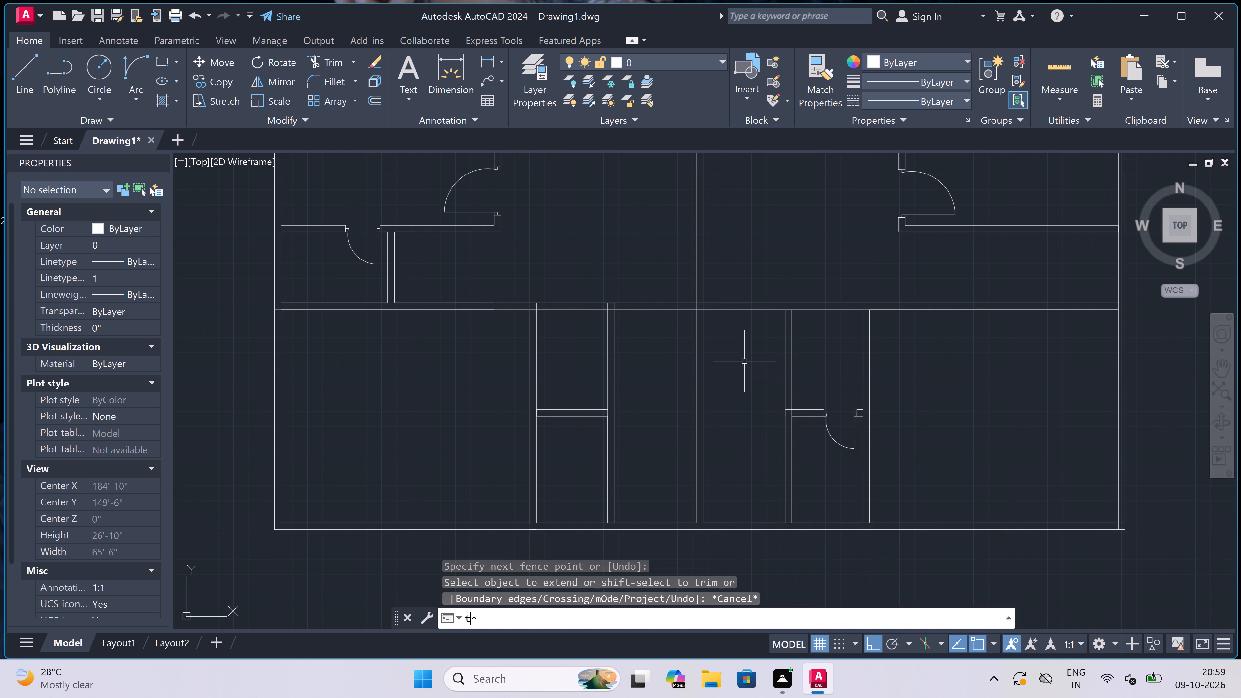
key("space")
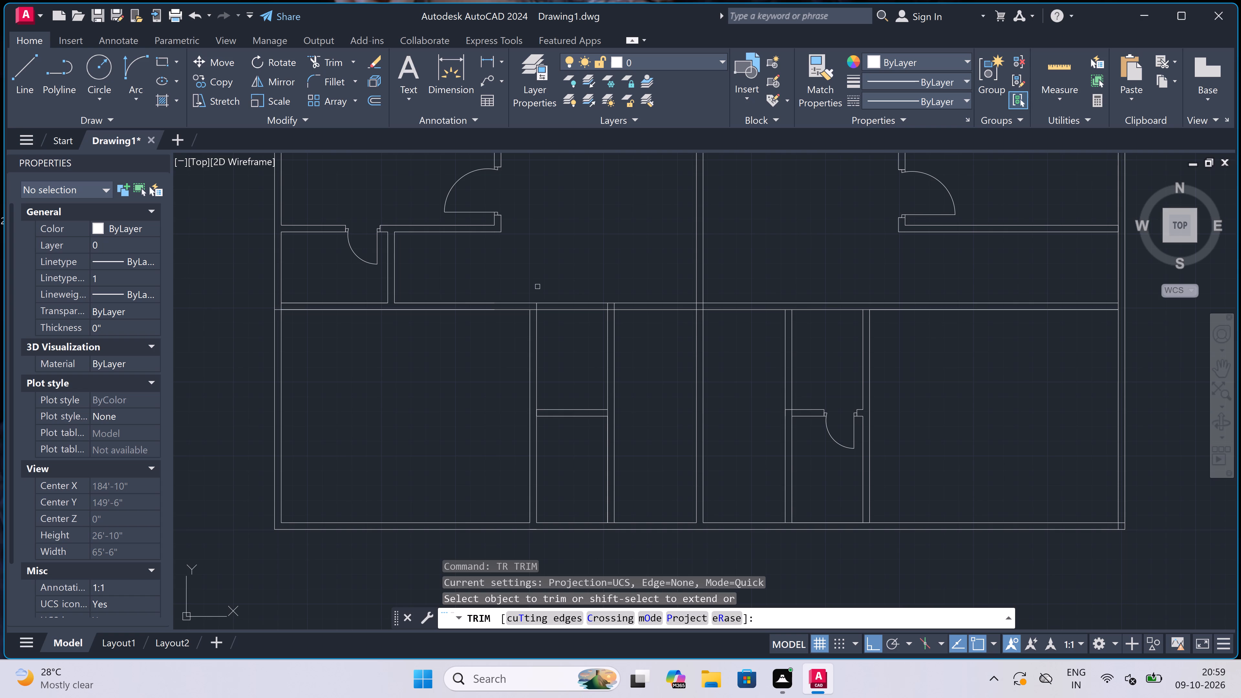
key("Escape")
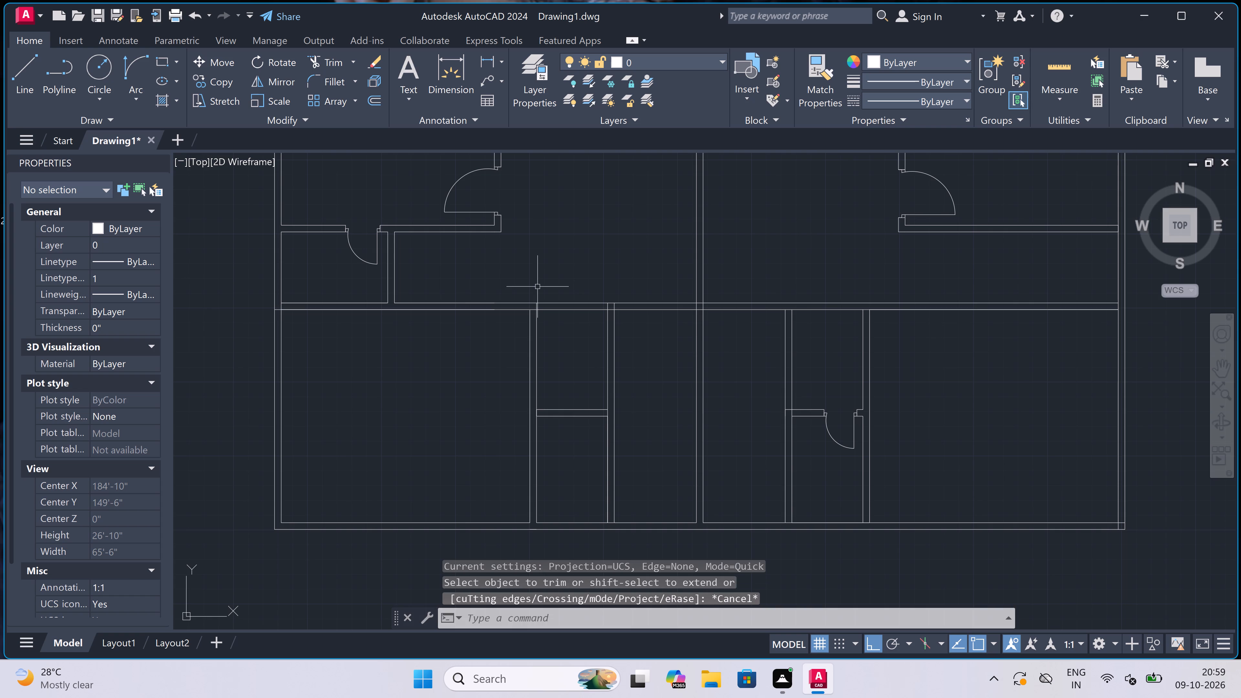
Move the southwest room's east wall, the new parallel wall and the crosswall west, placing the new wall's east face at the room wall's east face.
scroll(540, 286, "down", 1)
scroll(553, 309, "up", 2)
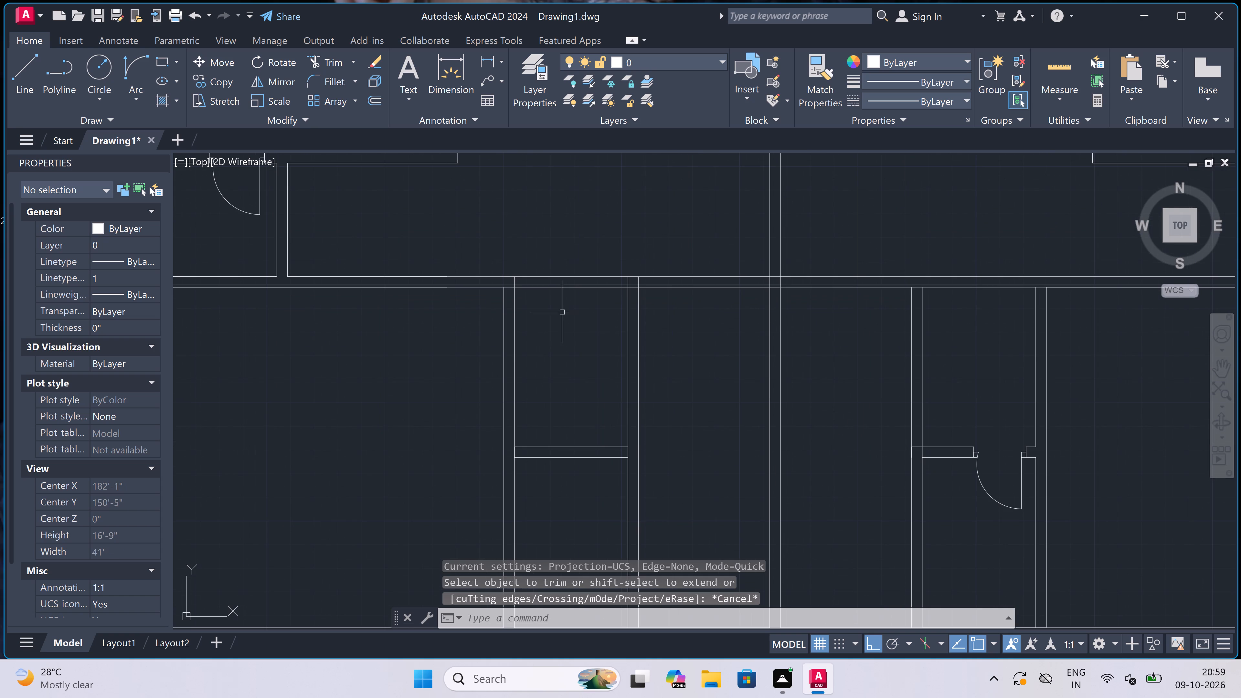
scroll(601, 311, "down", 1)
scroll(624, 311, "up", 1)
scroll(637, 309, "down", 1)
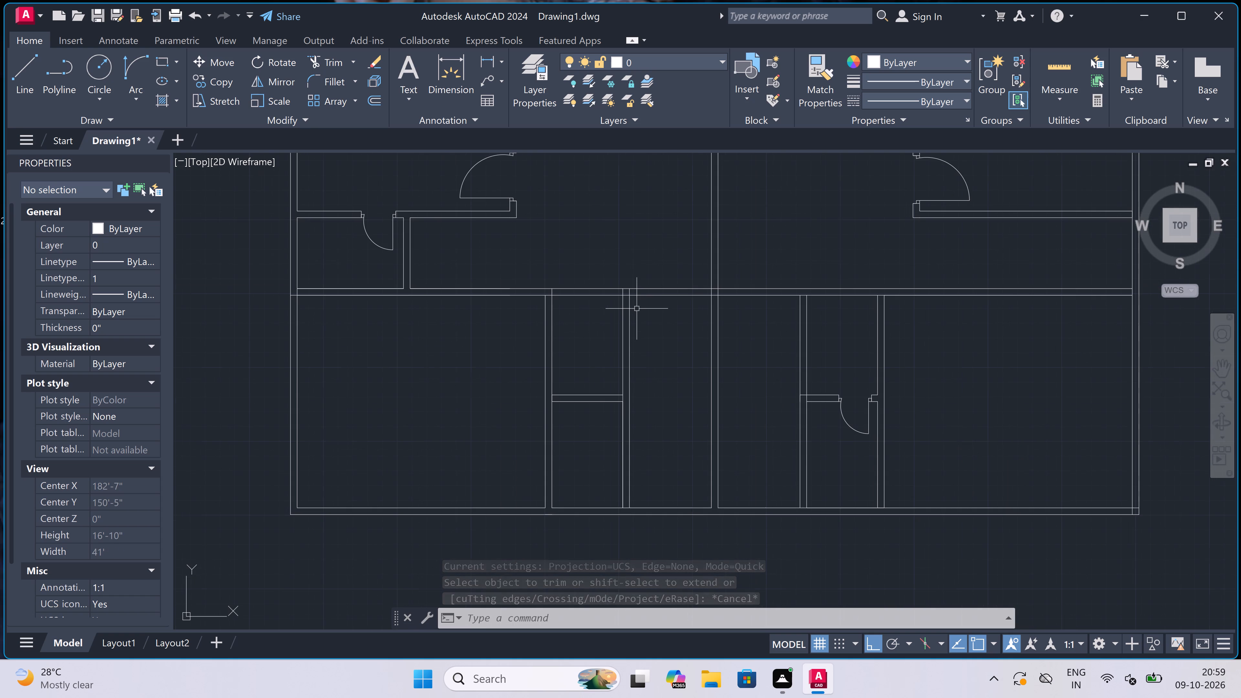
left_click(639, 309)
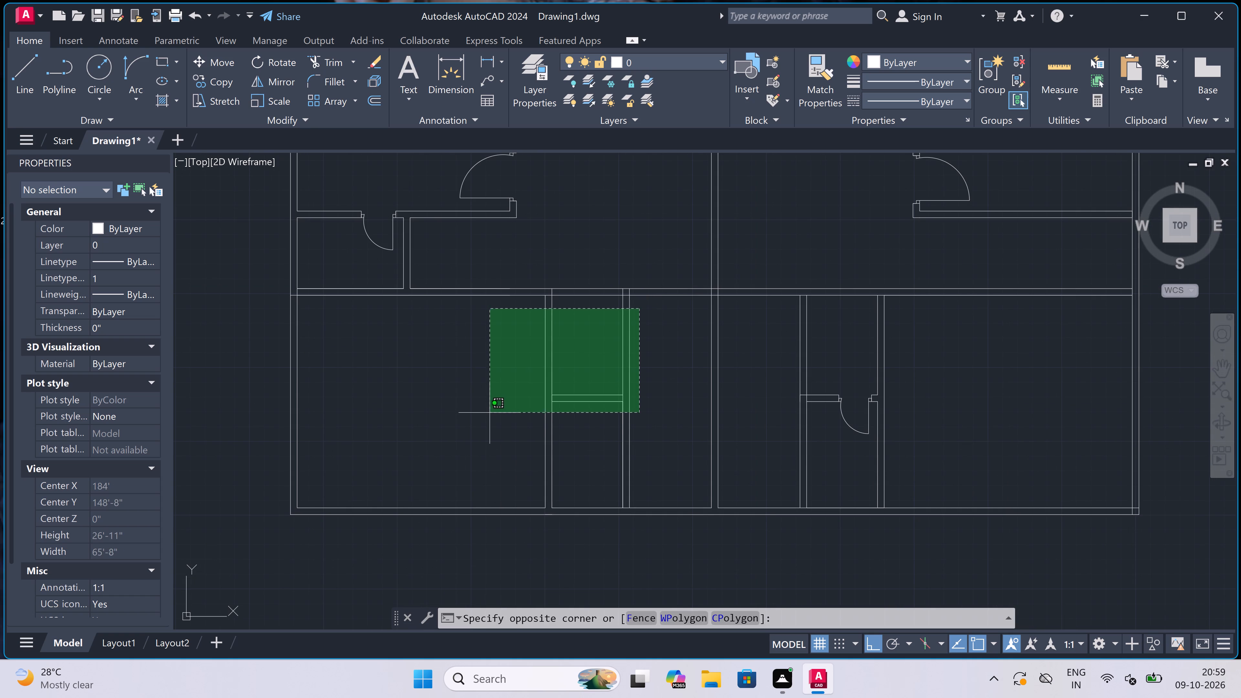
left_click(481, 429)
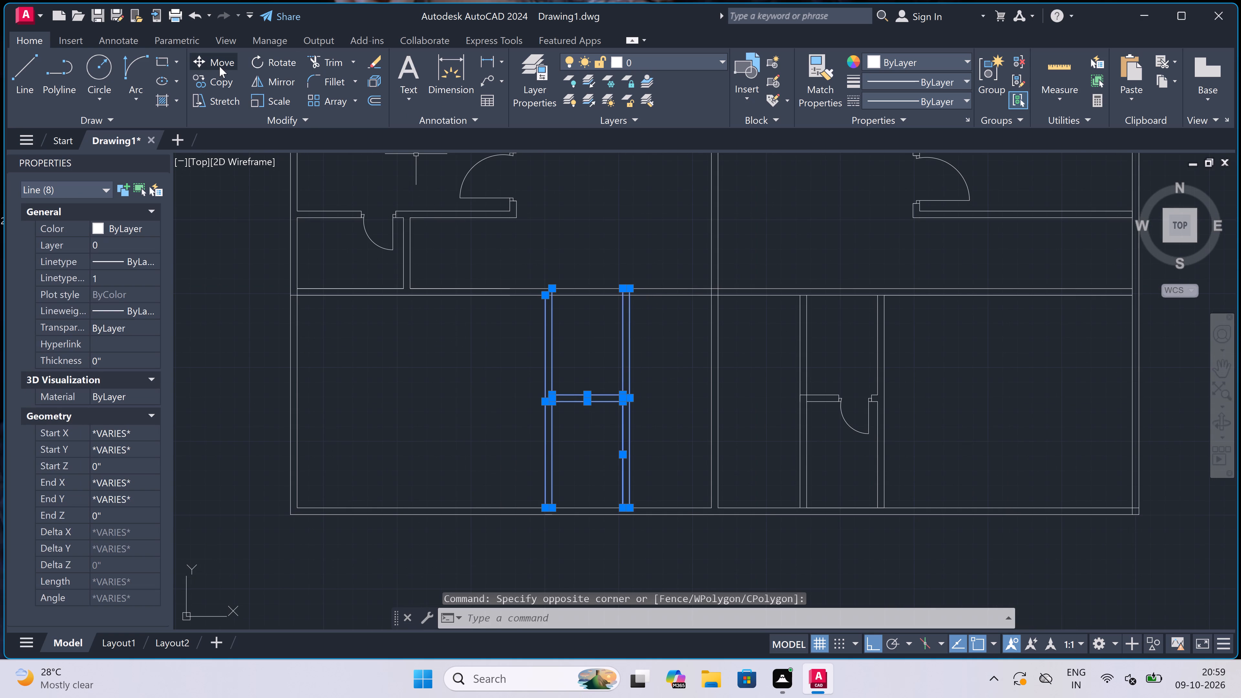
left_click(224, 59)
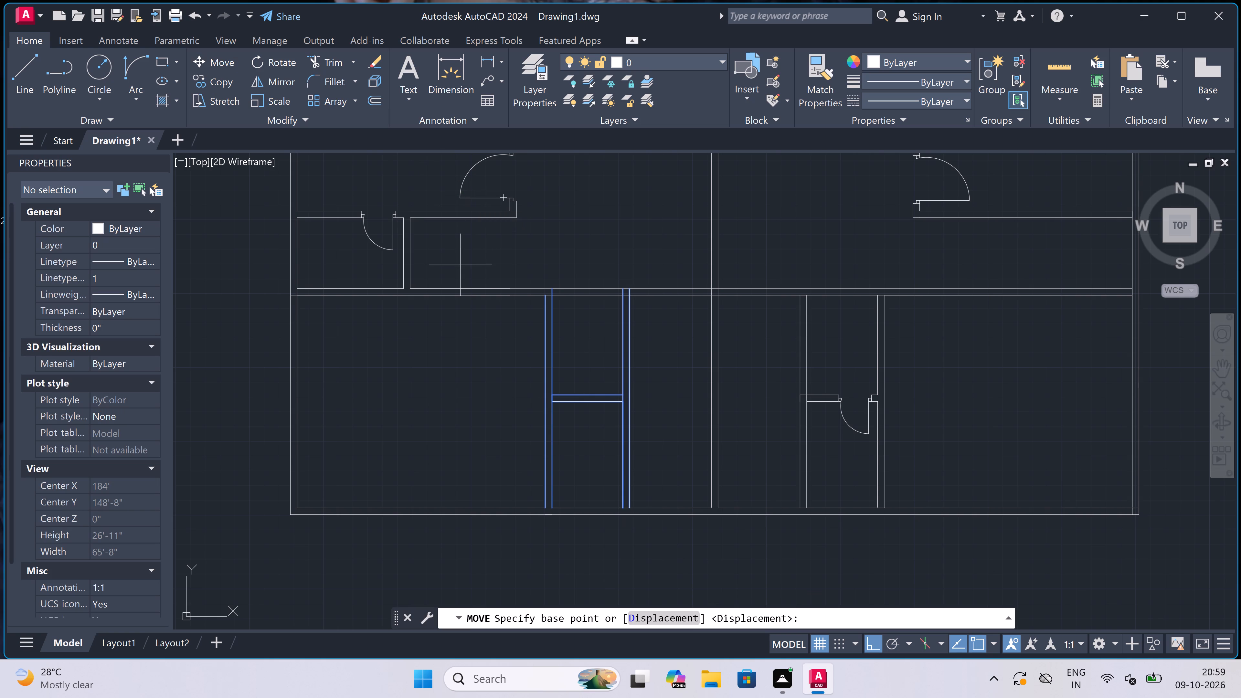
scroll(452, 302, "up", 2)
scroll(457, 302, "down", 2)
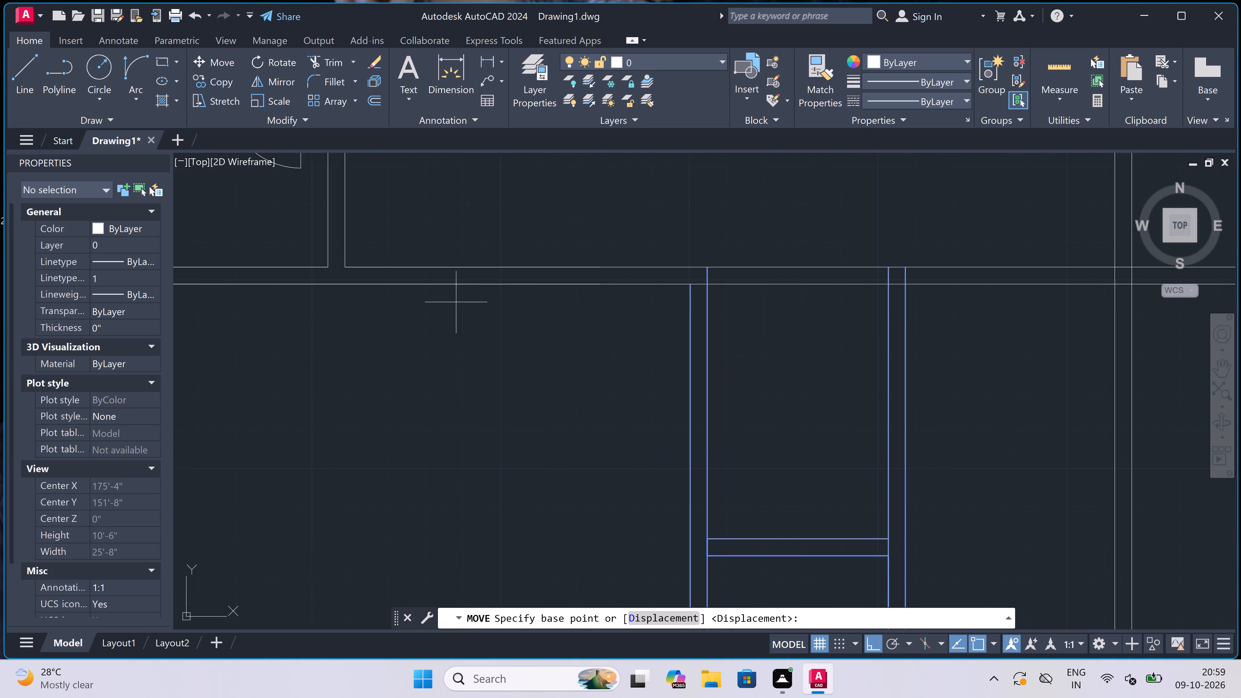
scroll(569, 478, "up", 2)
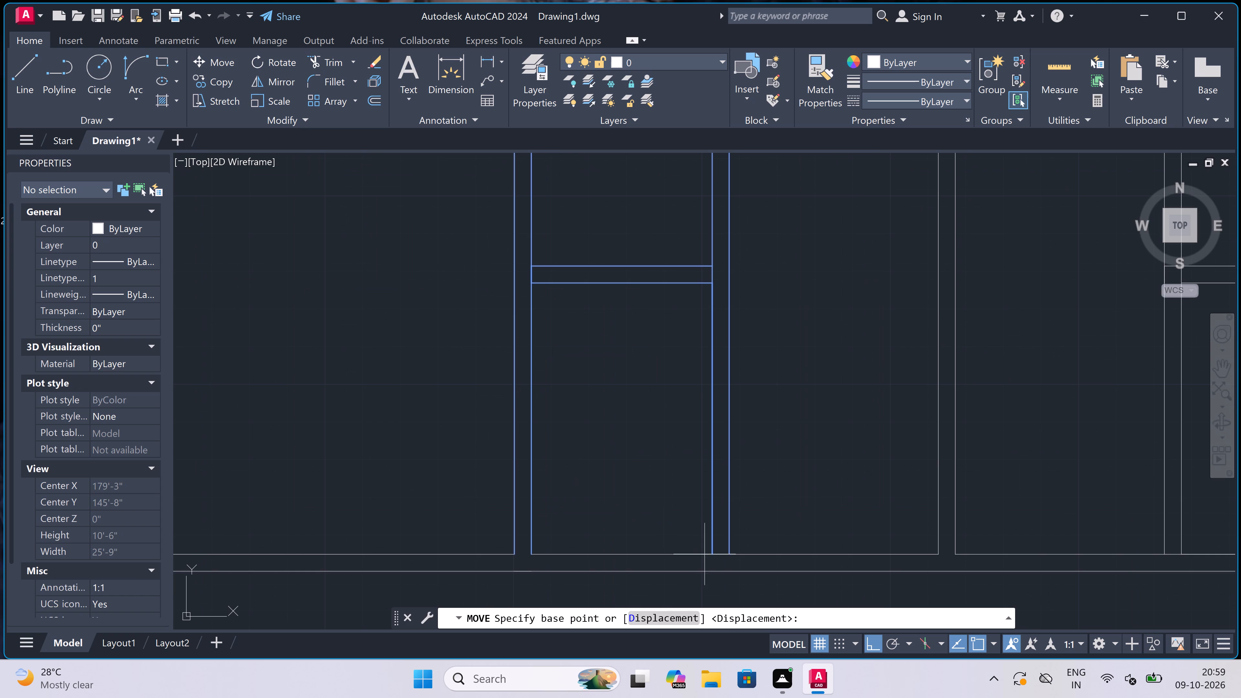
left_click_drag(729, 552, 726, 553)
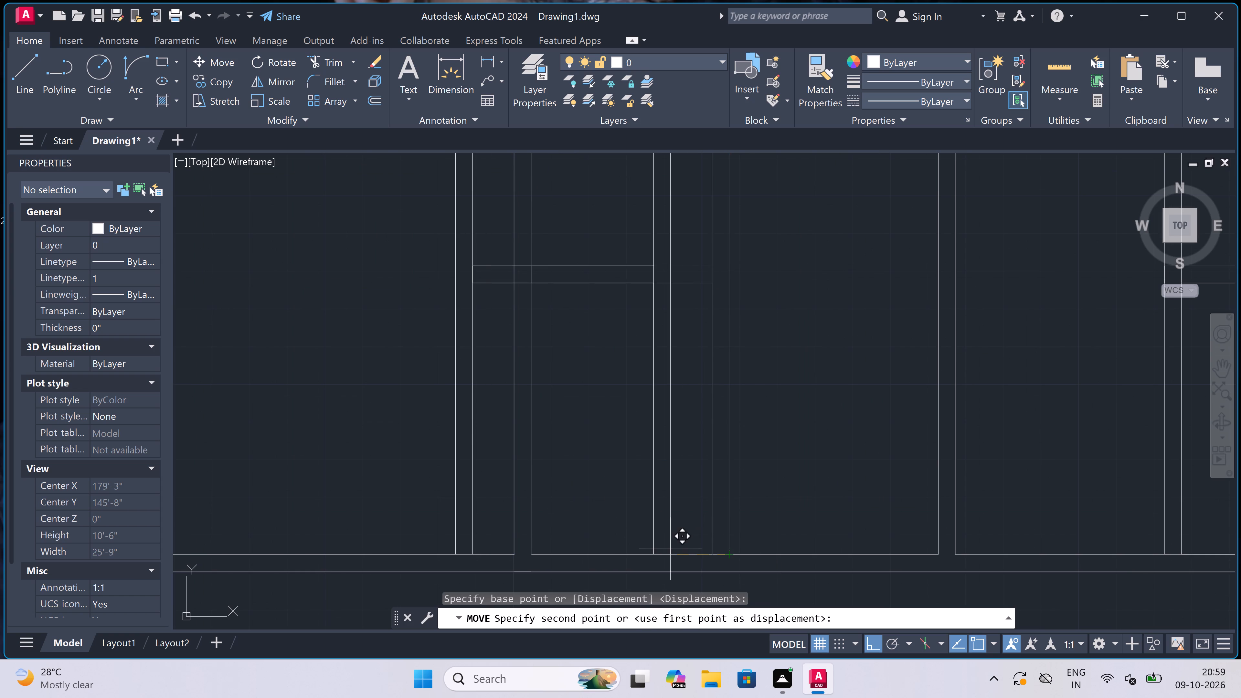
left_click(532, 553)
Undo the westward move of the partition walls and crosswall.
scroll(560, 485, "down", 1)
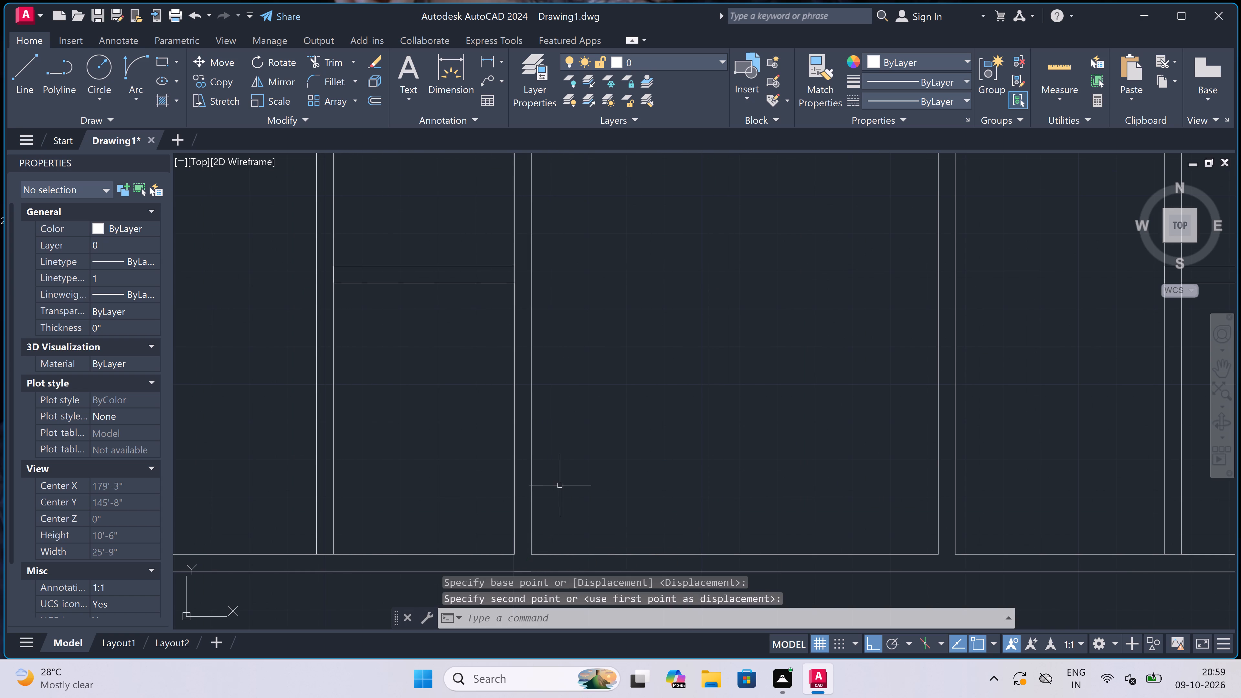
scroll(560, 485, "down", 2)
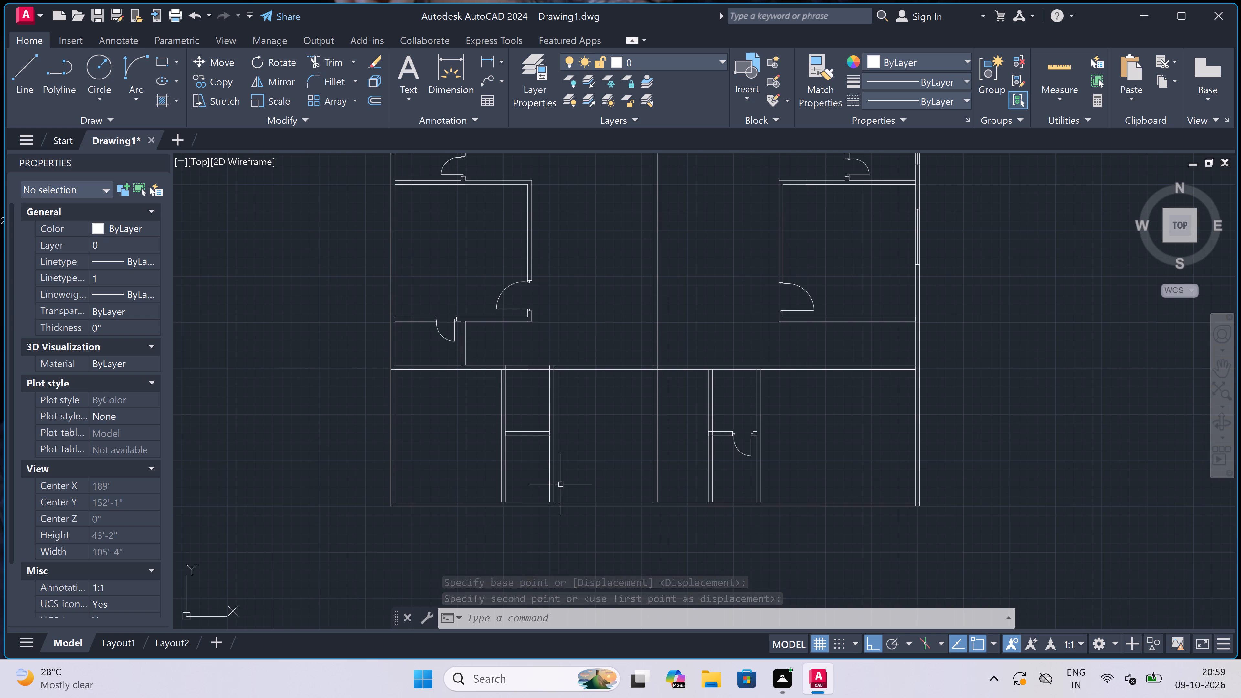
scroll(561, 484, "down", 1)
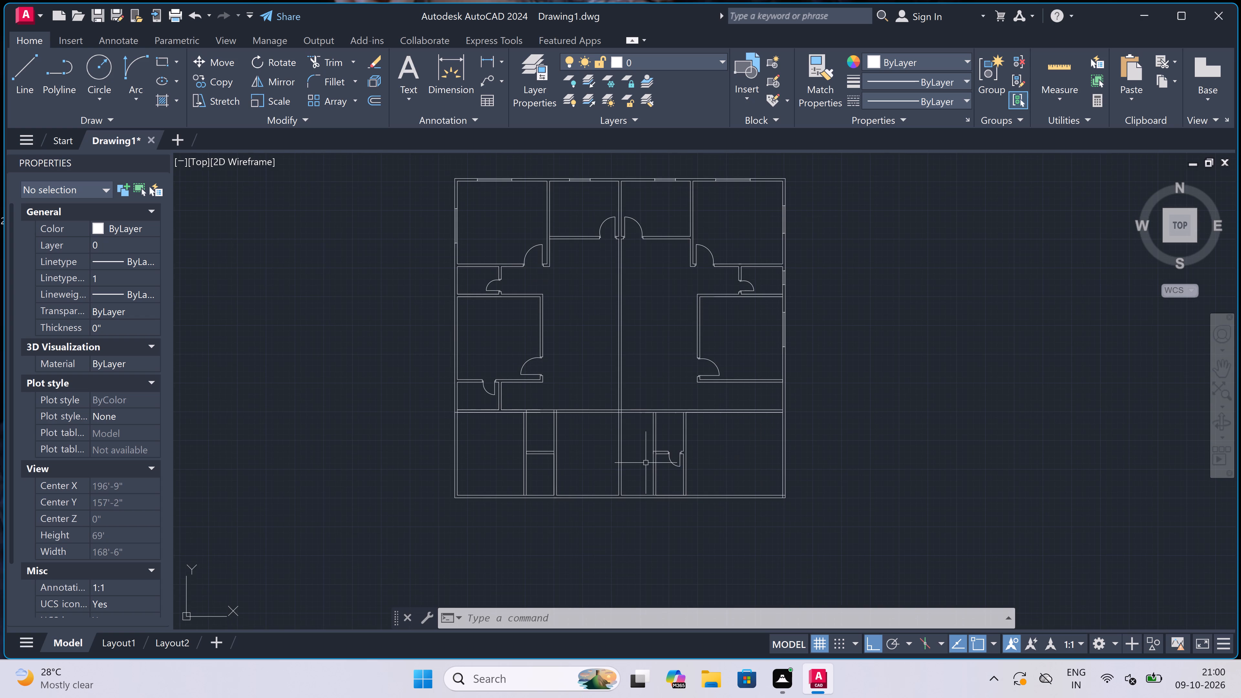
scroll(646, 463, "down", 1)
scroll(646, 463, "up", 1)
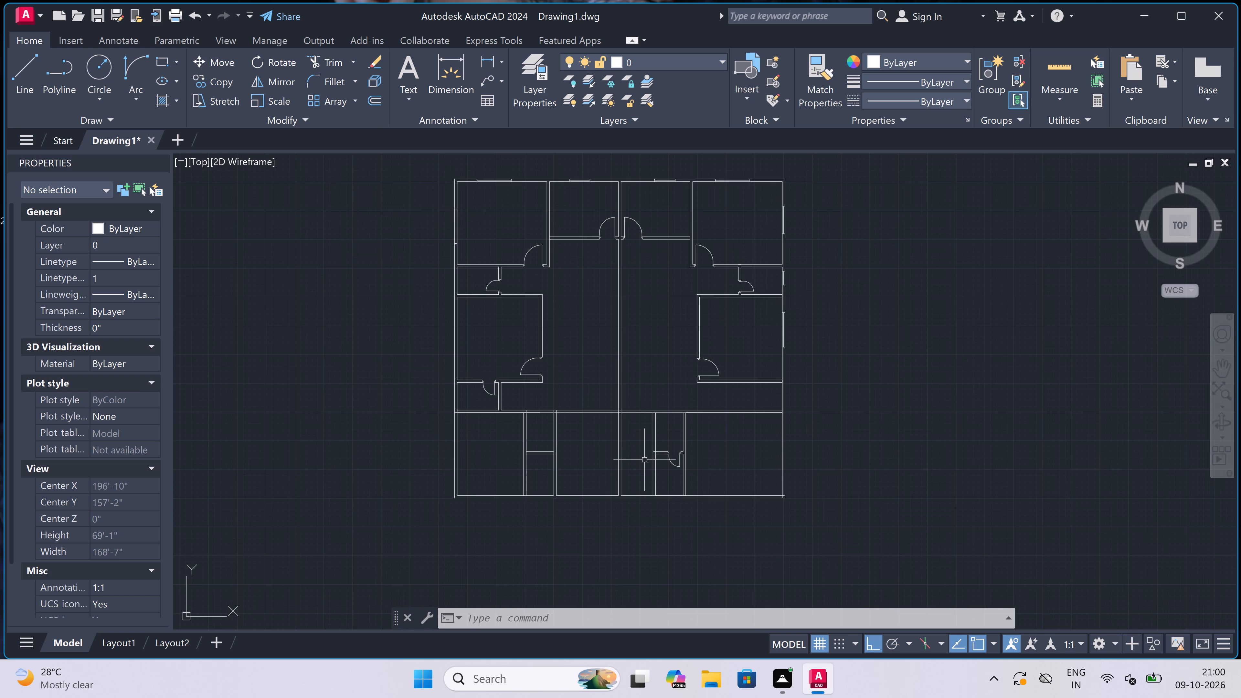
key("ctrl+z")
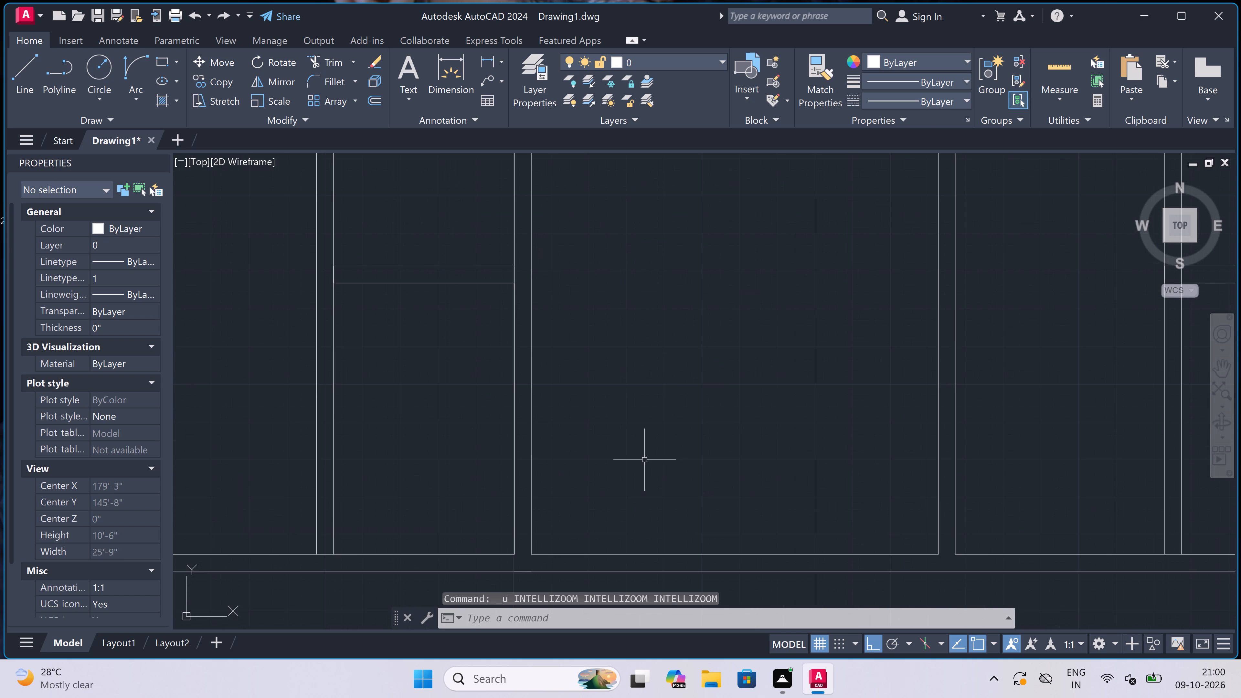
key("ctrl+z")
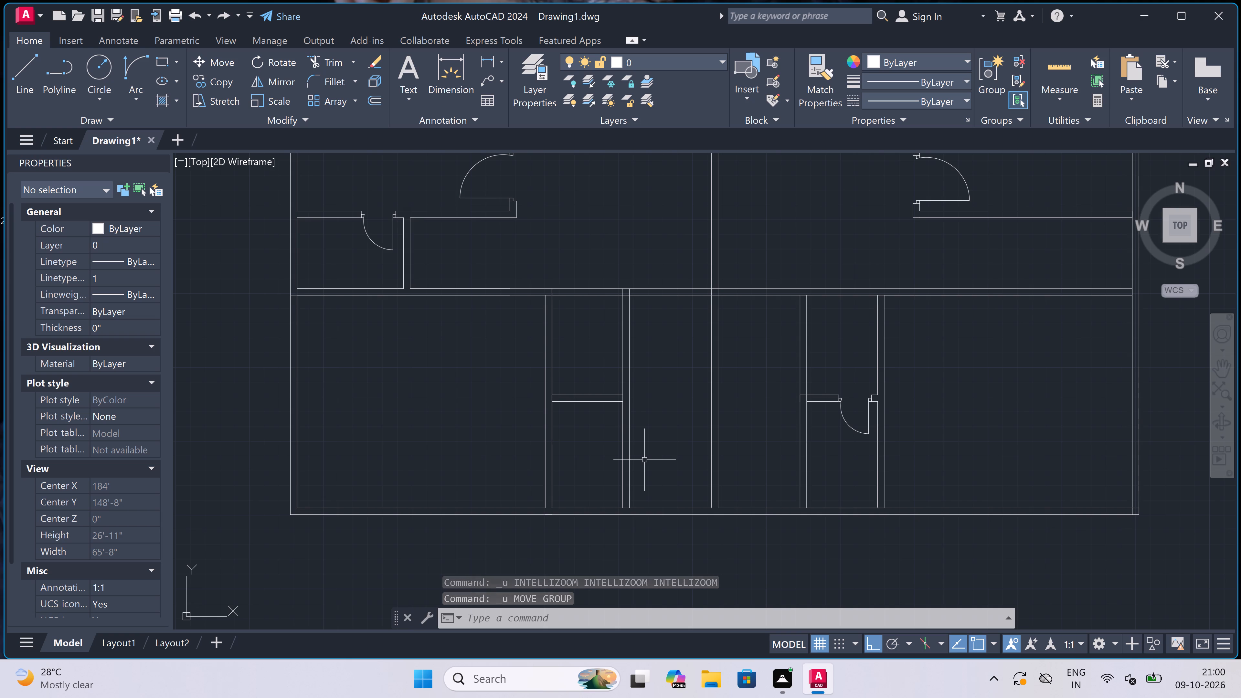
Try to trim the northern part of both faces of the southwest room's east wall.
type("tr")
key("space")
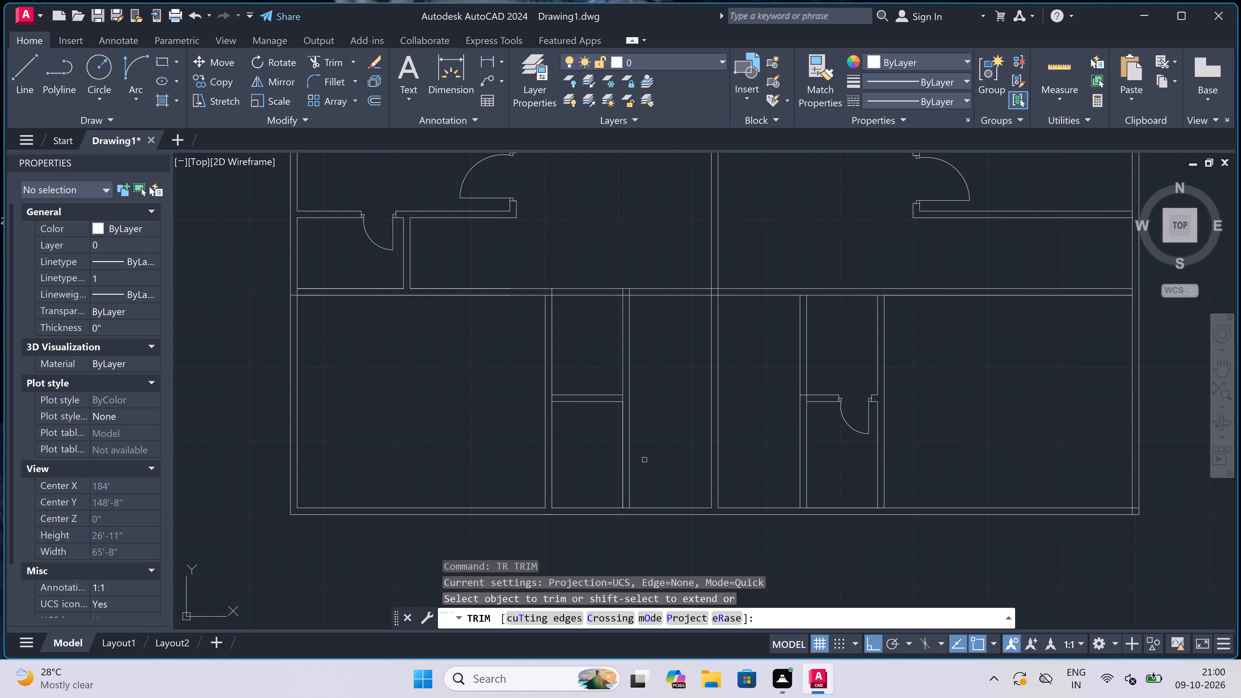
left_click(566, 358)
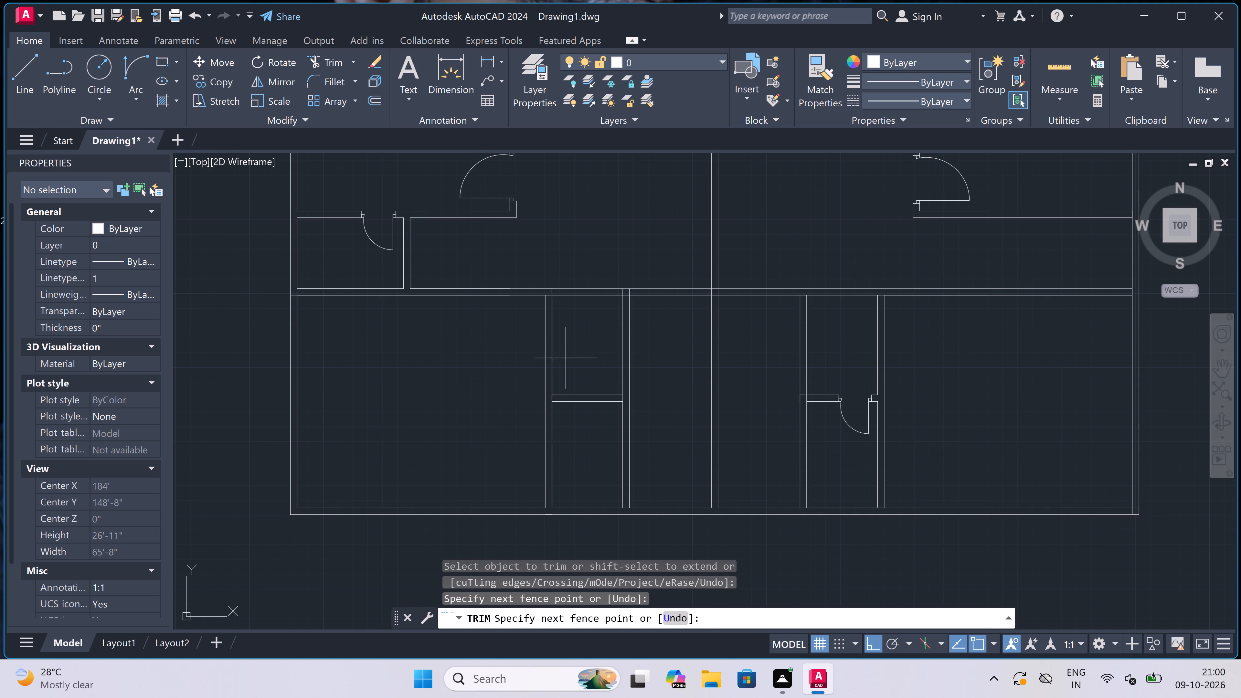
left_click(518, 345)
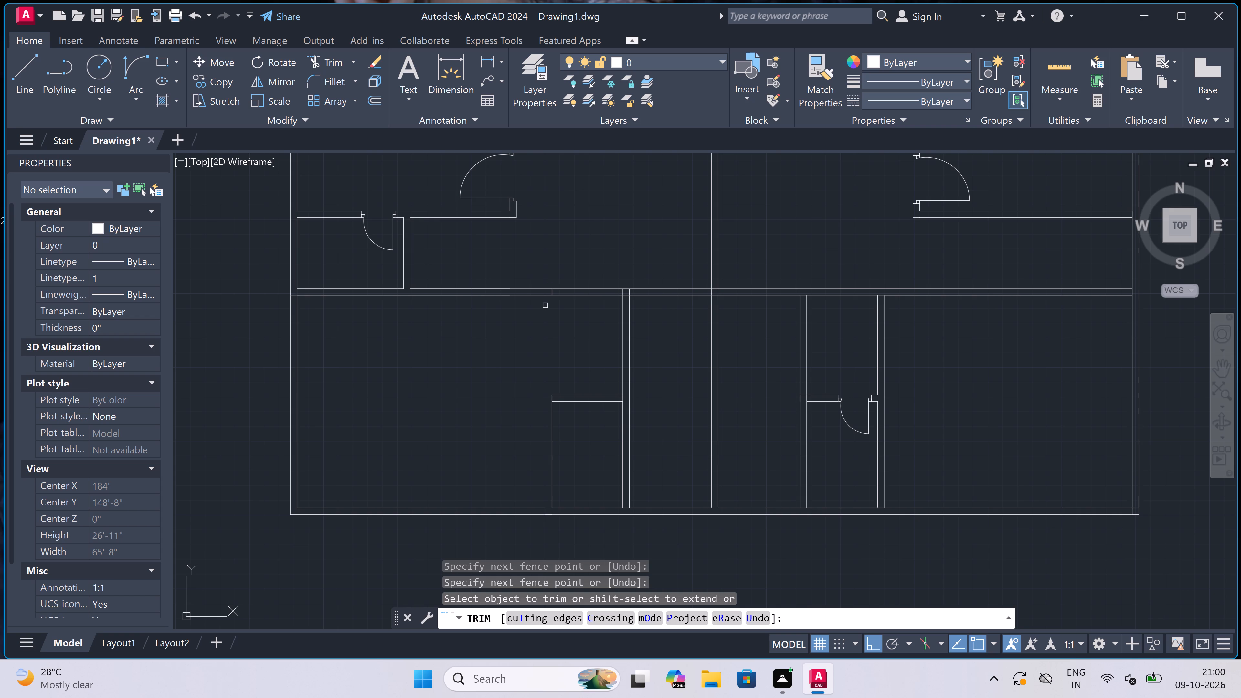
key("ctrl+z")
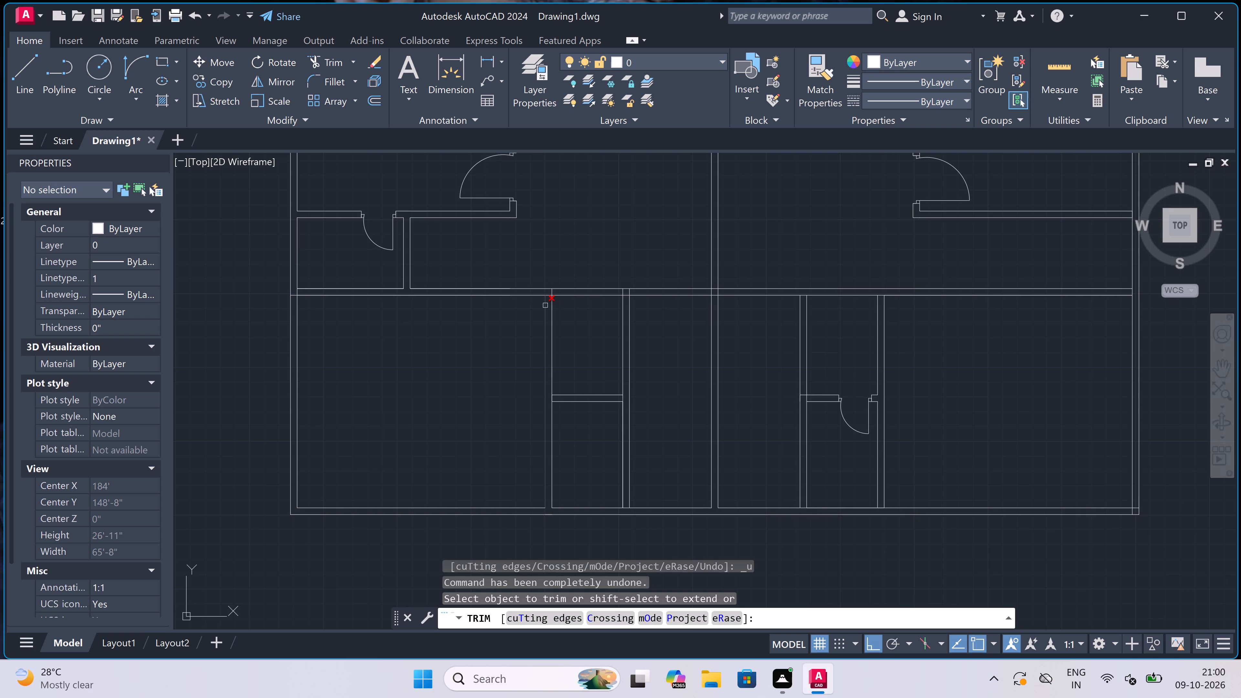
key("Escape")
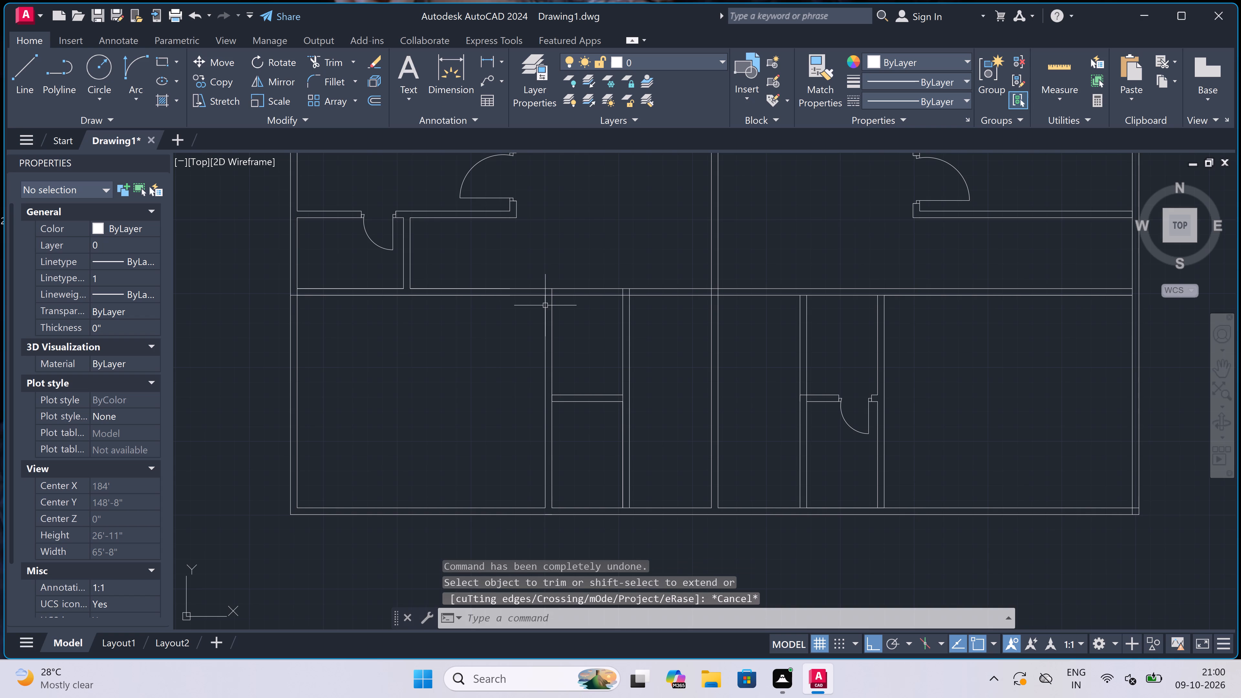
Draw a short line across the long horizontal wall's thickness, between the two faces of the central vertical wall.
scroll(545, 306, "down", 2)
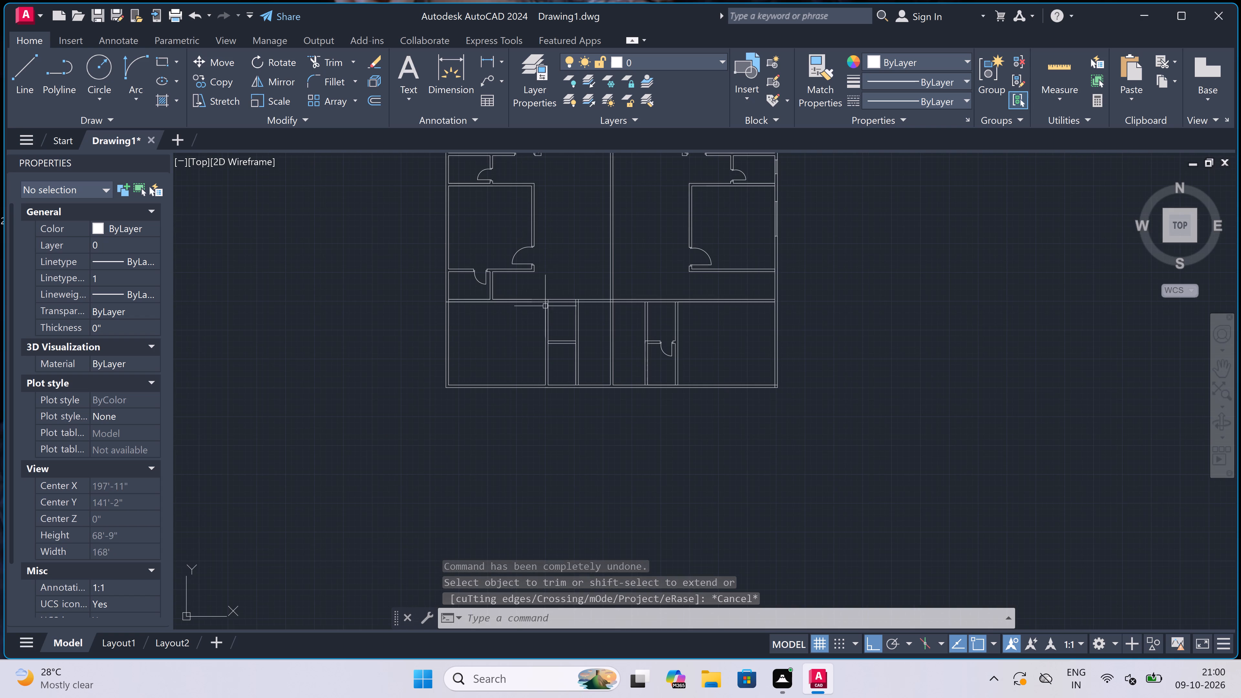
scroll(603, 292, "up", 3)
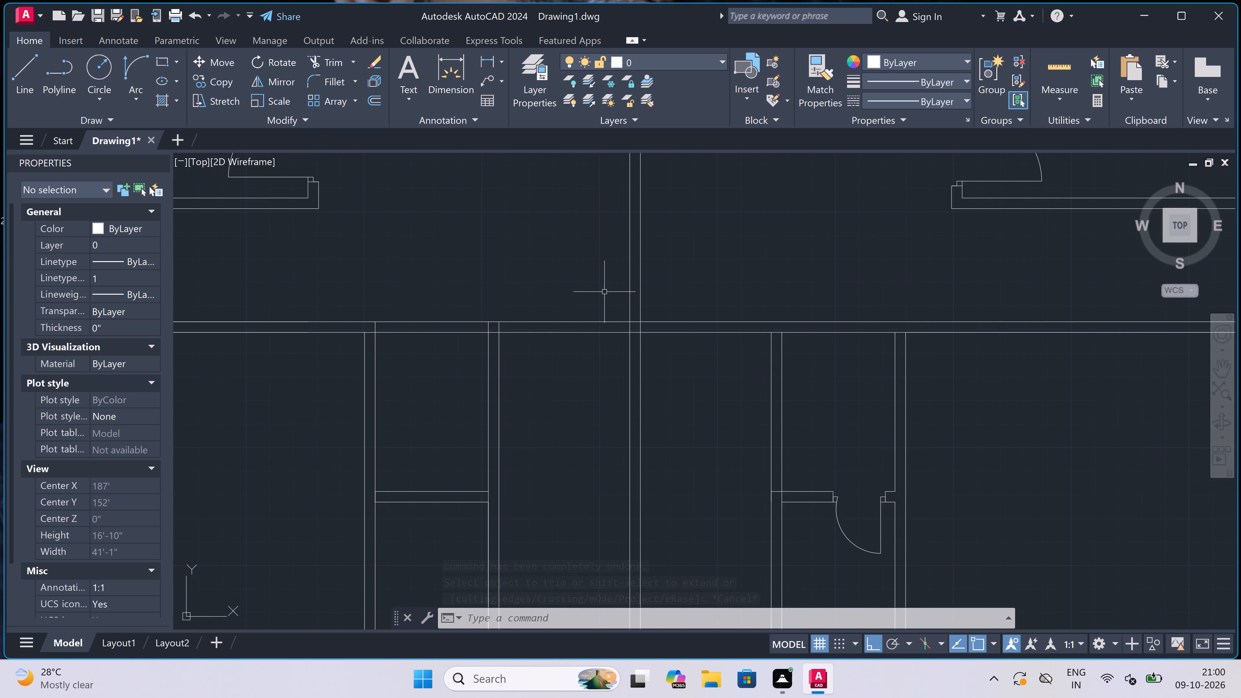
scroll(625, 307, "up", 1)
type("l")
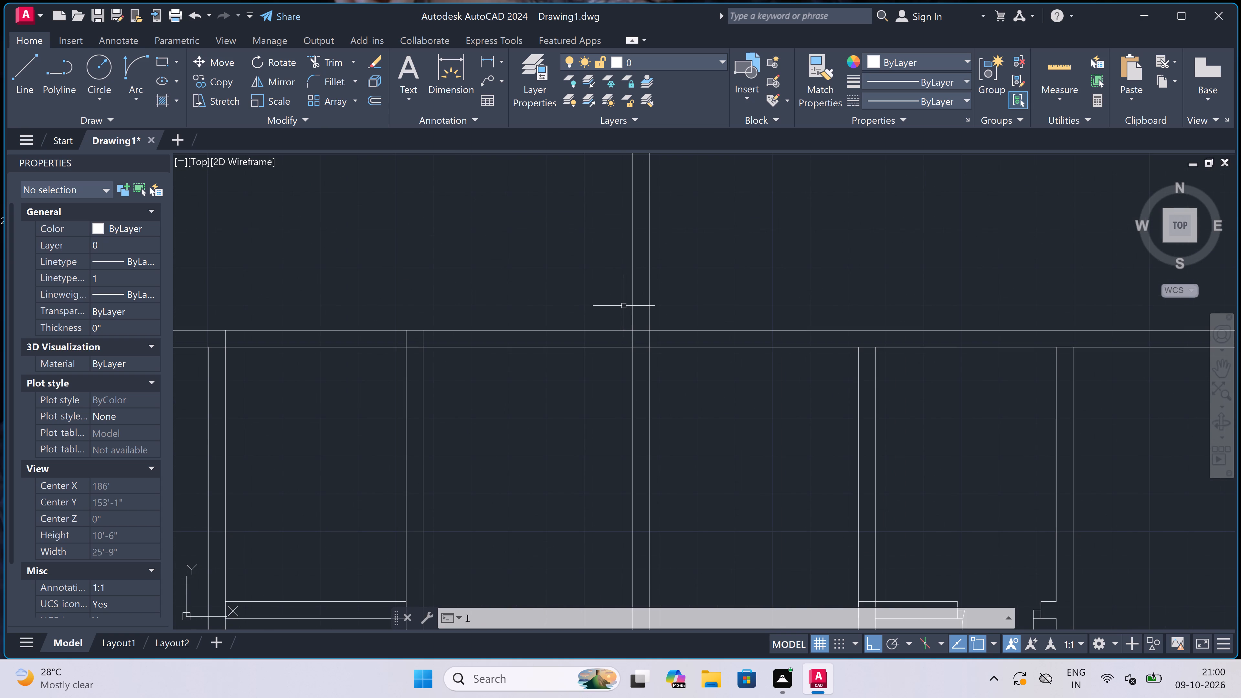
key("space")
scroll(624, 305, "up", 1)
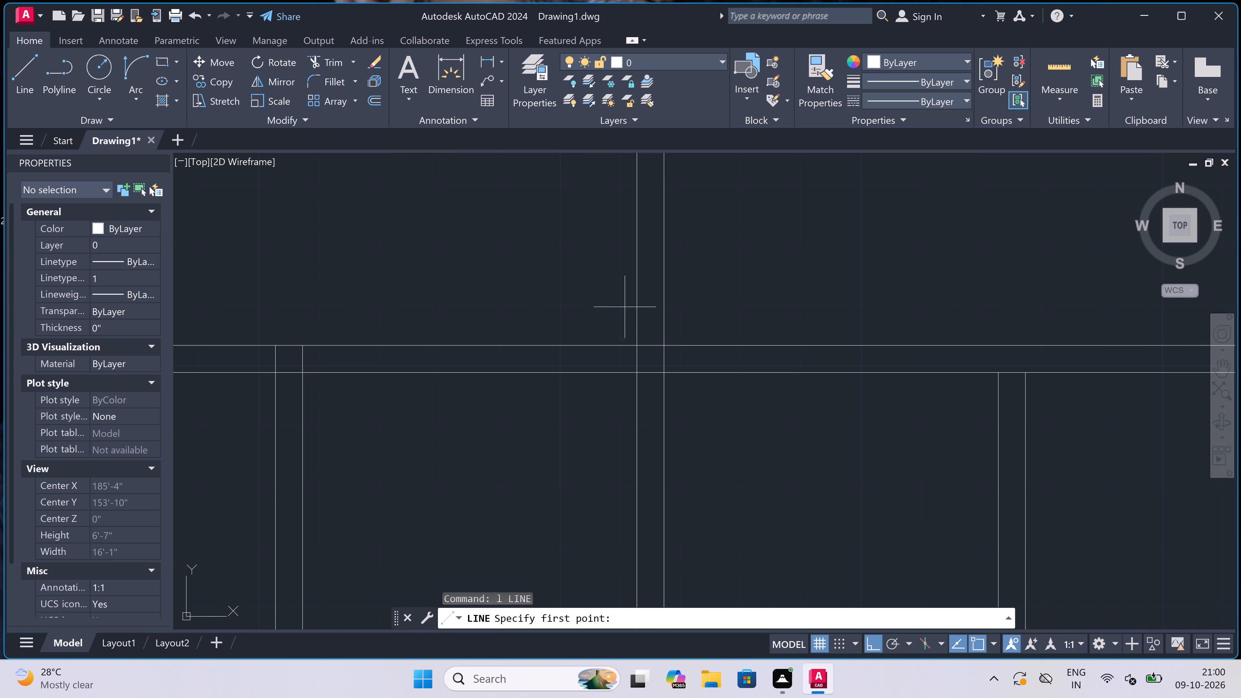
left_click(652, 347)
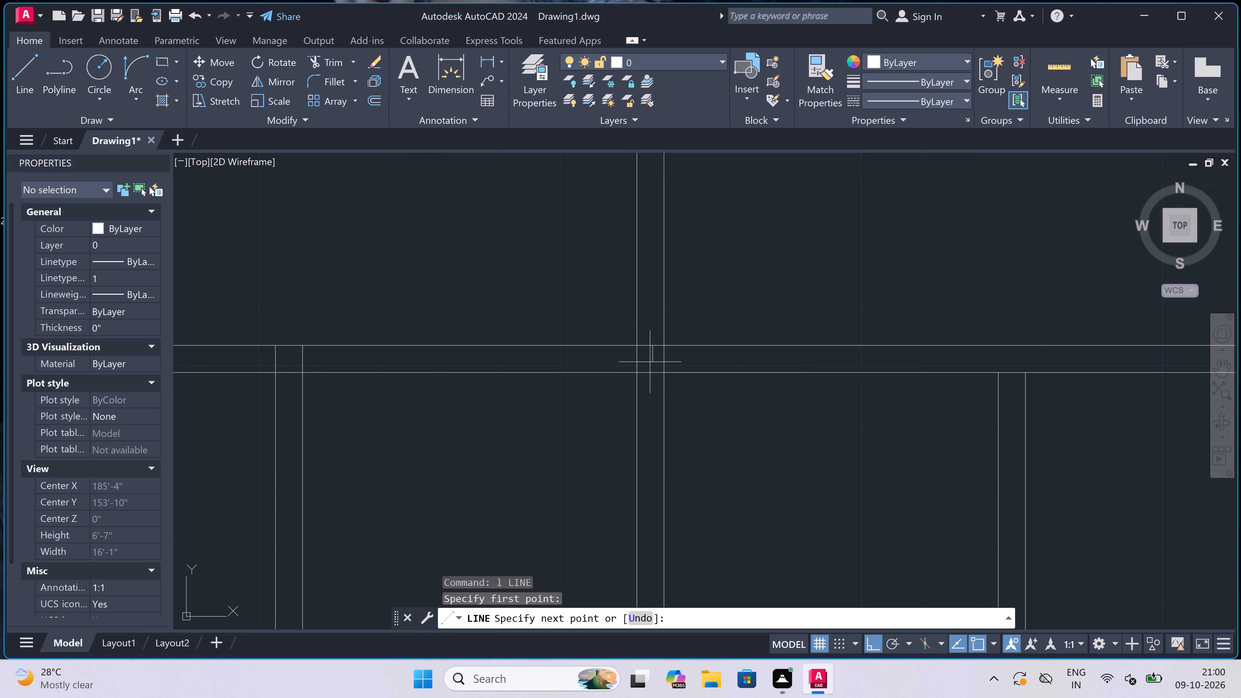
left_click(653, 369)
scroll(656, 358, "up", 1)
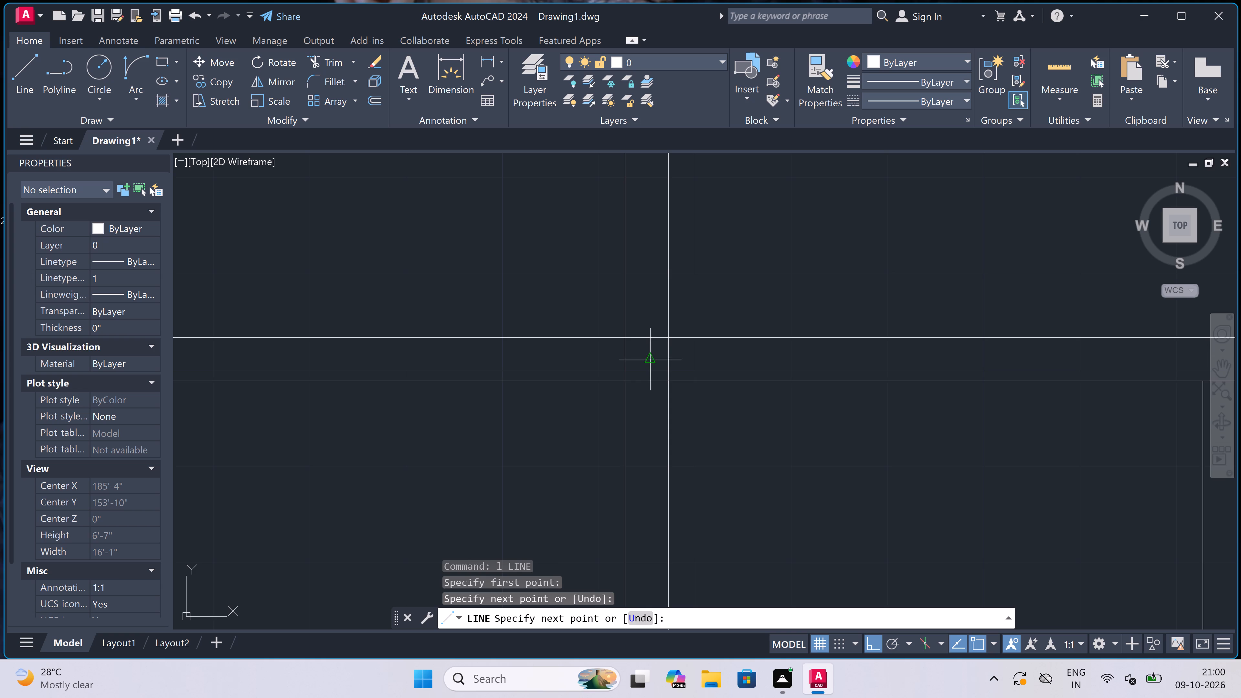
left_click(653, 358)
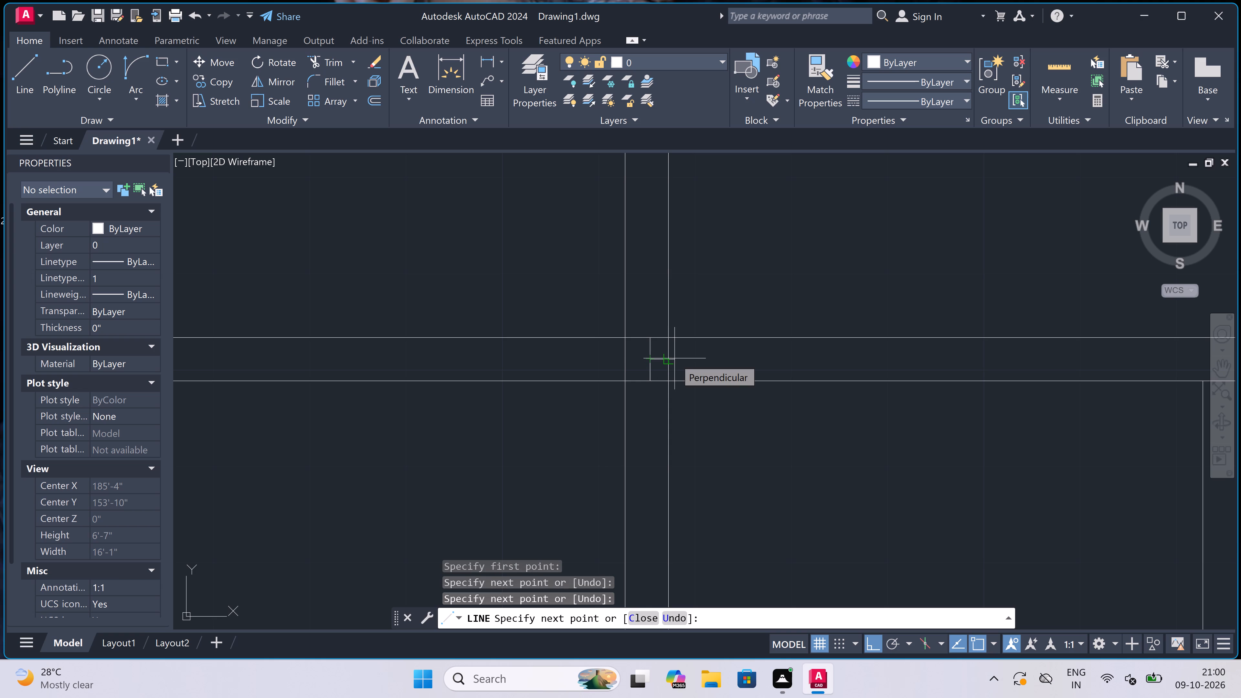
key("Escape")
Draw the east door jamb across the long horizontal wall, with a 2" westward stop from its midpoint and a 3' leaf running north.
type("l")
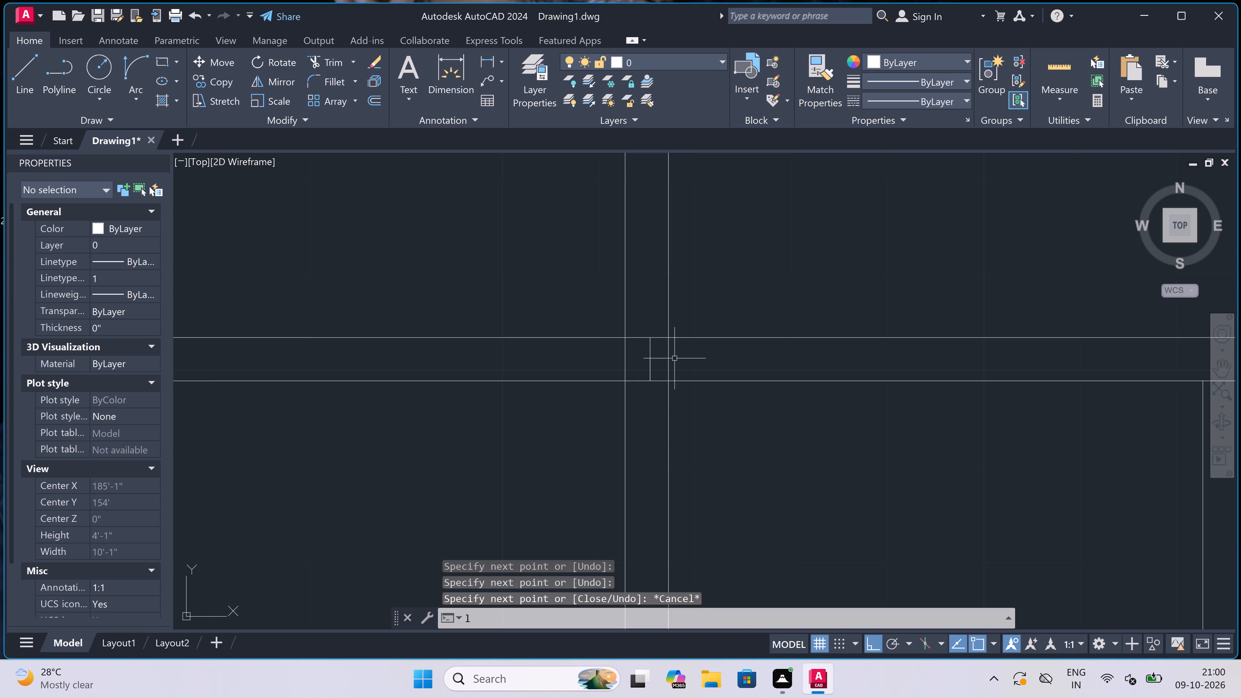
key("space")
scroll(674, 358, "down", 3)
scroll(702, 337, "up", 1)
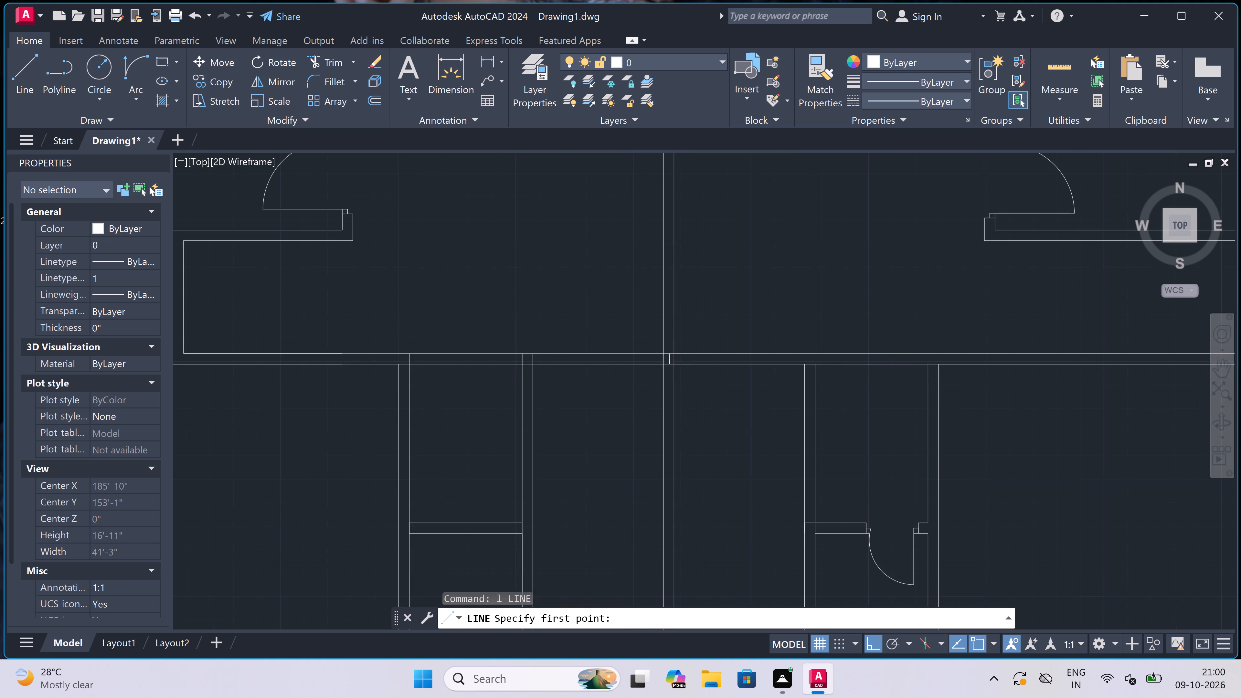
scroll(702, 337, "up", 1)
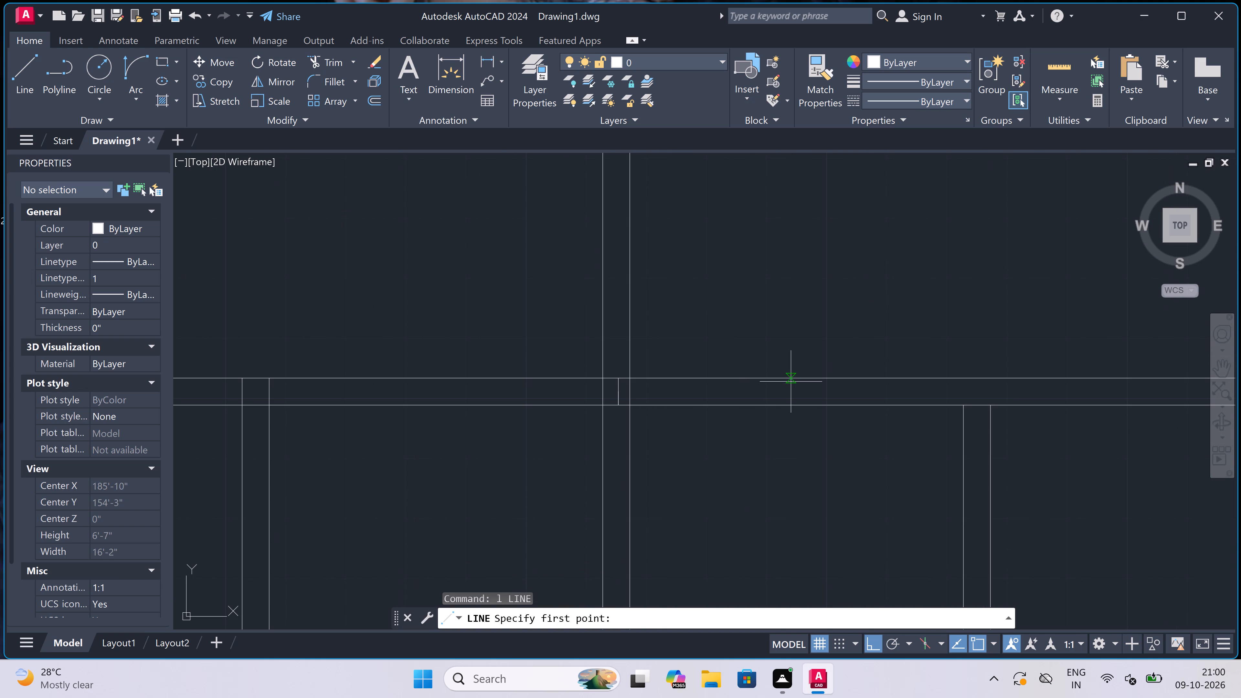
left_click(805, 376)
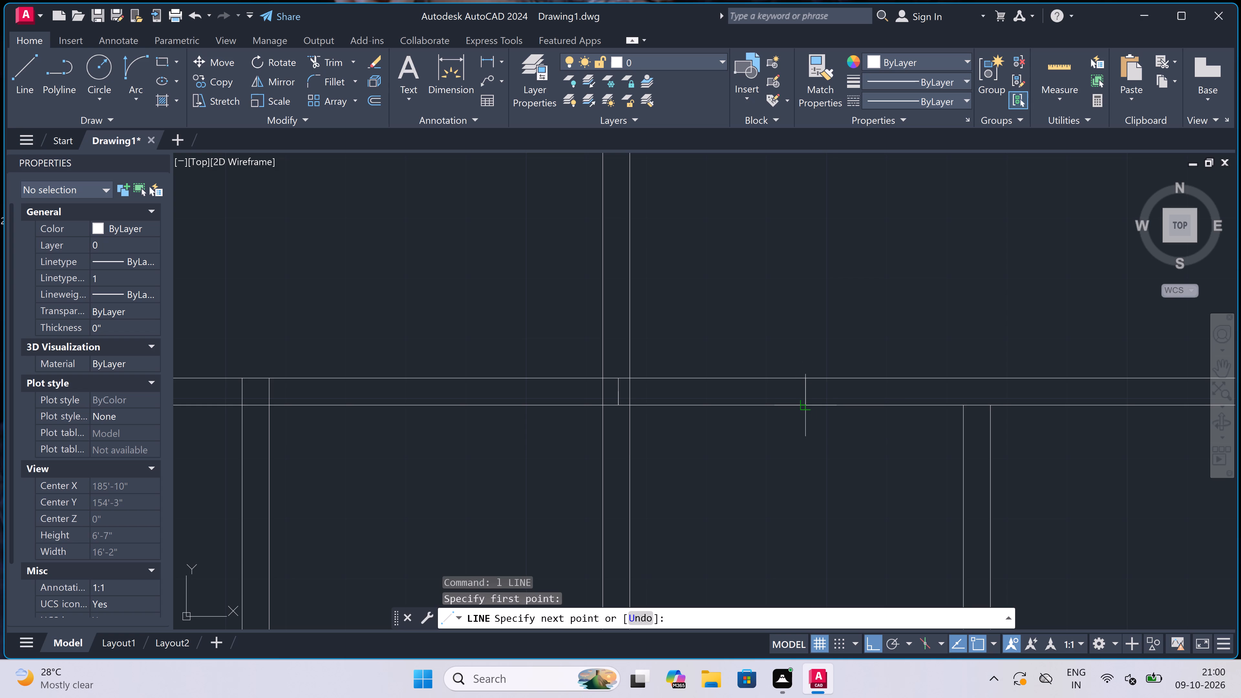
left_click(804, 402)
left_click(805, 391)
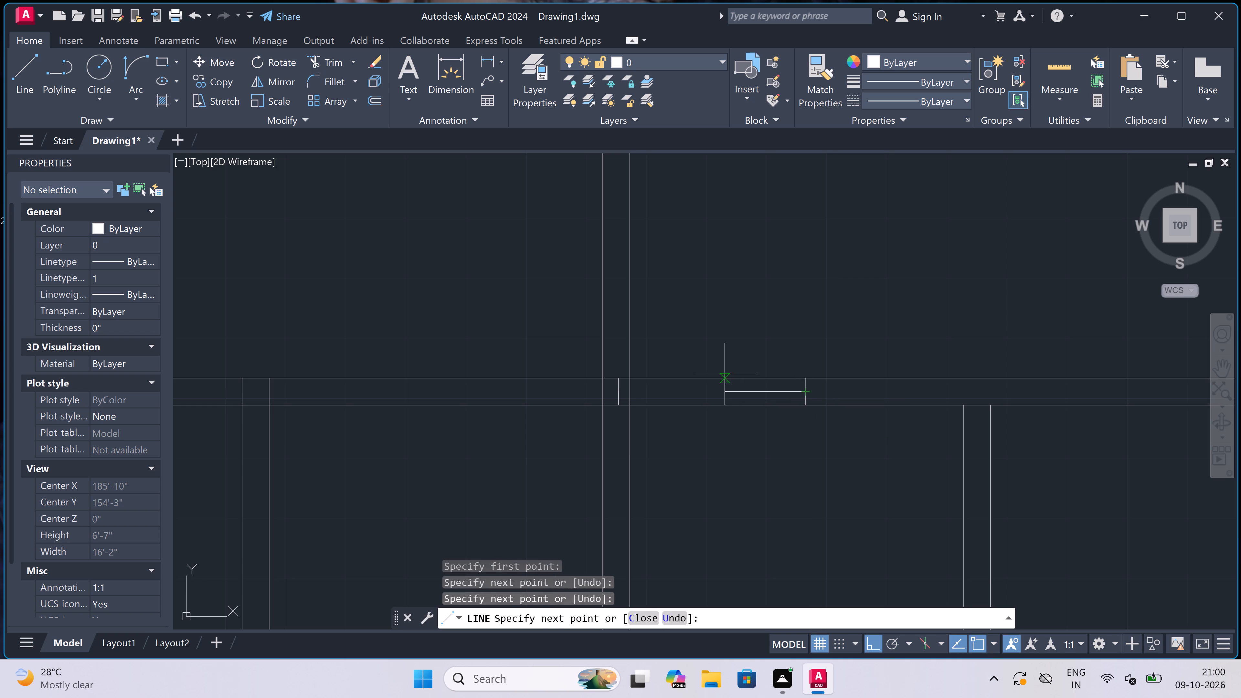
key("2")
type("\"")
key("space")
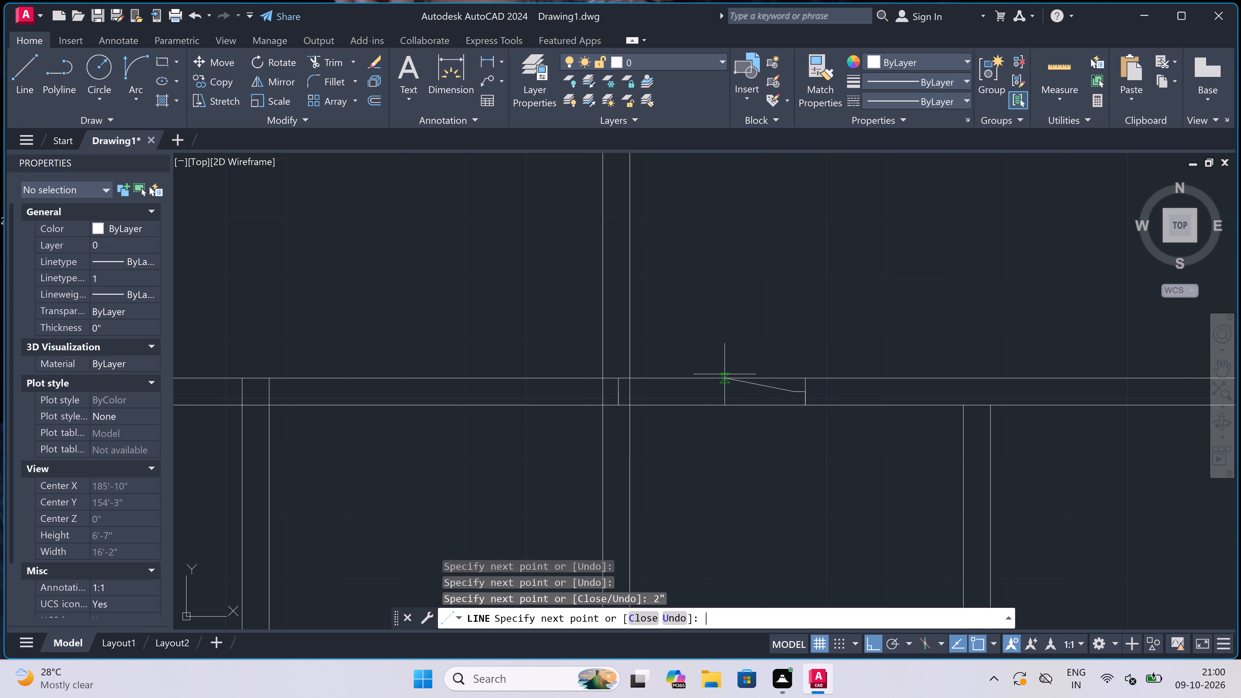
type("3'")
key("space")
key("Escape")
Draw the west door jamb across the long horizontal wall, with a 2" eastward stop from its midpoint and a 3' leaf running north.
key("space")
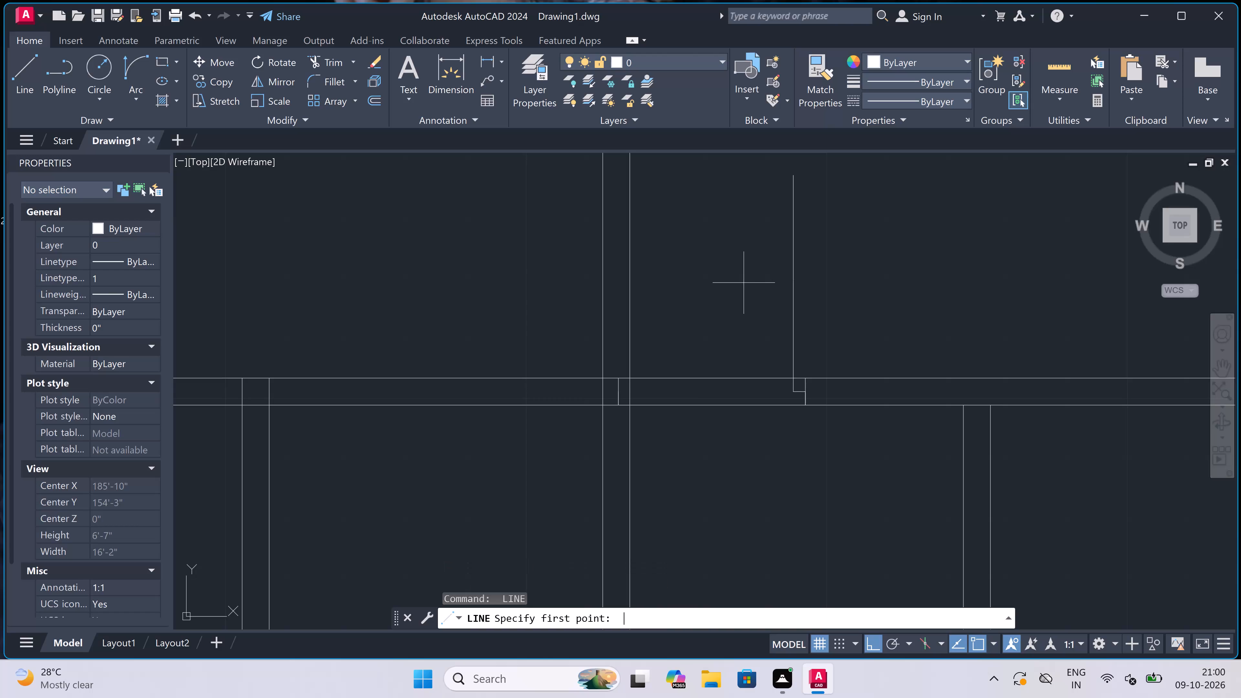
left_click(445, 375)
left_click(443, 409)
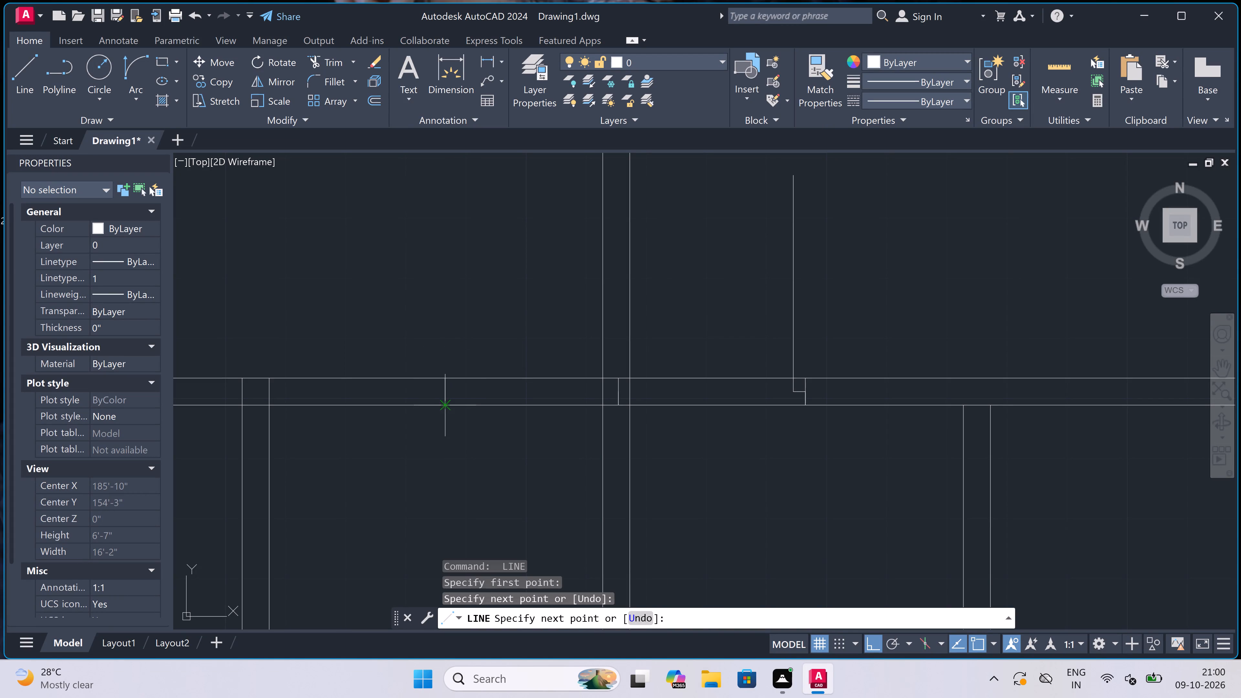
left_click(442, 395)
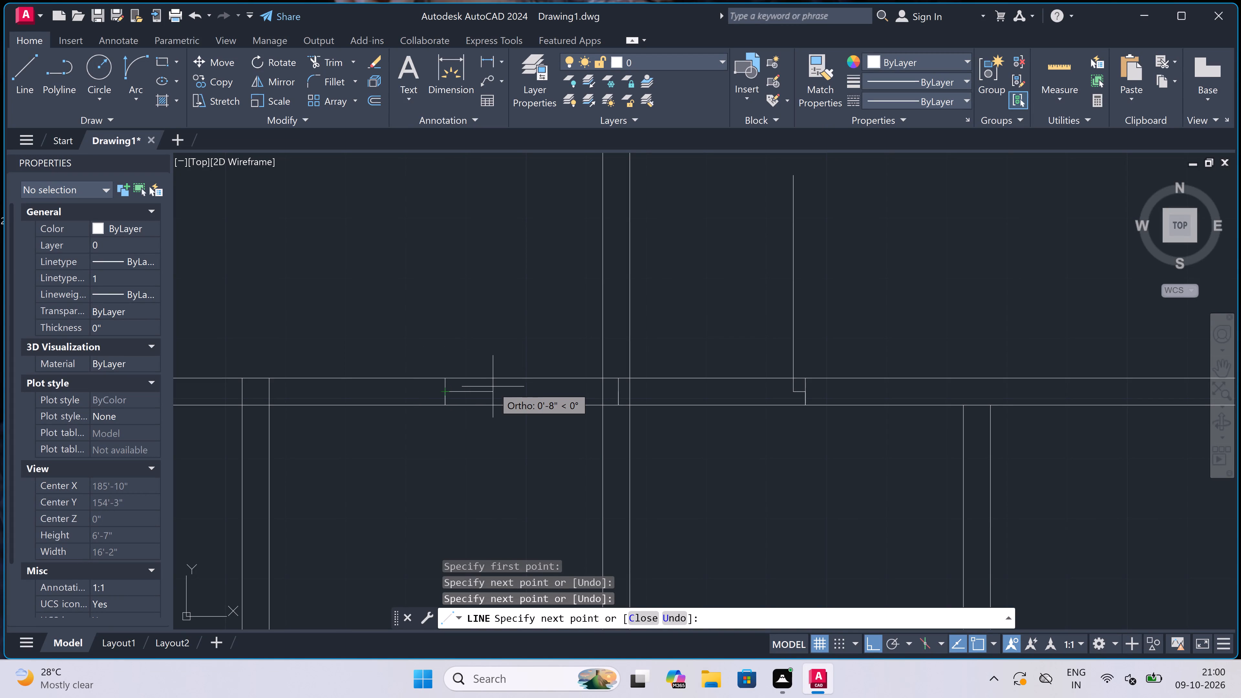
key("2")
type("\"")
key("space")
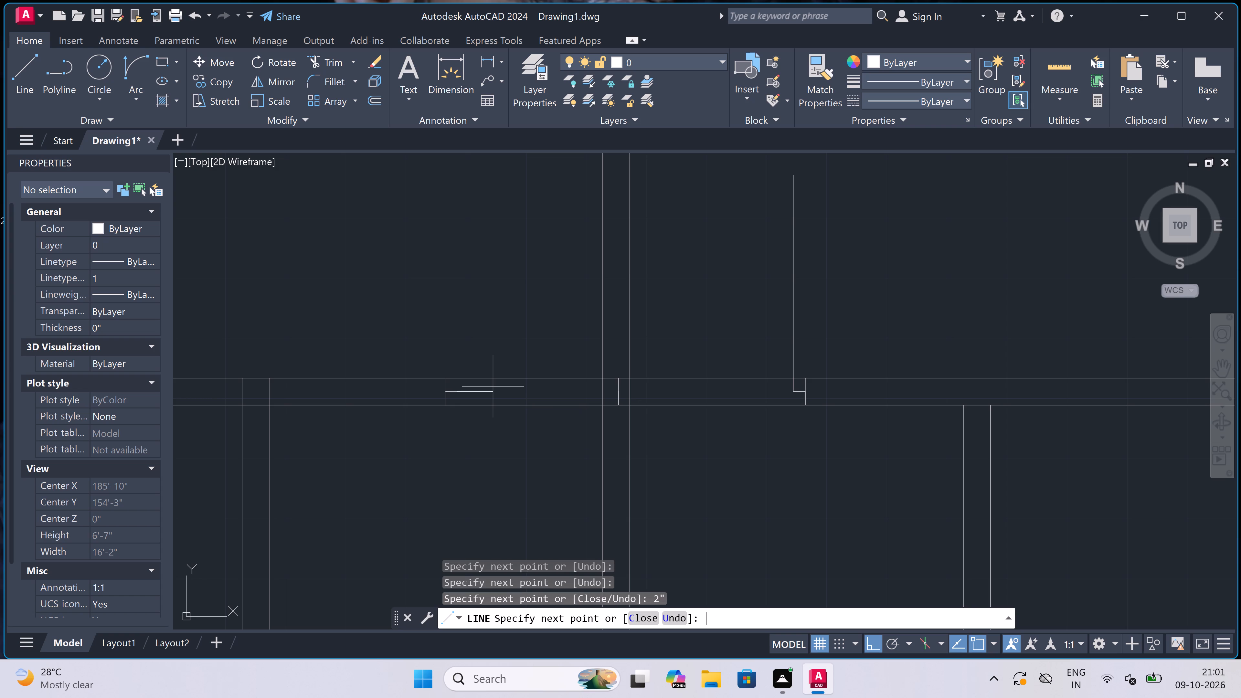
type("3'")
key("space")
key("Escape")
Draw swing arcs from the tips of both 3' door leaves to the short centre line in the long horizontal wall.
key("space")
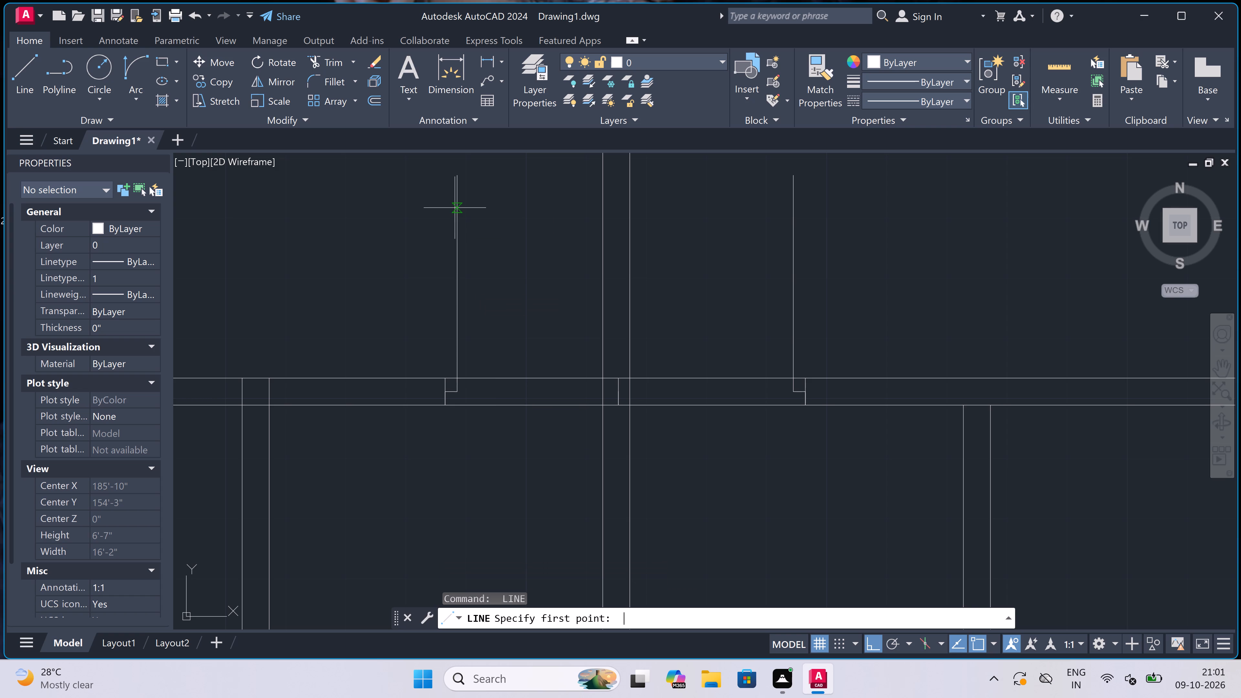
left_click(133, 62)
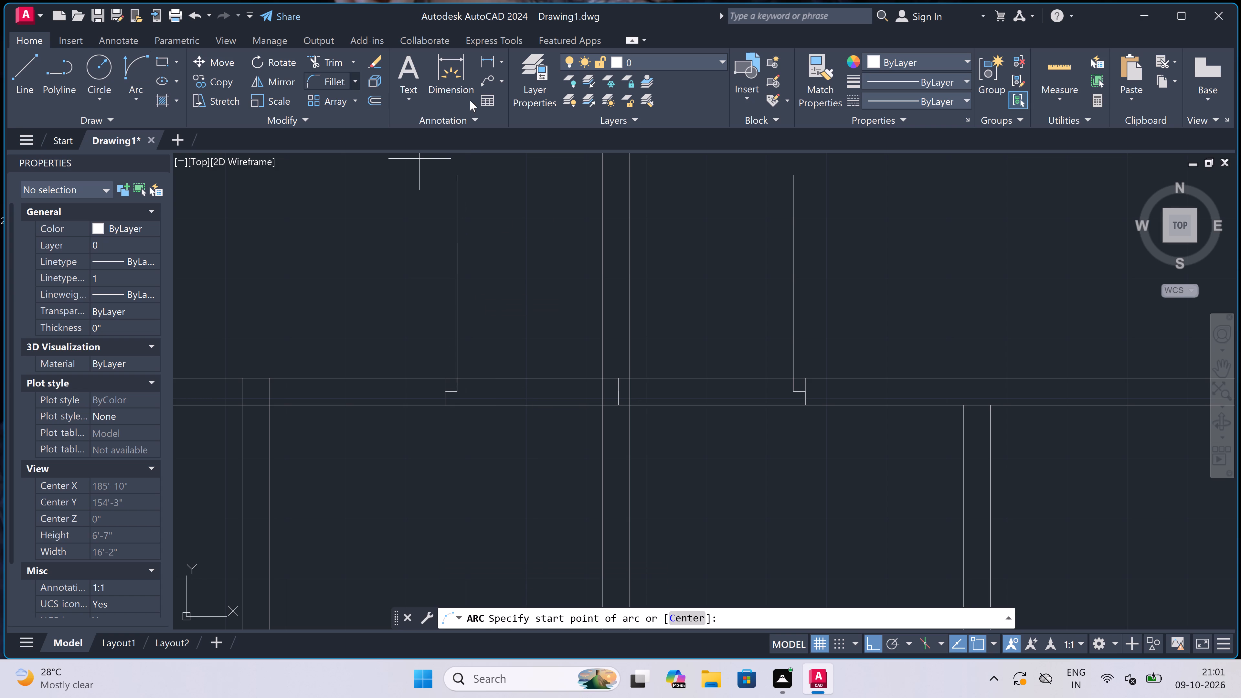
left_click(459, 172)
left_click(619, 404)
left_click(659, 298)
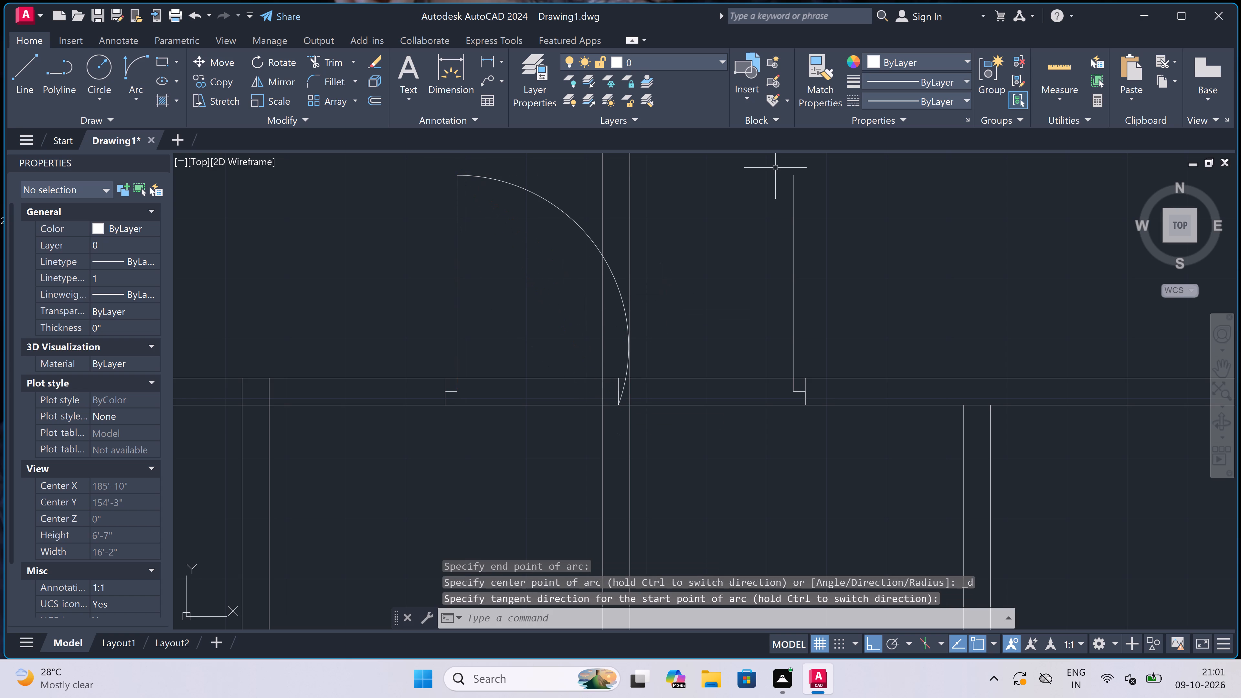
key("space")
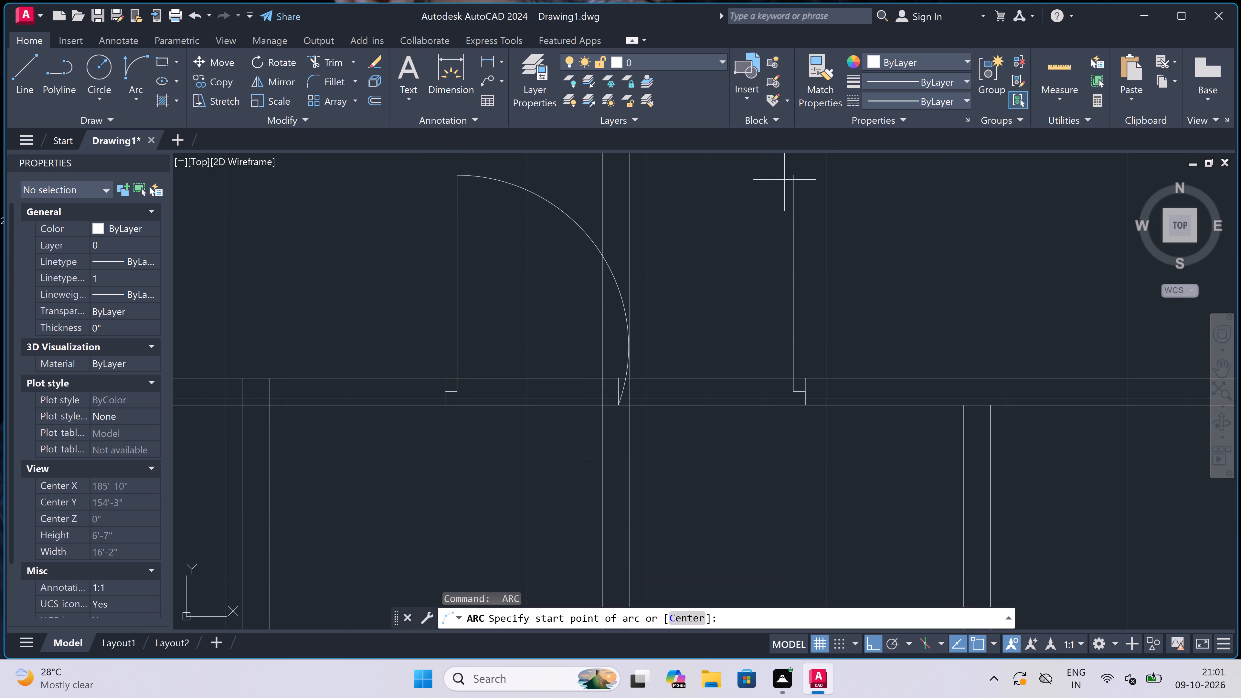
left_click(790, 176)
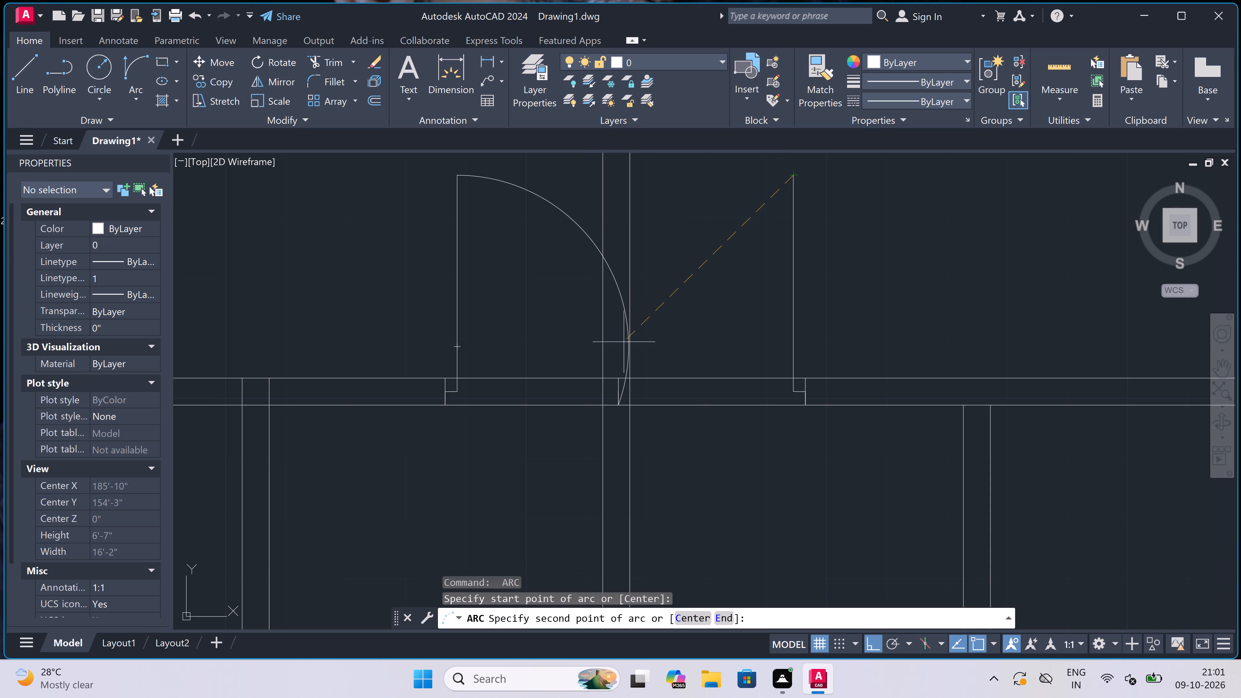
left_click(621, 399)
left_click(635, 457)
Trim the tail of the east leaf's swing arc that extends south of the long horizontal wall.
type("tr")
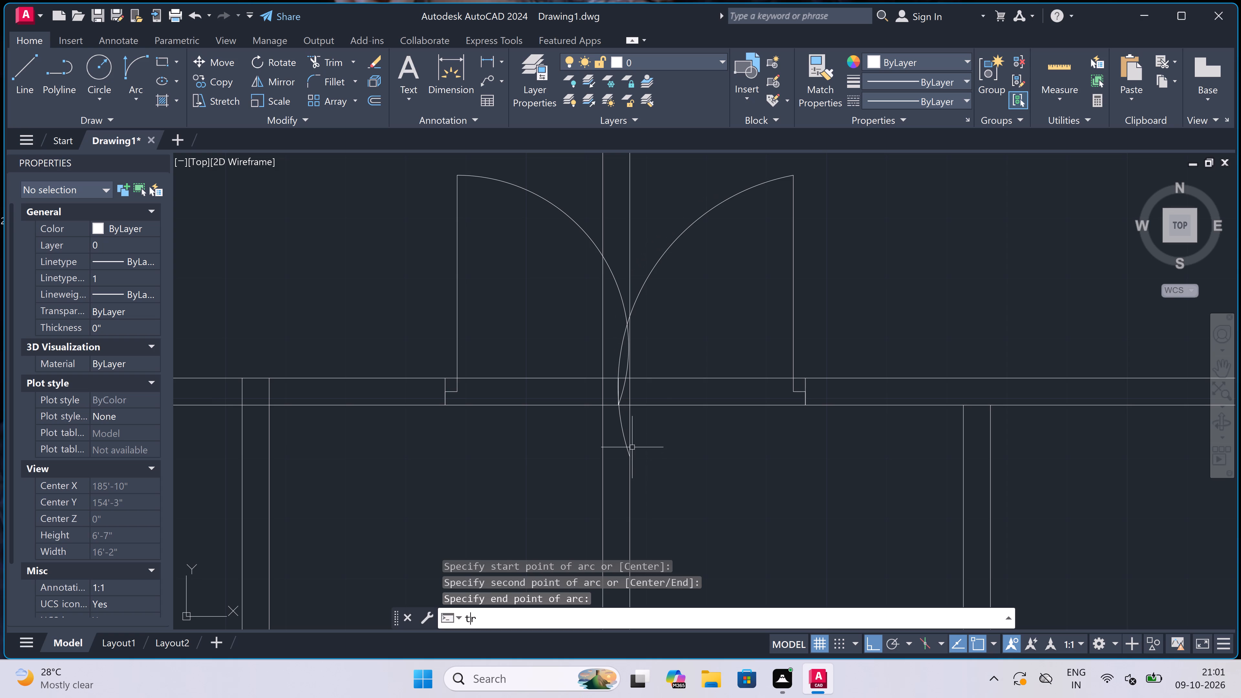
key("space")
scroll(625, 441, "up", 2)
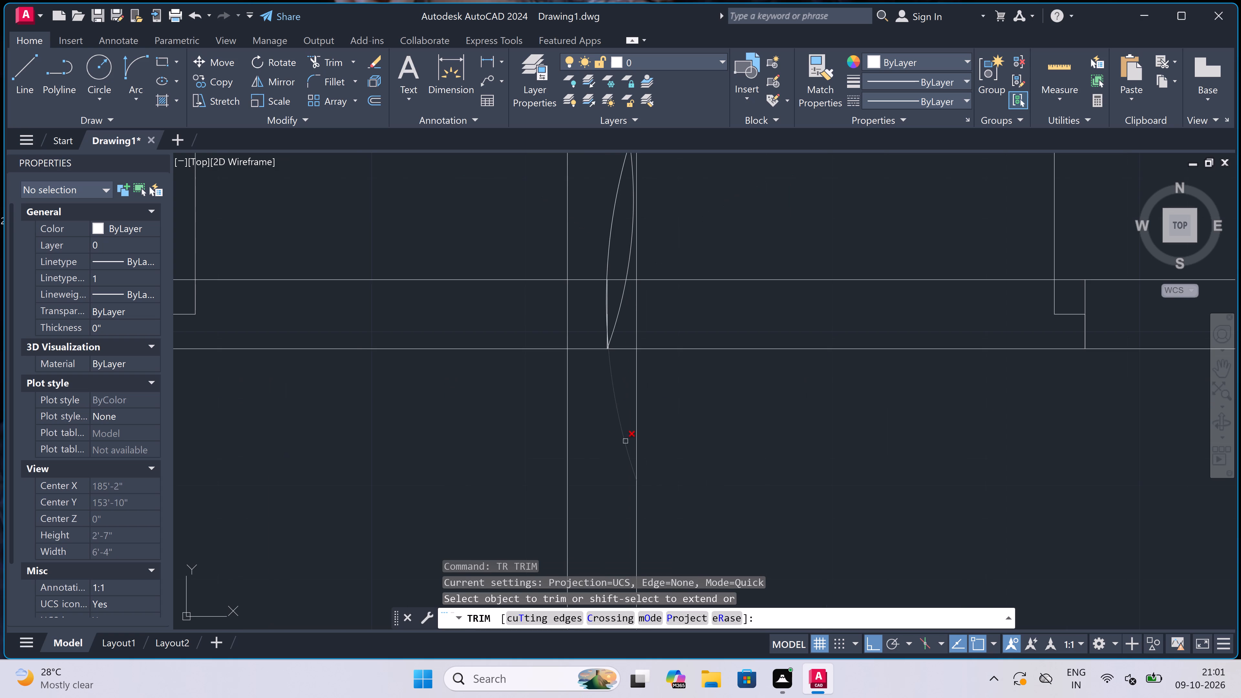
left_click(625, 441)
Trim the central wall faces, swing arcs and short centre line within the long horizontal wall's thickness at the double door.
scroll(625, 441, "down", 1)
scroll(619, 396, "up", 1)
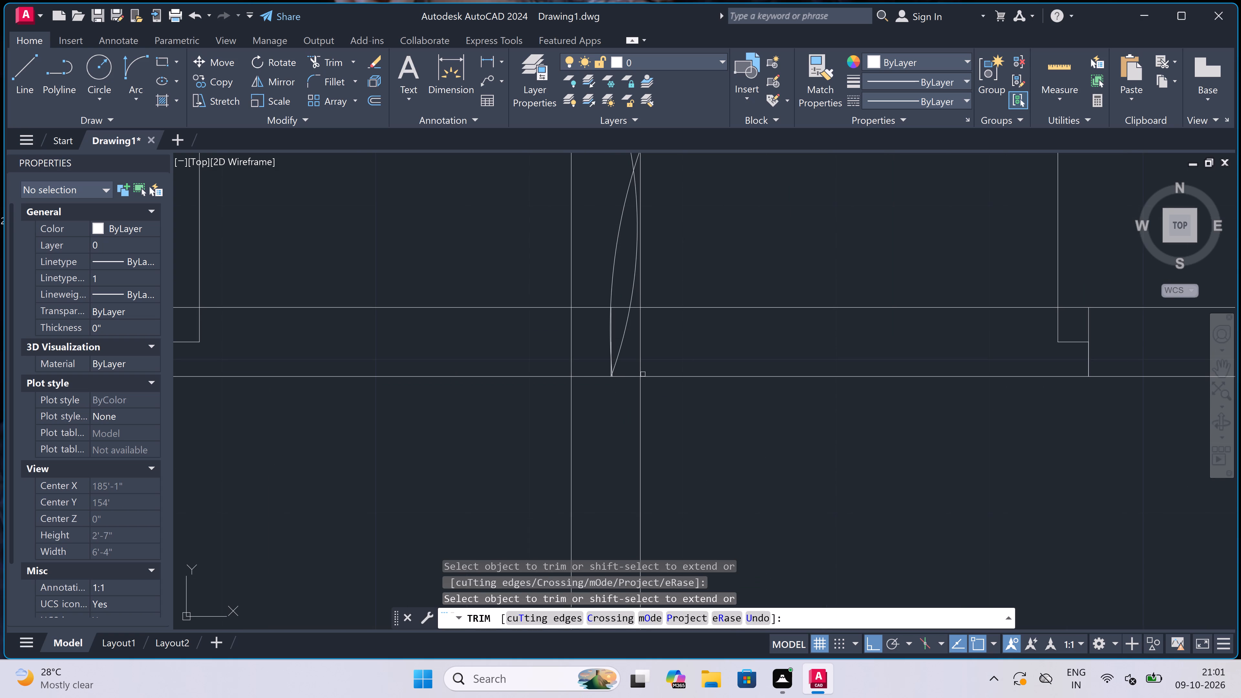
left_click(662, 361)
left_click(510, 337)
scroll(565, 341, "down", 2)
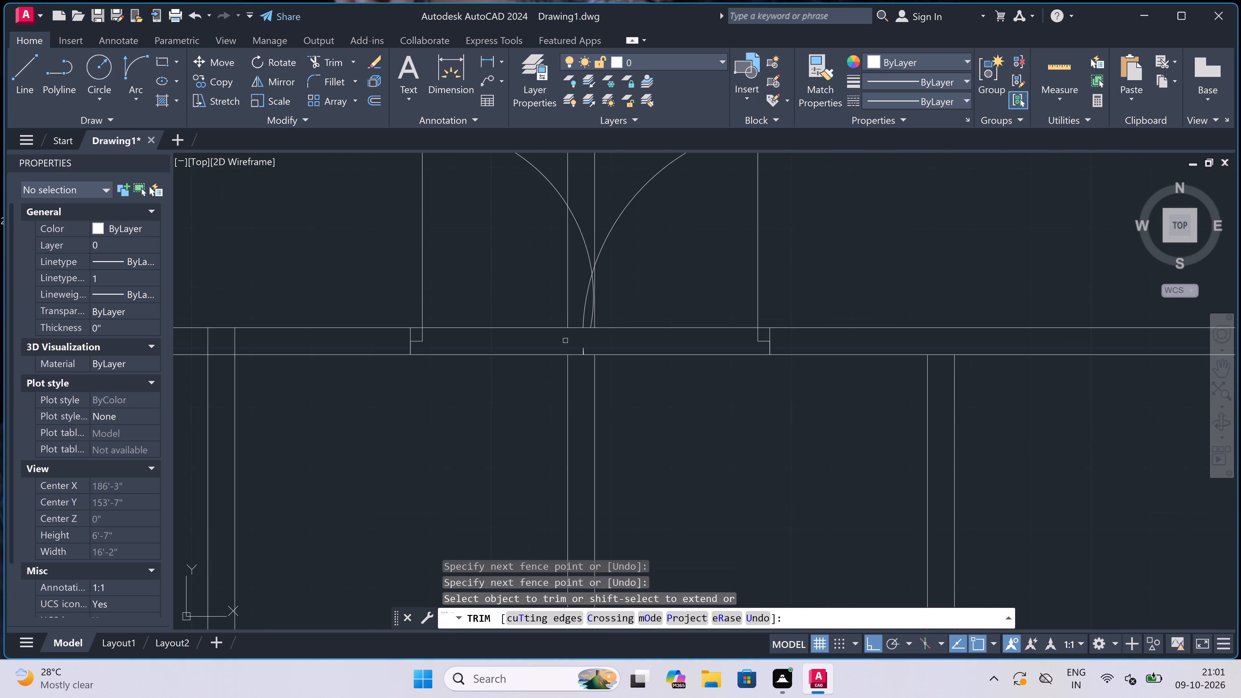
scroll(565, 342, "up", 4)
scroll(585, 372, "up", 1)
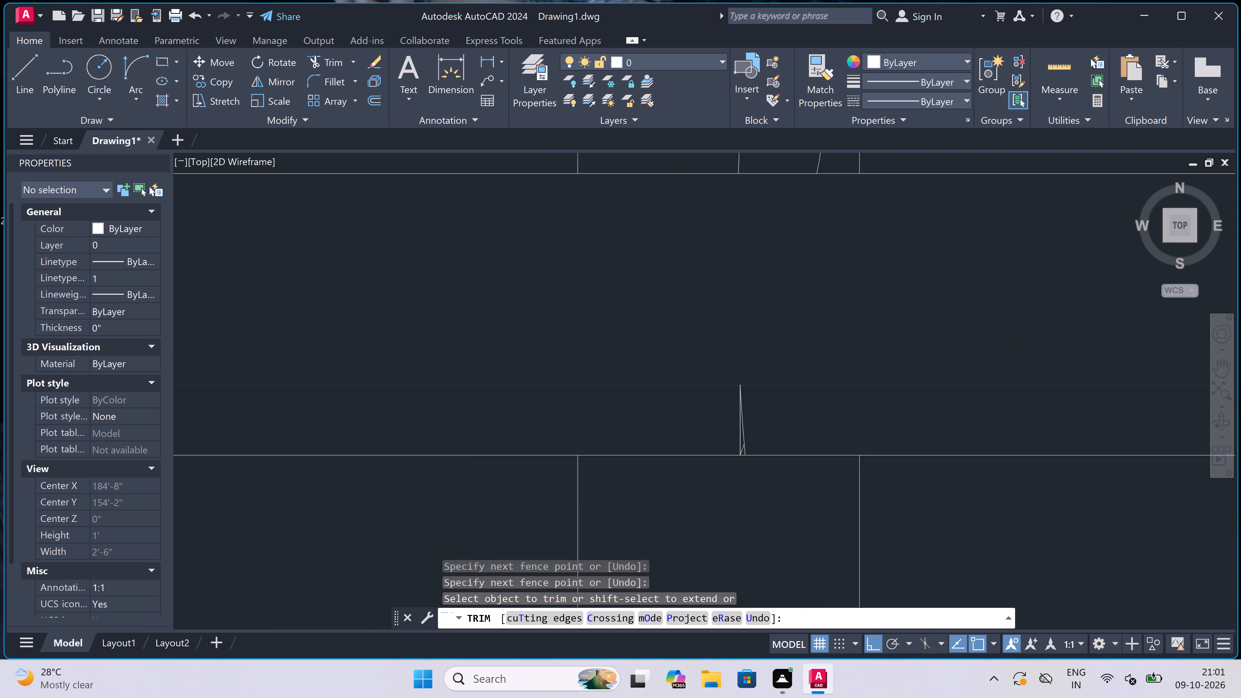
scroll(586, 372, "up", 1)
left_click(621, 427)
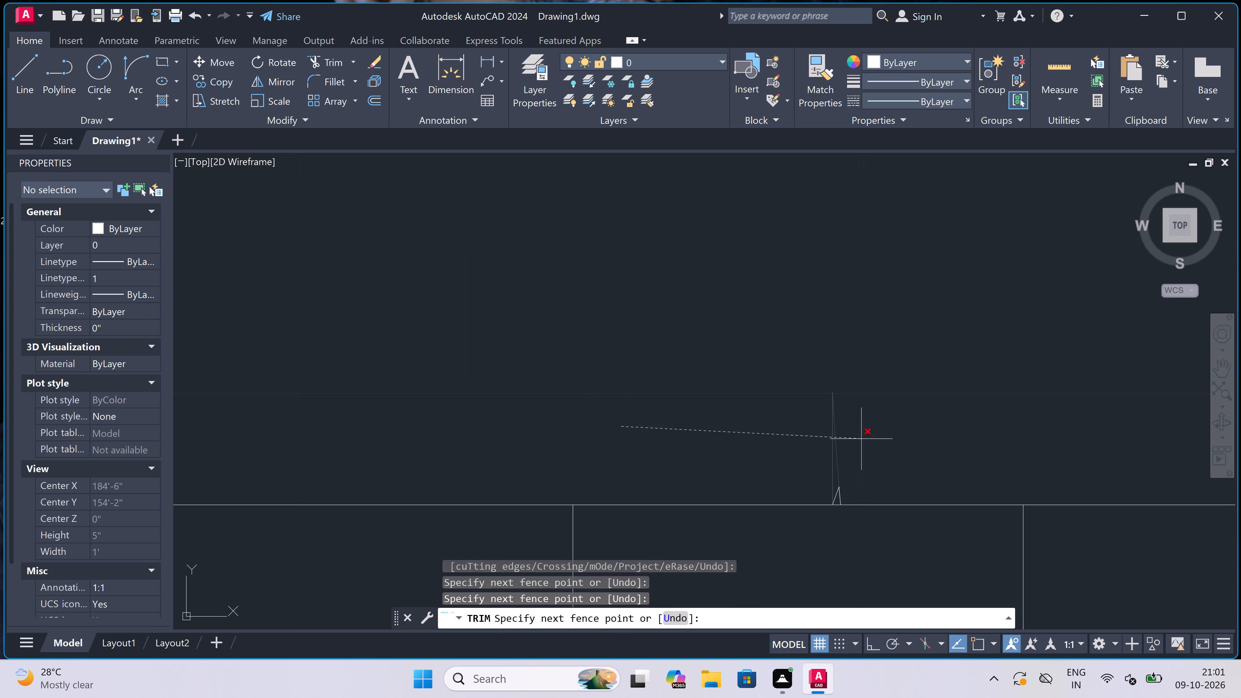
left_click(861, 440)
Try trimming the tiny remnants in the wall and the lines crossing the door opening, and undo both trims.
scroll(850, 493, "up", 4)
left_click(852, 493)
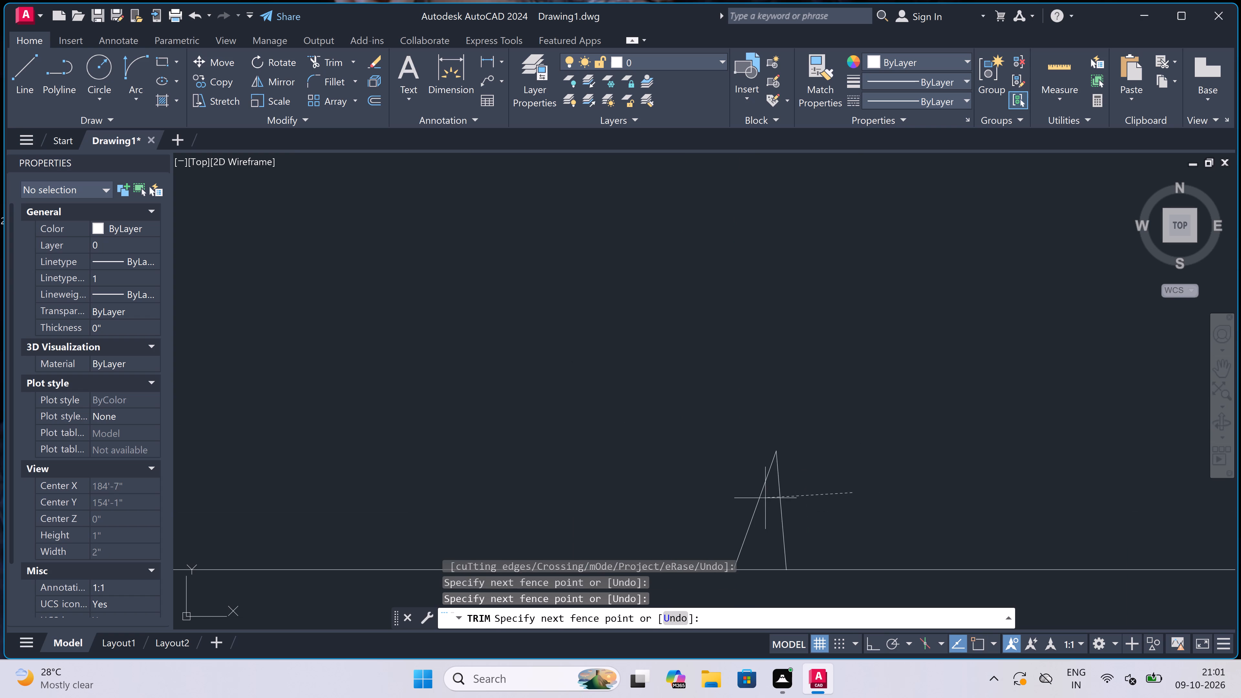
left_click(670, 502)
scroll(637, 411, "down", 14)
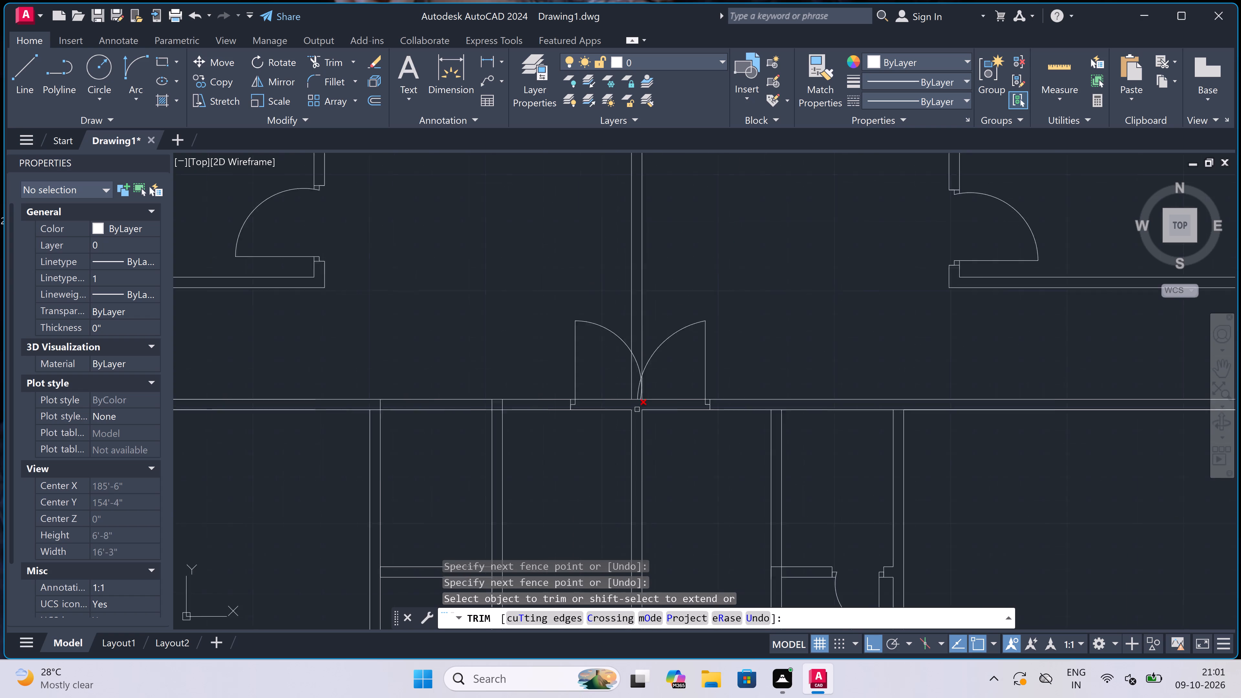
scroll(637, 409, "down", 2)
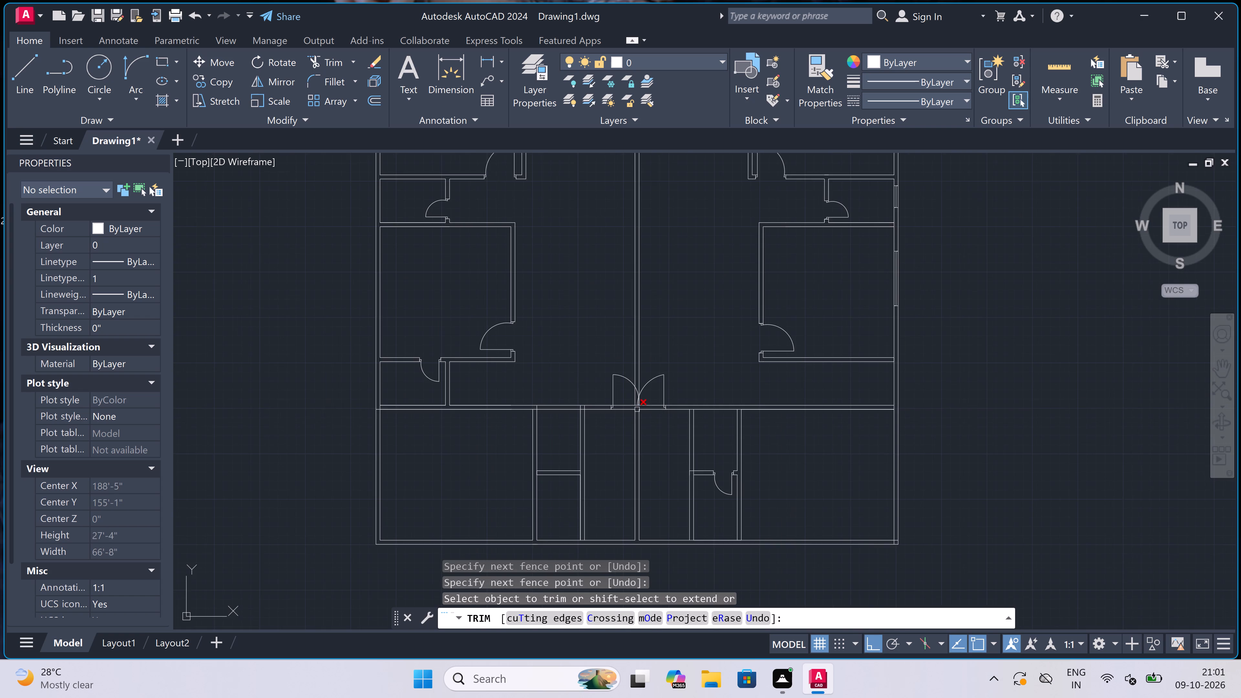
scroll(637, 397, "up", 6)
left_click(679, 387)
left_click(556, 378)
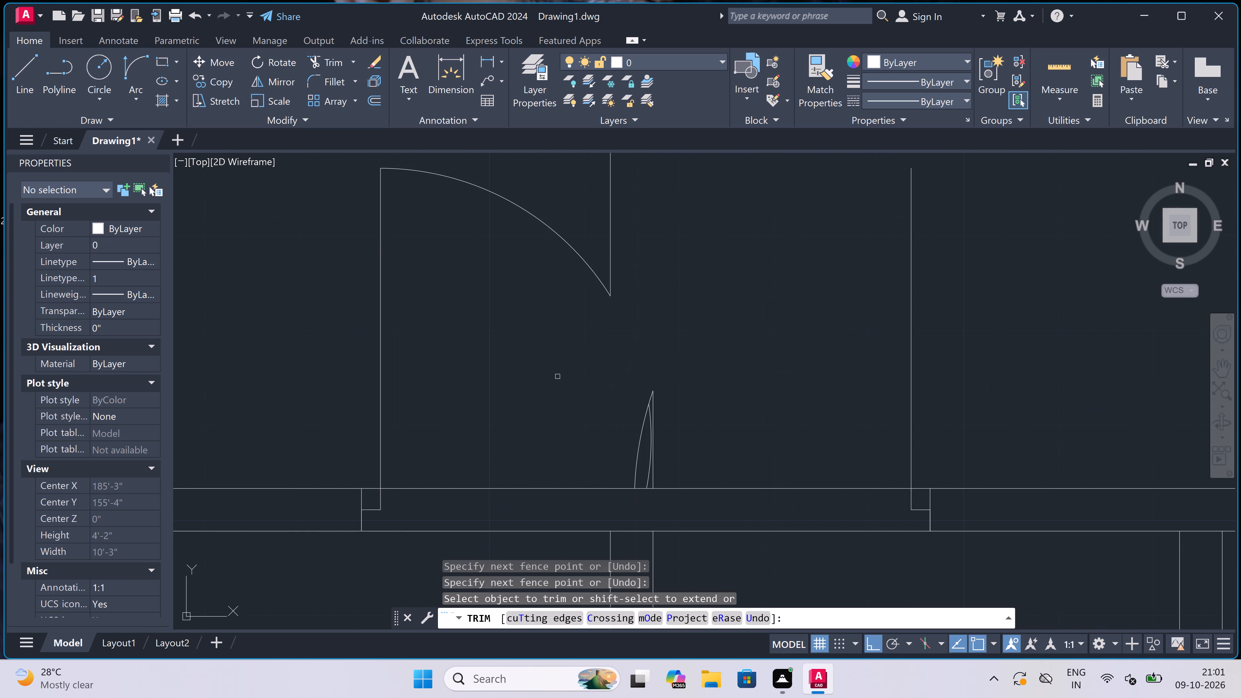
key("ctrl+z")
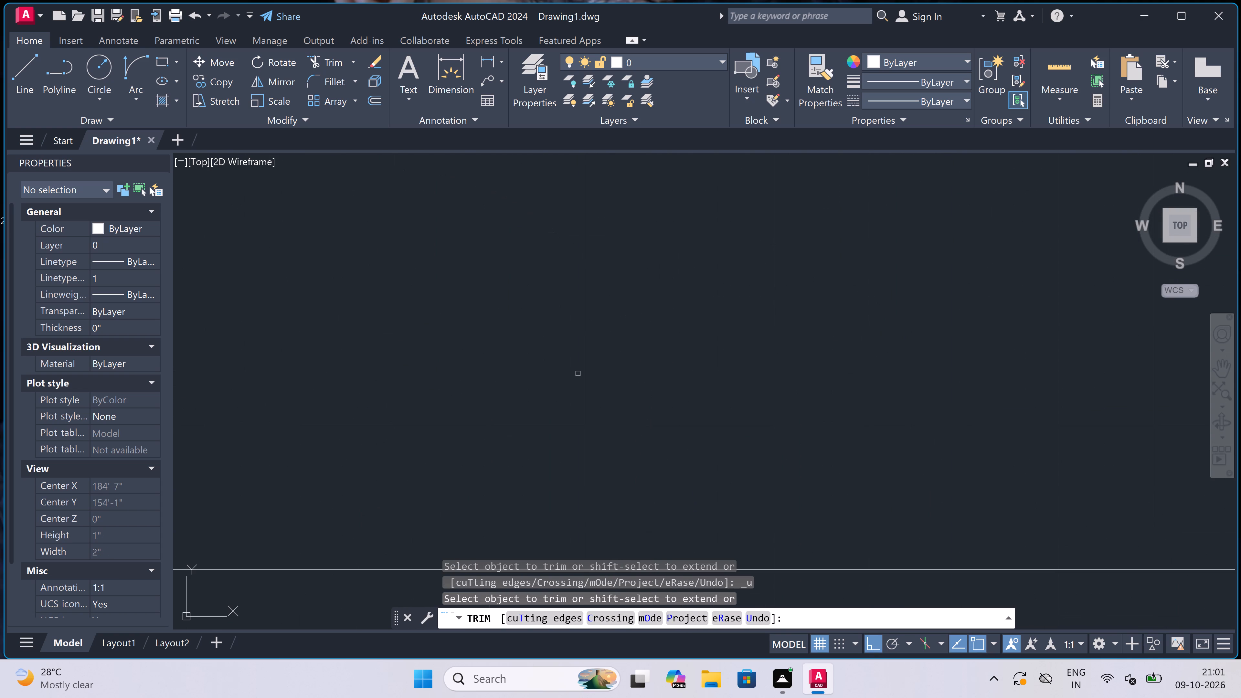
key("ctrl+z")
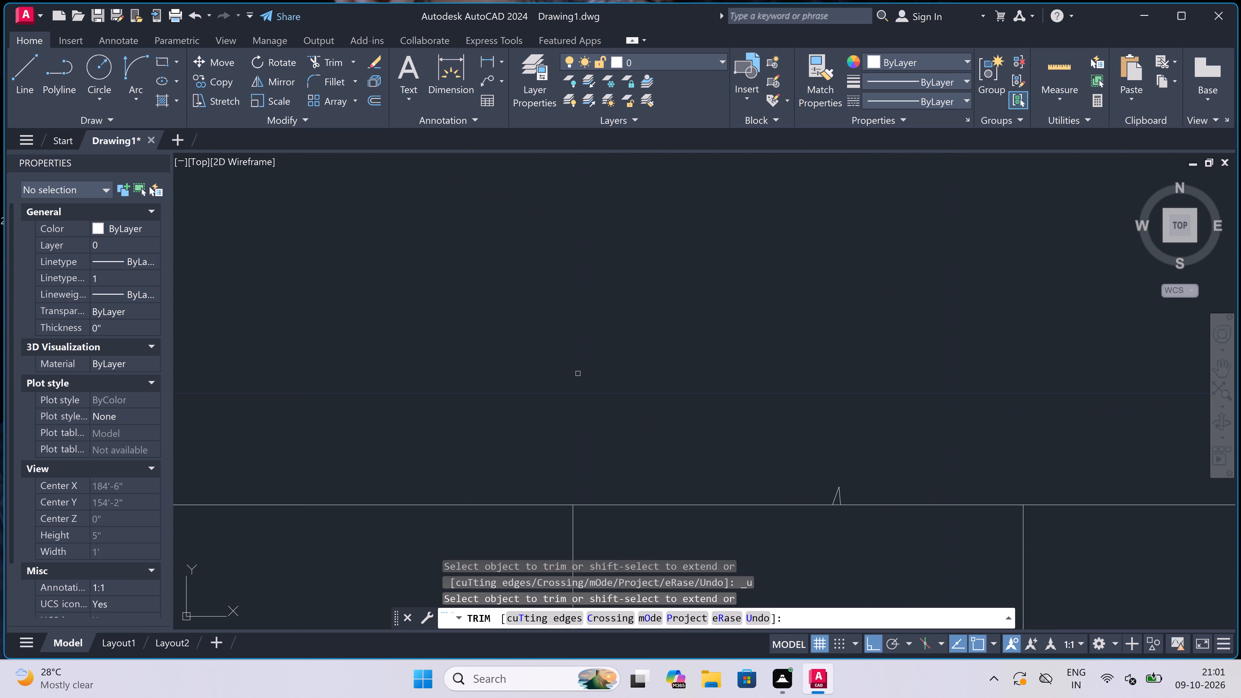
Trim the overlapping swing-arc ends and central wall faces between the arcs' crossing point and the long horizontal wall.
scroll(580, 373, "down", 3)
scroll(616, 405, "down", 3)
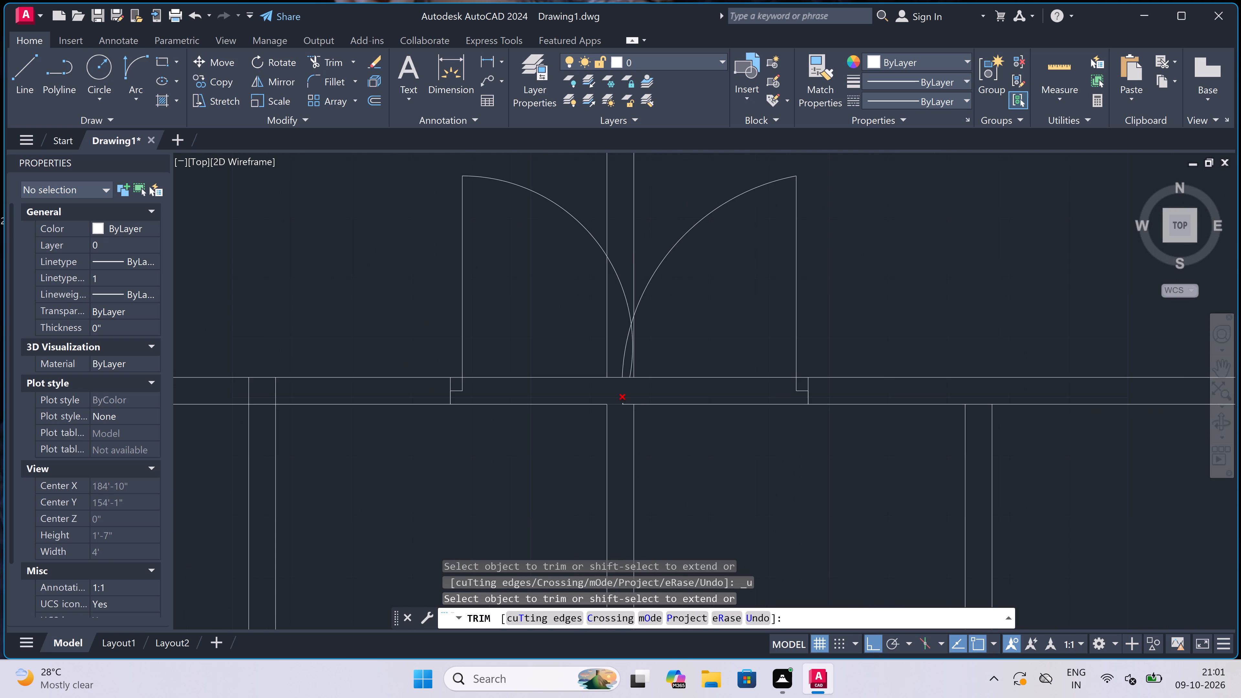
scroll(622, 407, "up", 1)
left_click_drag(657, 331, 653, 332)
left_click(525, 308)
scroll(567, 297, "down", 3)
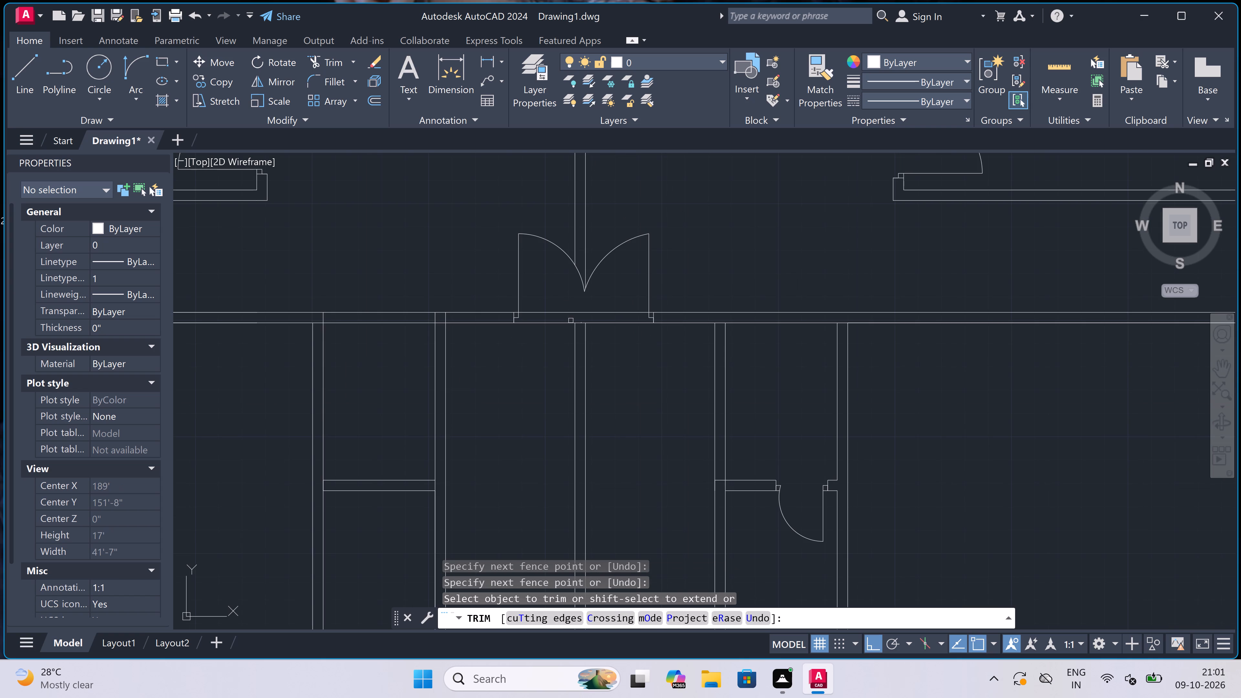
scroll(585, 347, "up", 4)
scroll(577, 292, "down", 2)
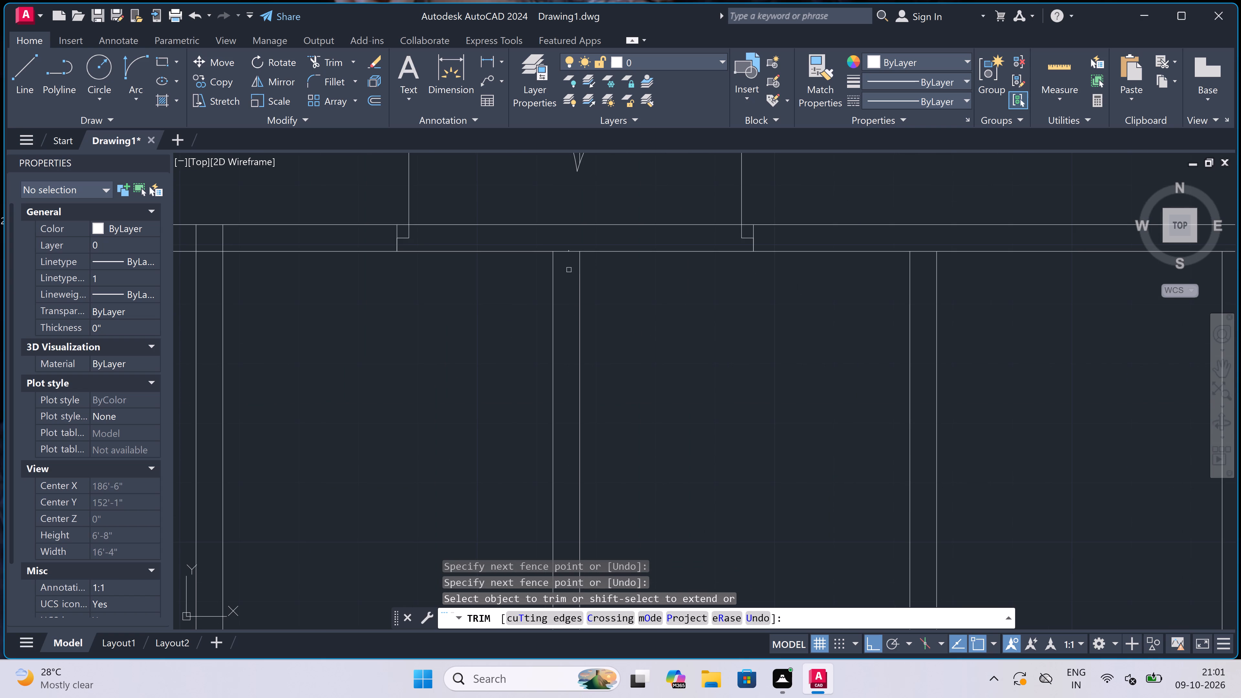
key("Escape")
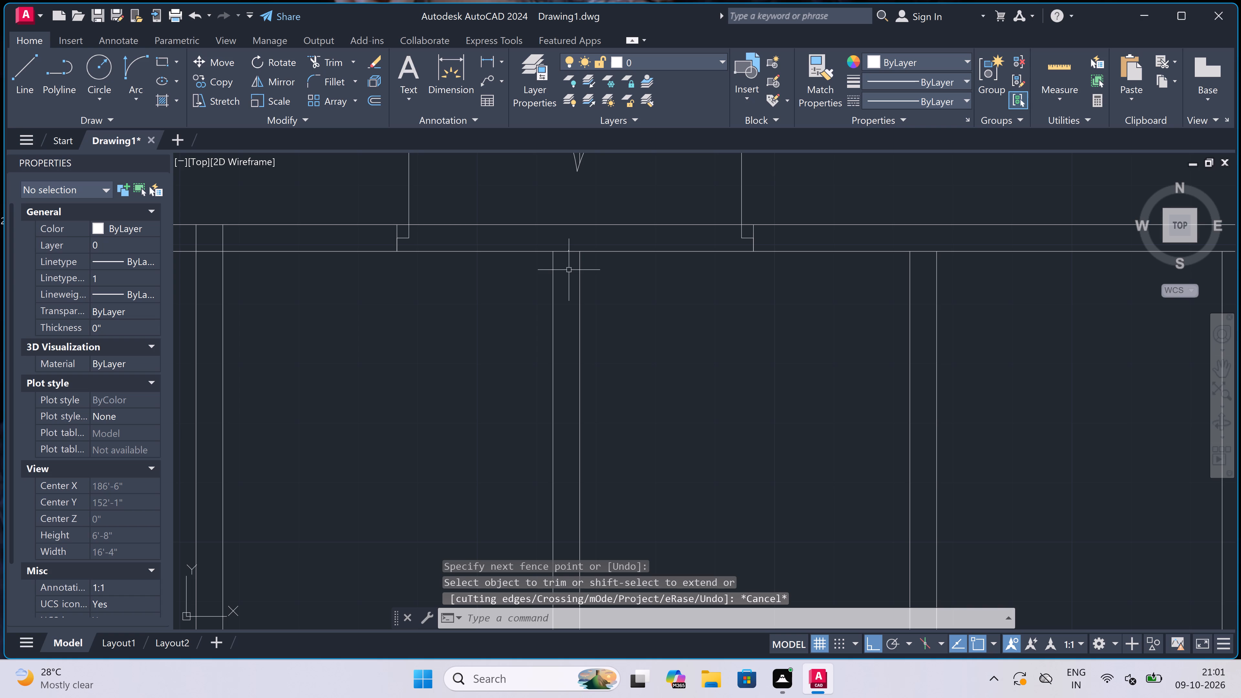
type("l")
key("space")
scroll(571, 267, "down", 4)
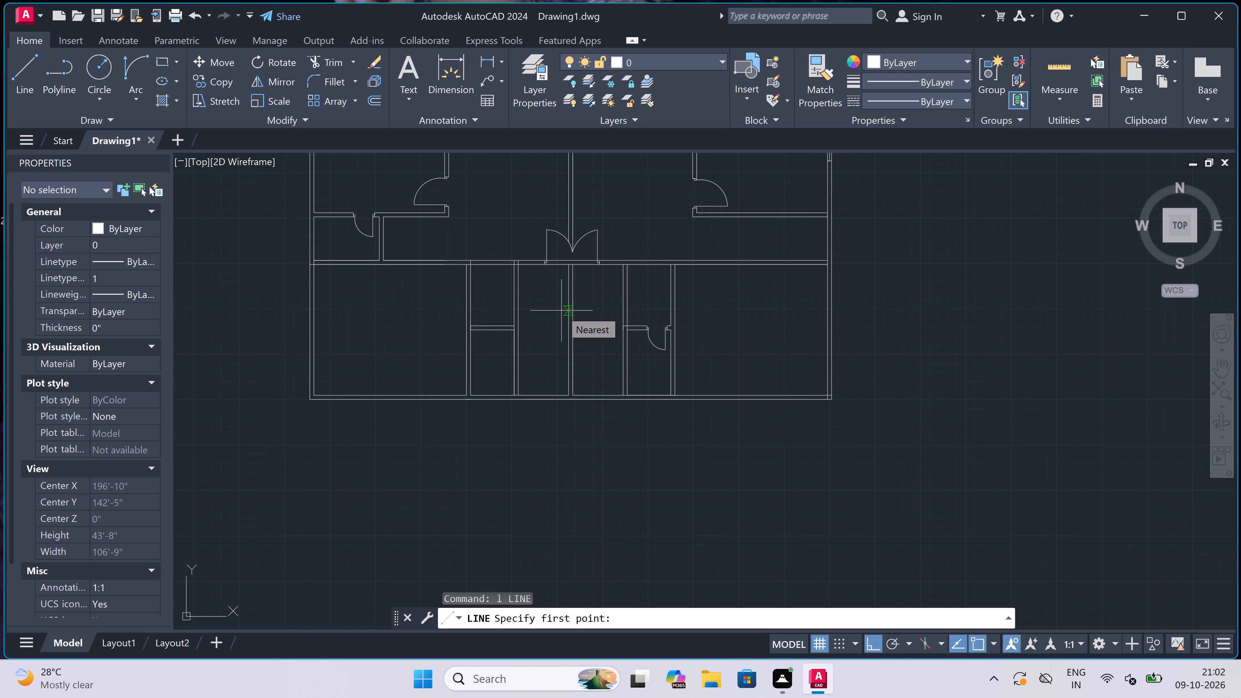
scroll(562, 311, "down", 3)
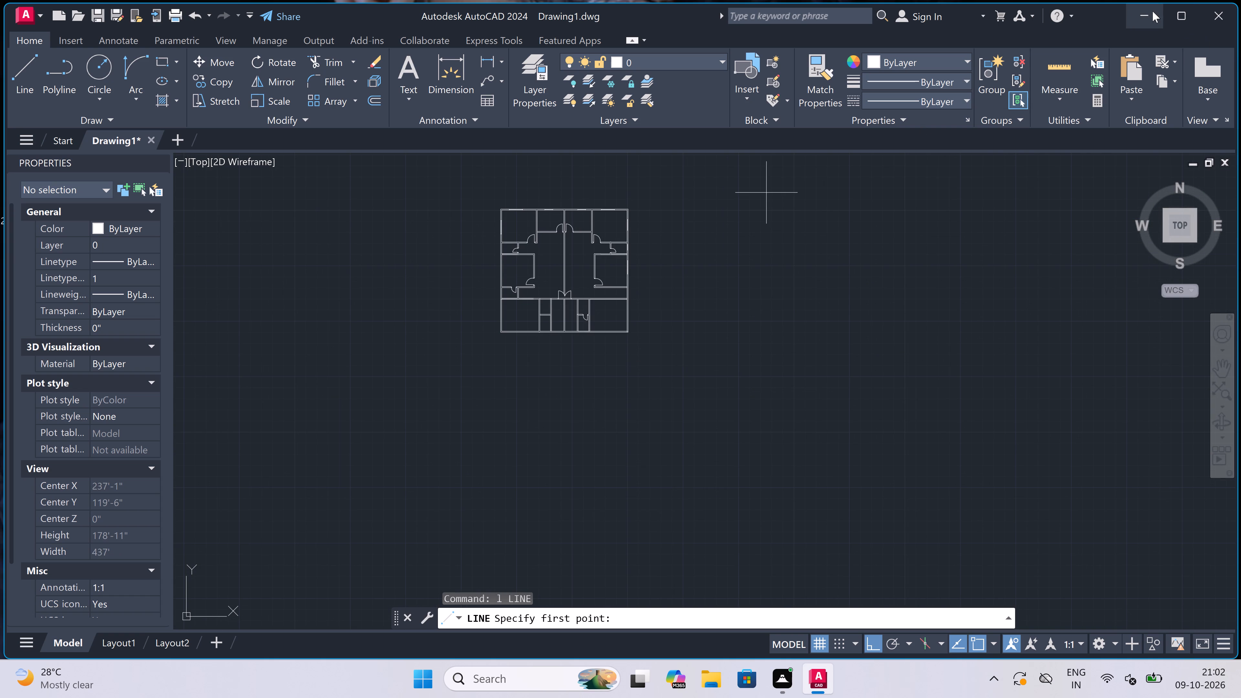
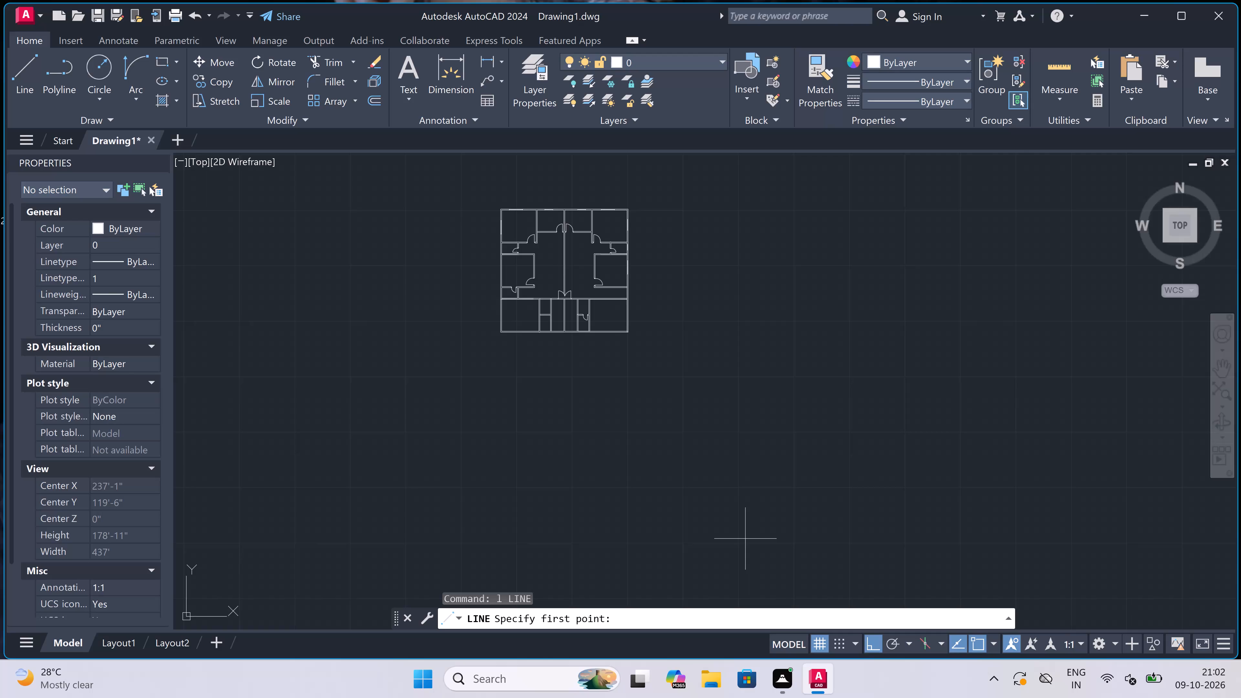
Draw the outer outline of a projection extending 4' south of the exterior wall, between the outer faces of the two inner partition walls.
scroll(684, 396, "down", 1)
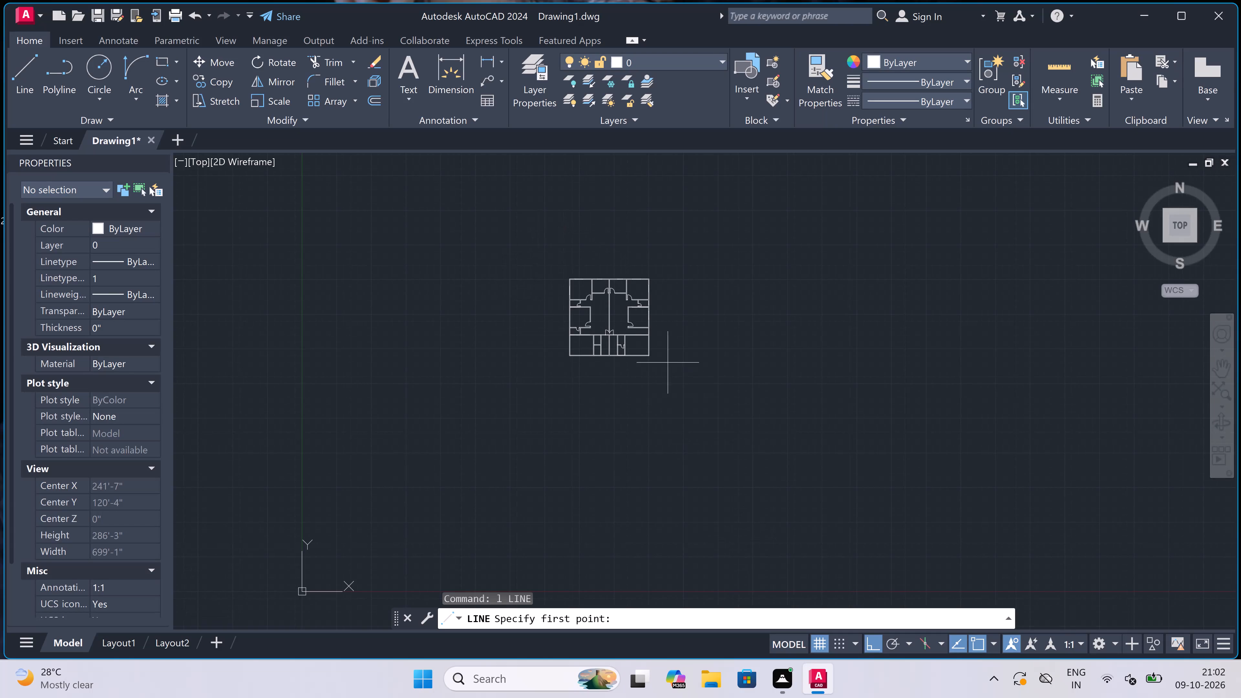
scroll(613, 298, "up", 3)
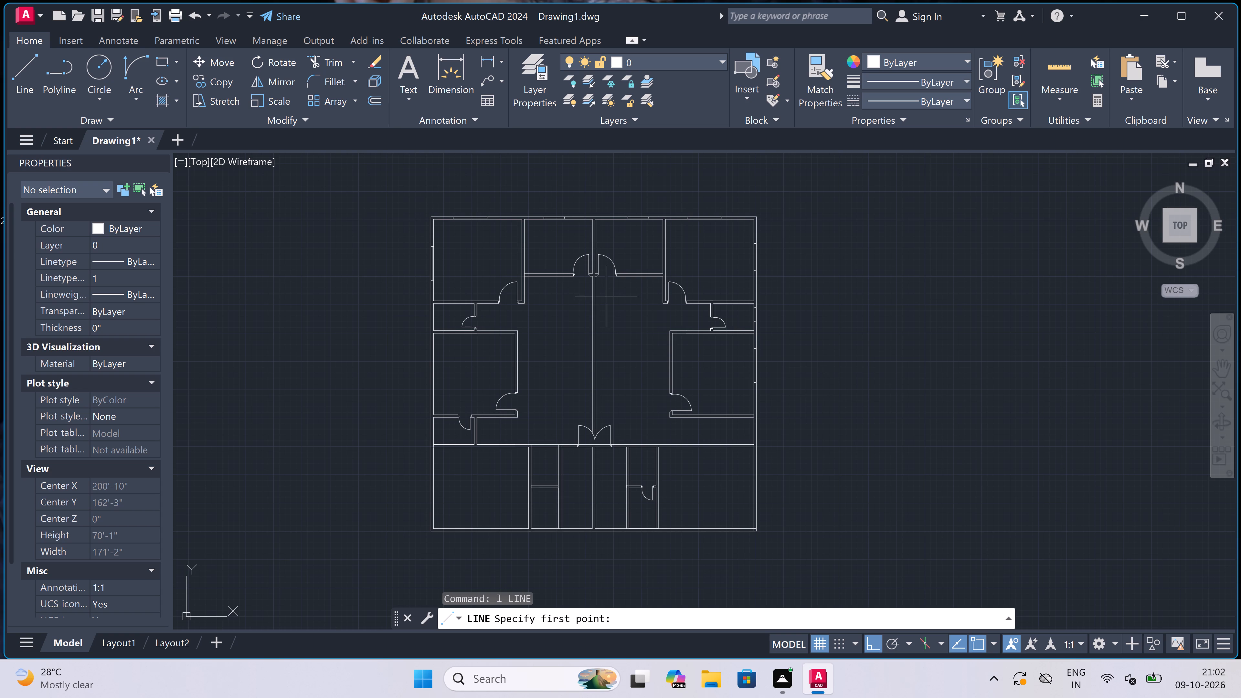
scroll(606, 443, "up", 1)
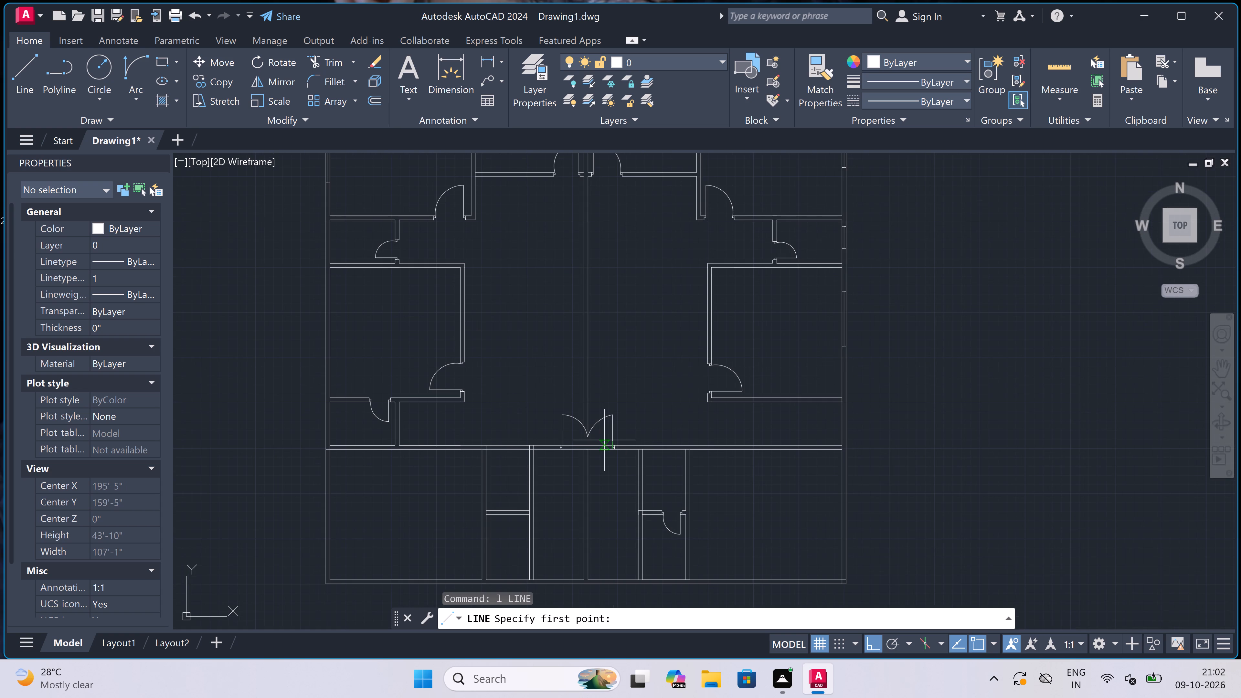
scroll(588, 558, "up", 2)
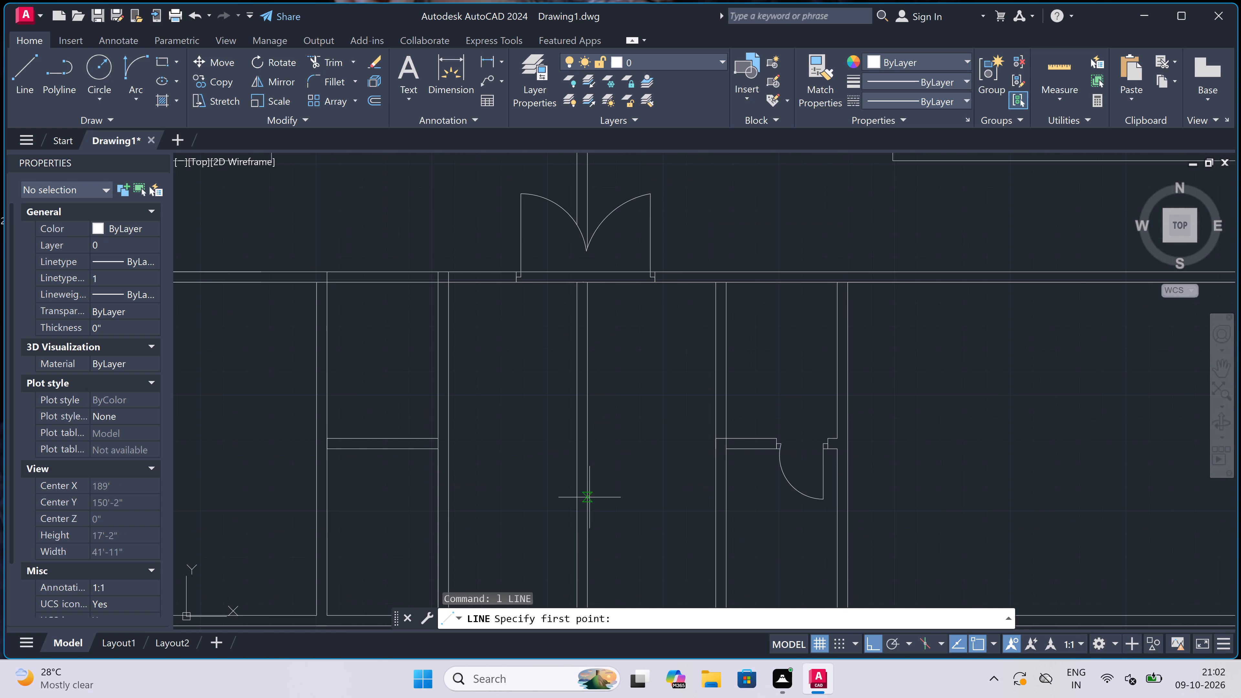
scroll(583, 472, "down", 2)
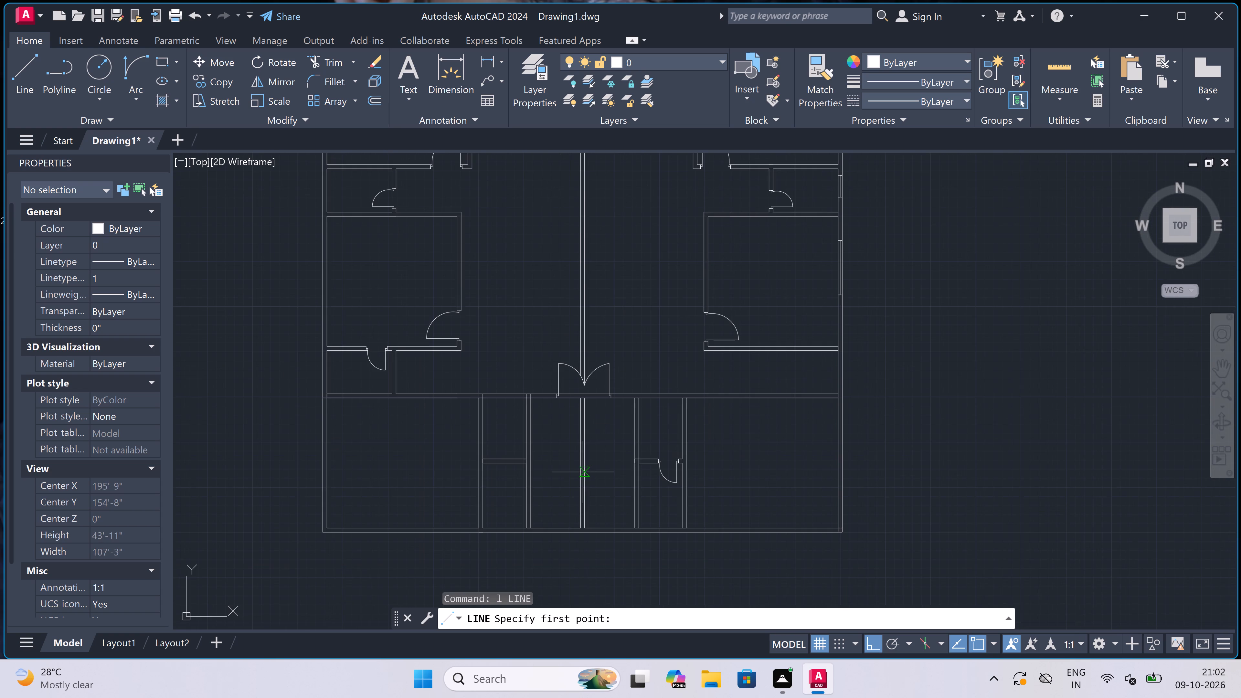
scroll(583, 472, "down", 1)
scroll(565, 540, "up", 1)
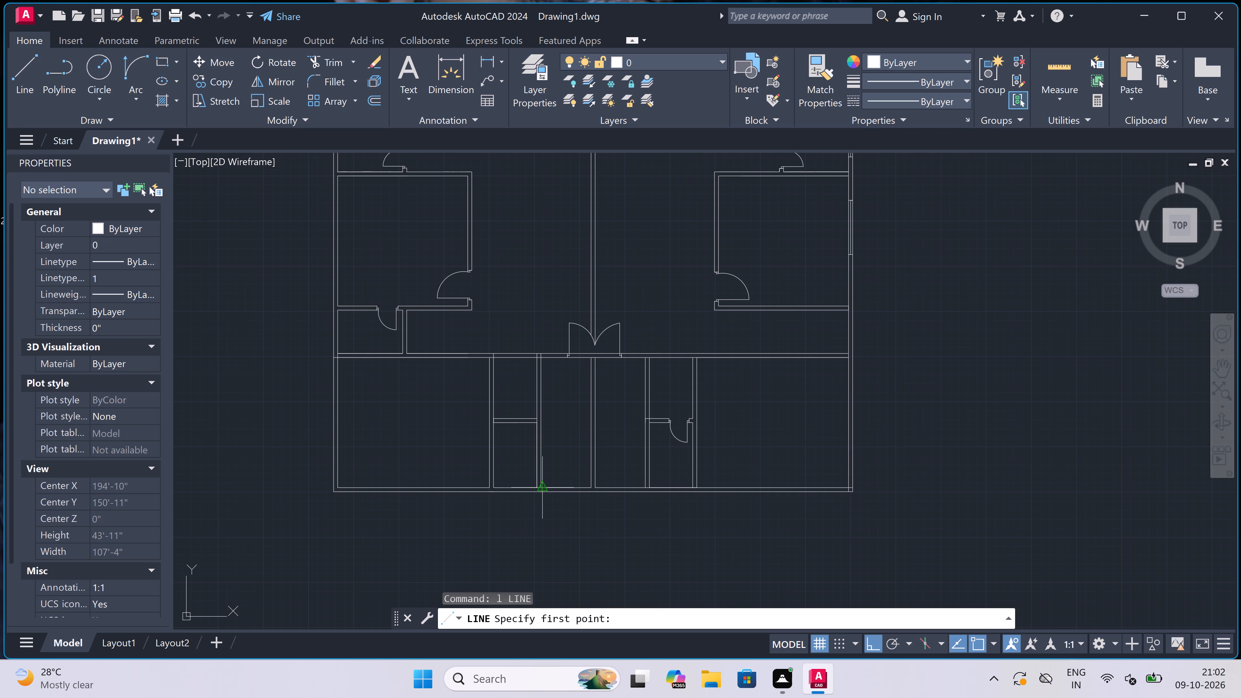
scroll(541, 487, "up", 2)
left_click(529, 485)
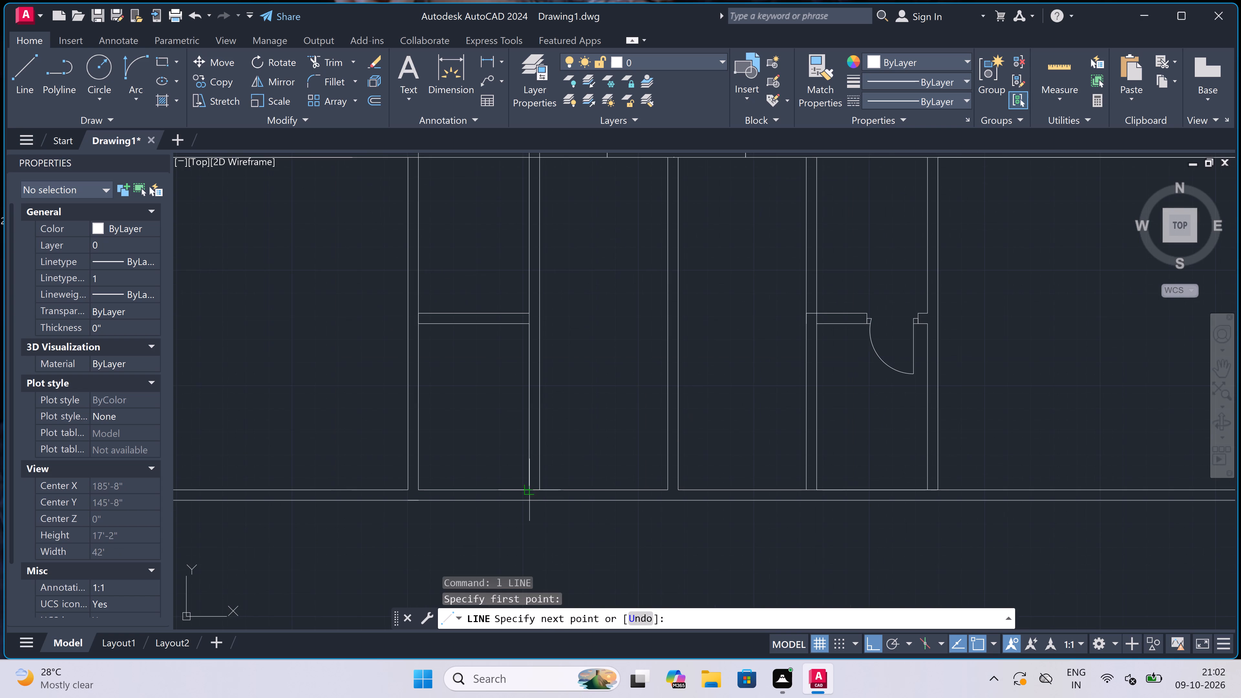
scroll(532, 493, "up", 3)
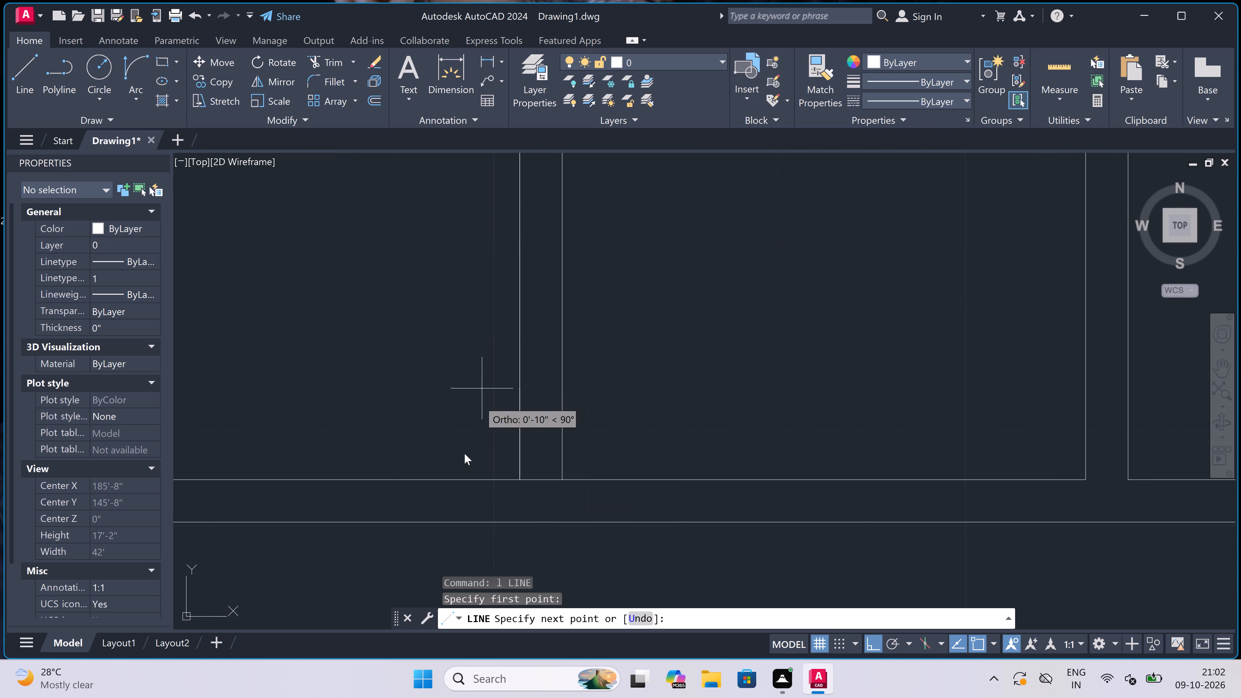
left_click(519, 522)
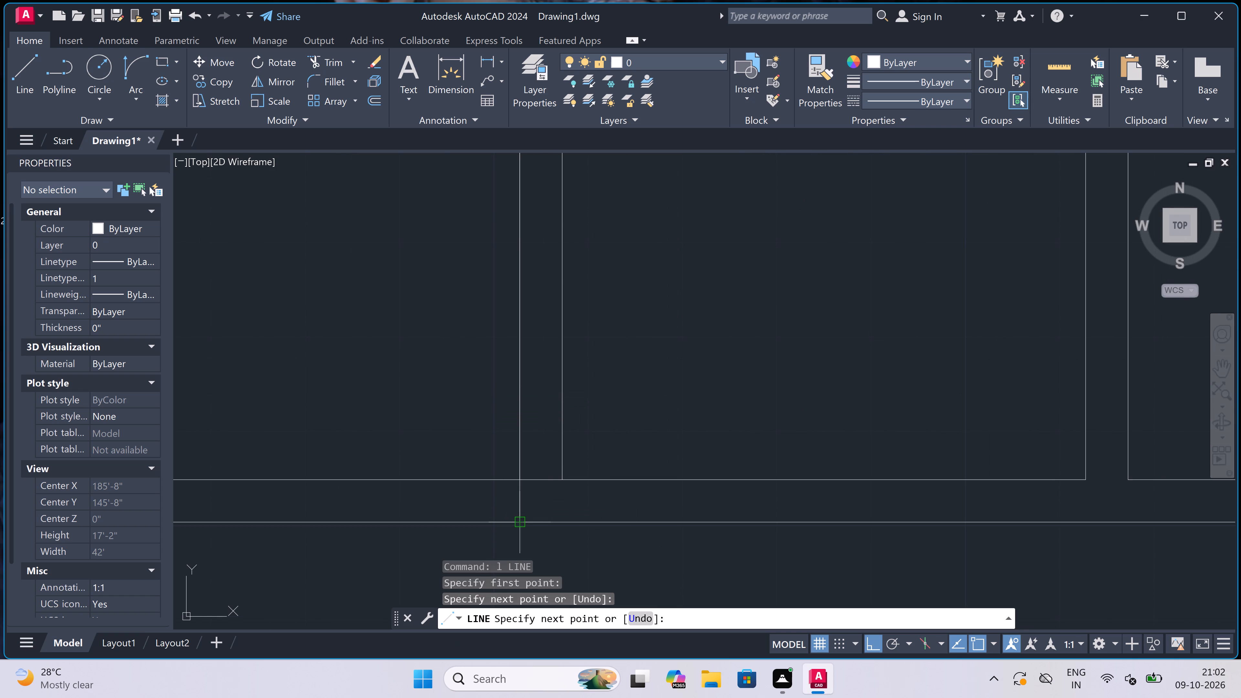
scroll(519, 521, "down", 5)
scroll(520, 570, "up", 2)
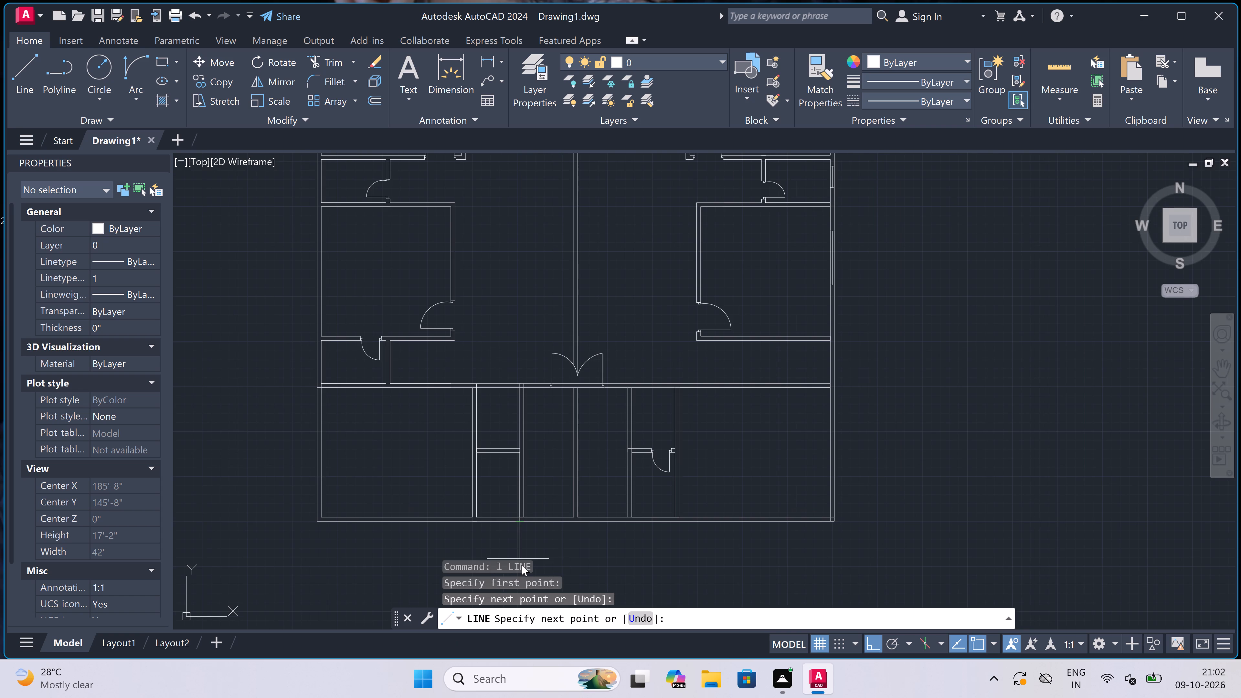
type("4'")
key("space")
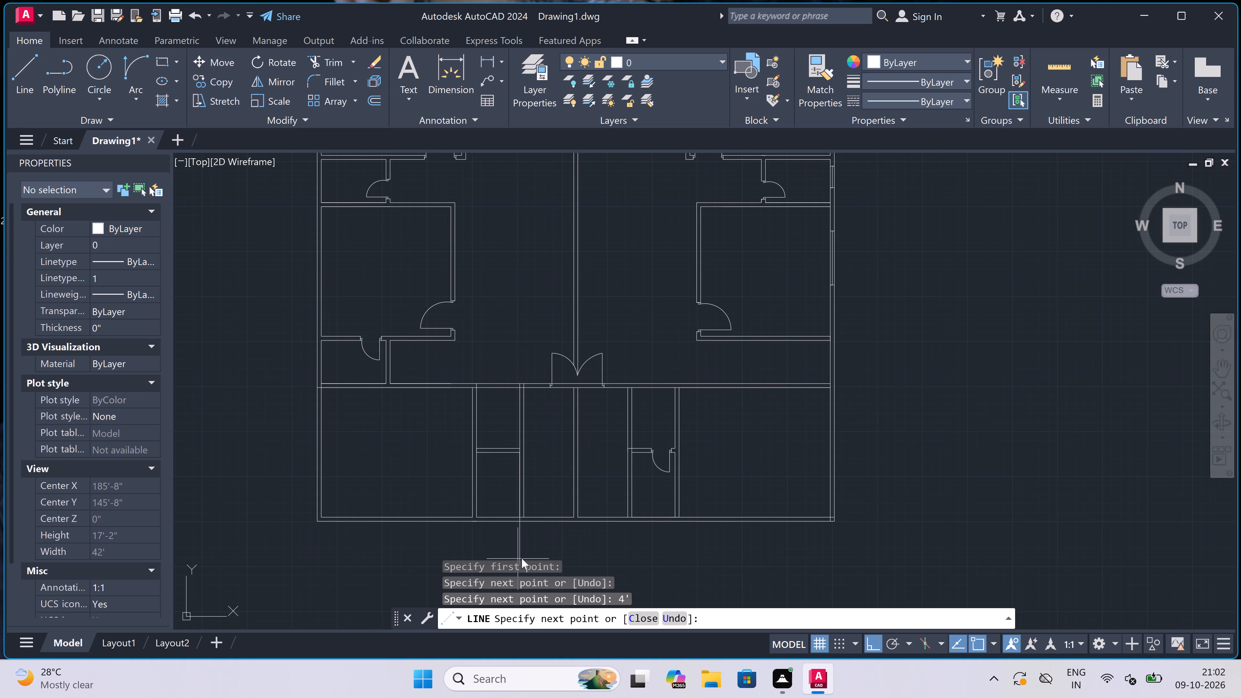
scroll(531, 502, "down", 3)
scroll(546, 517, "up", 3)
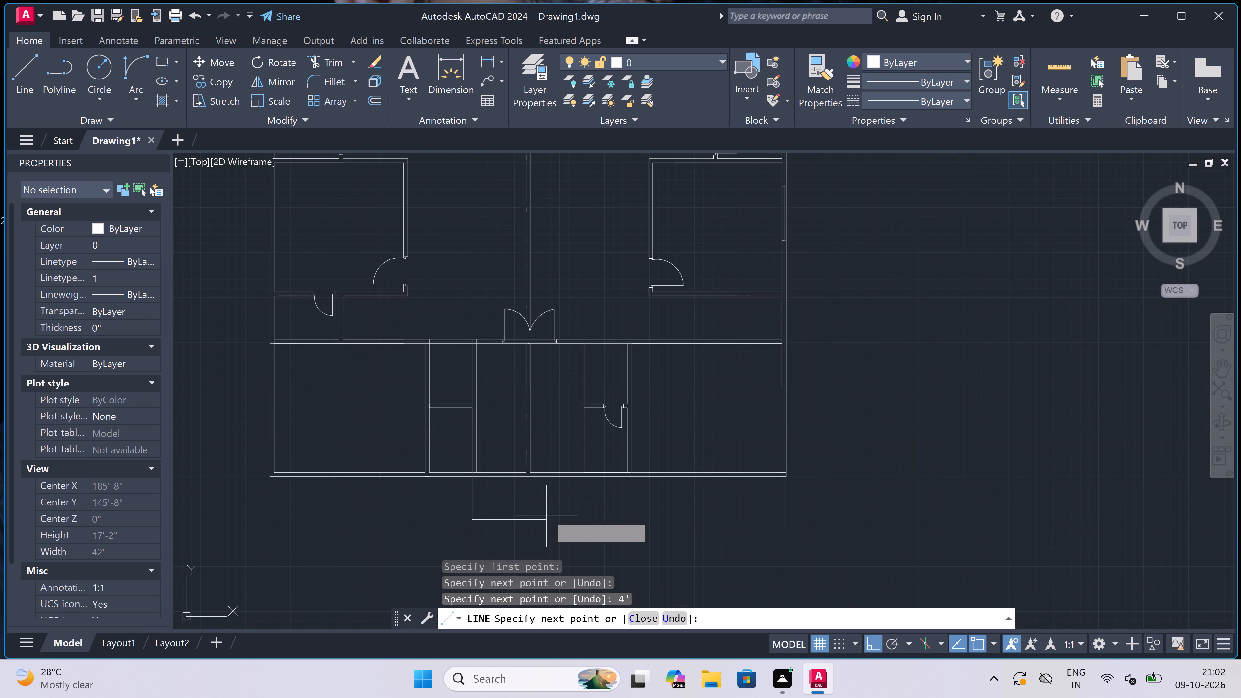
scroll(587, 519, "up", 1)
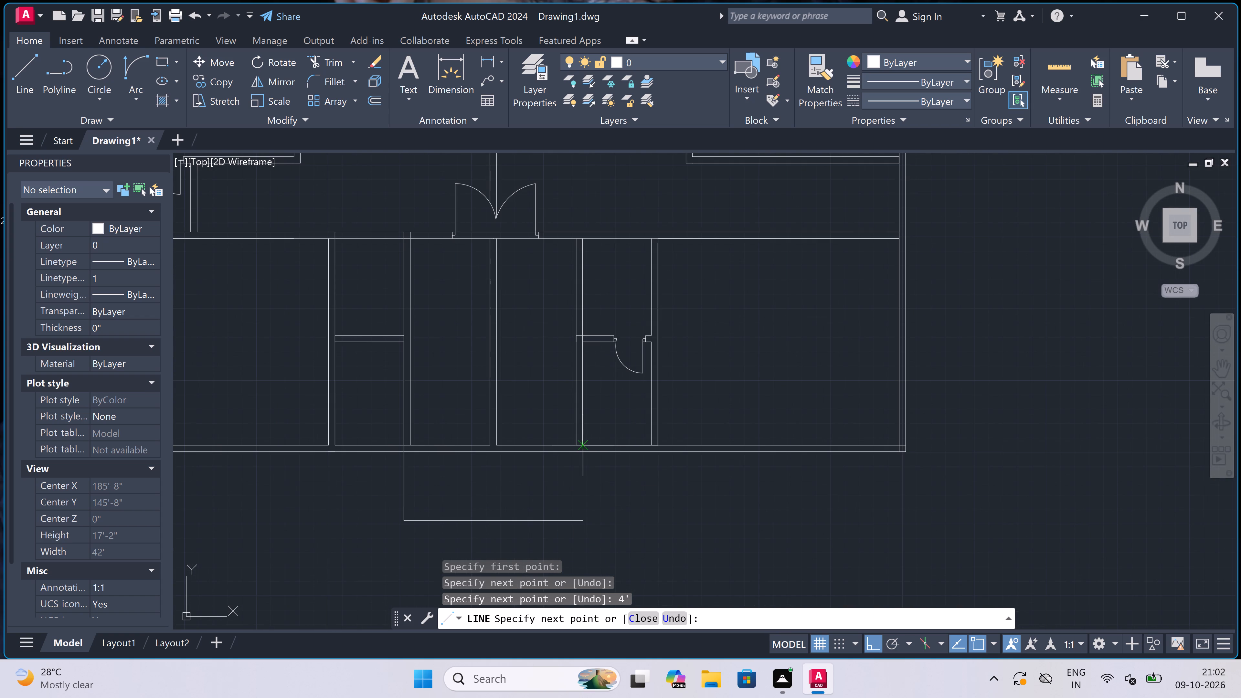
left_click(585, 520)
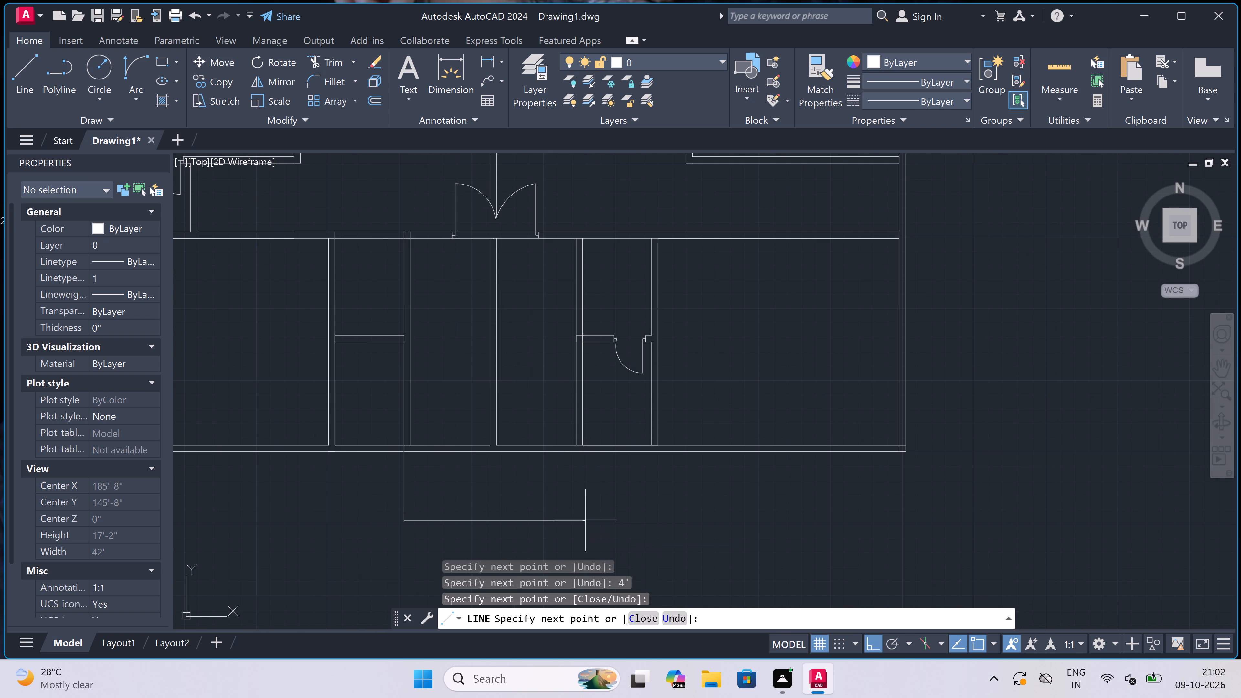
left_click(587, 441)
key("Escape")
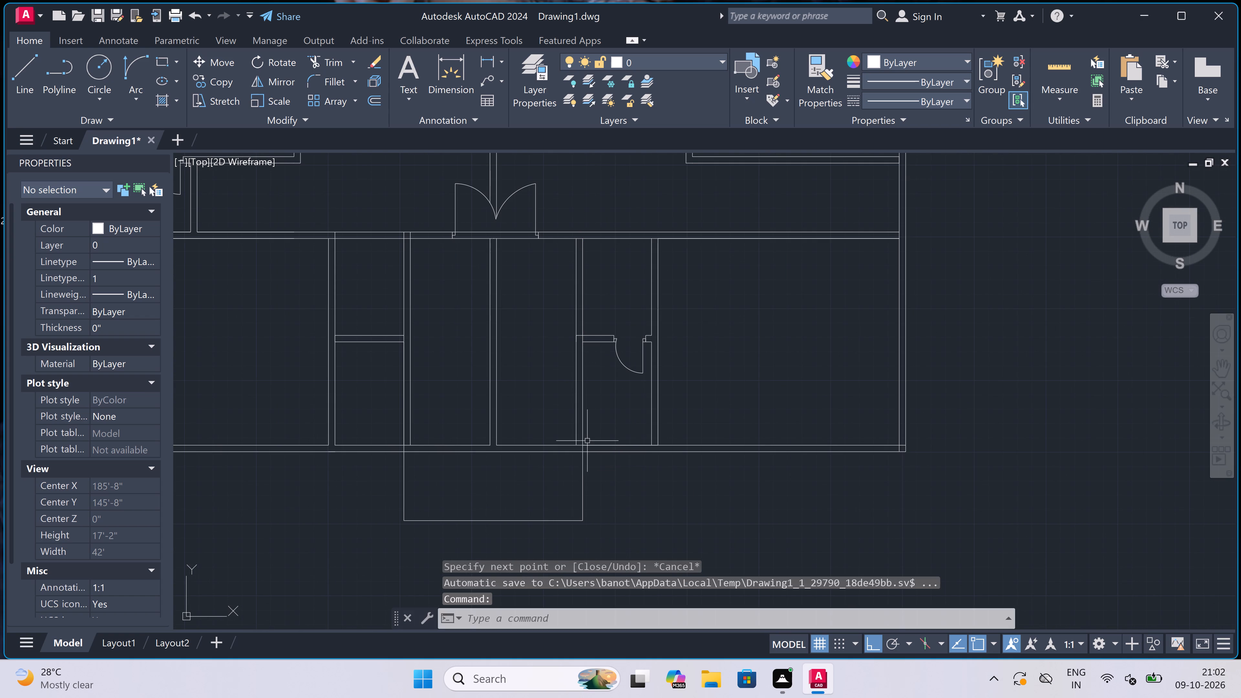
Draw the projection's east inner wall face down to its south outline, ending with a 4" segment back north.
key("space")
scroll(588, 441, "up", 1)
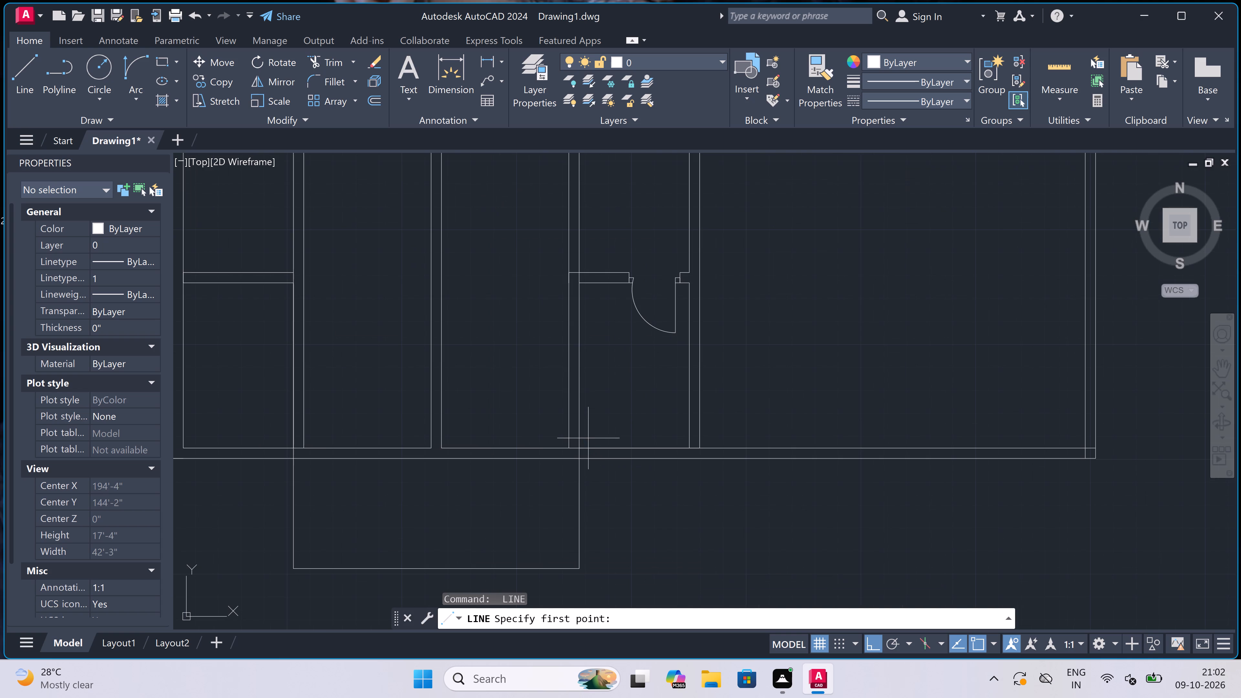
left_click(574, 444)
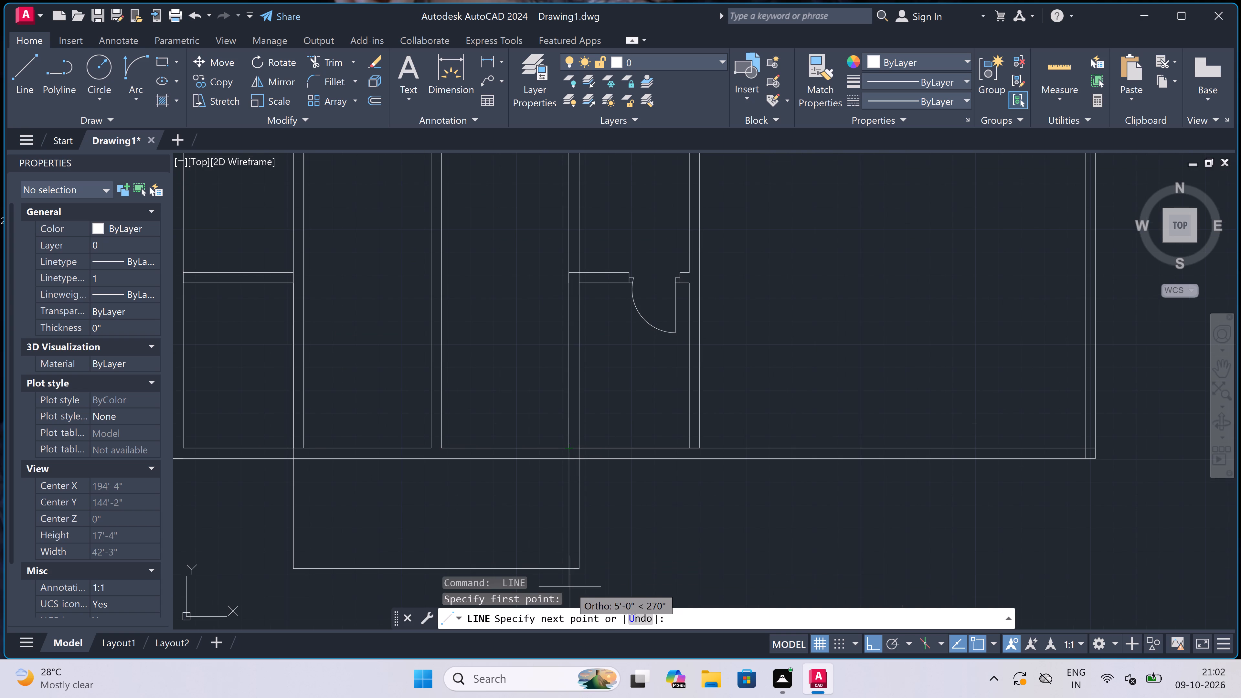
left_click(570, 573)
key("4")
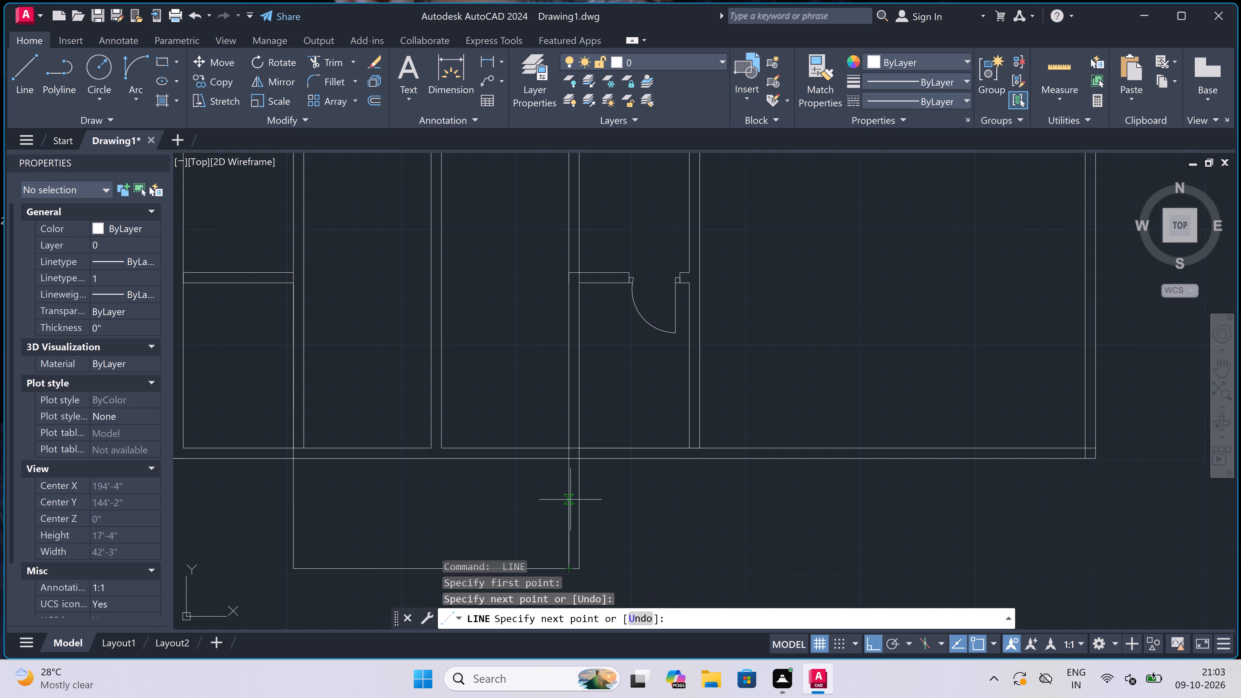
key("period")
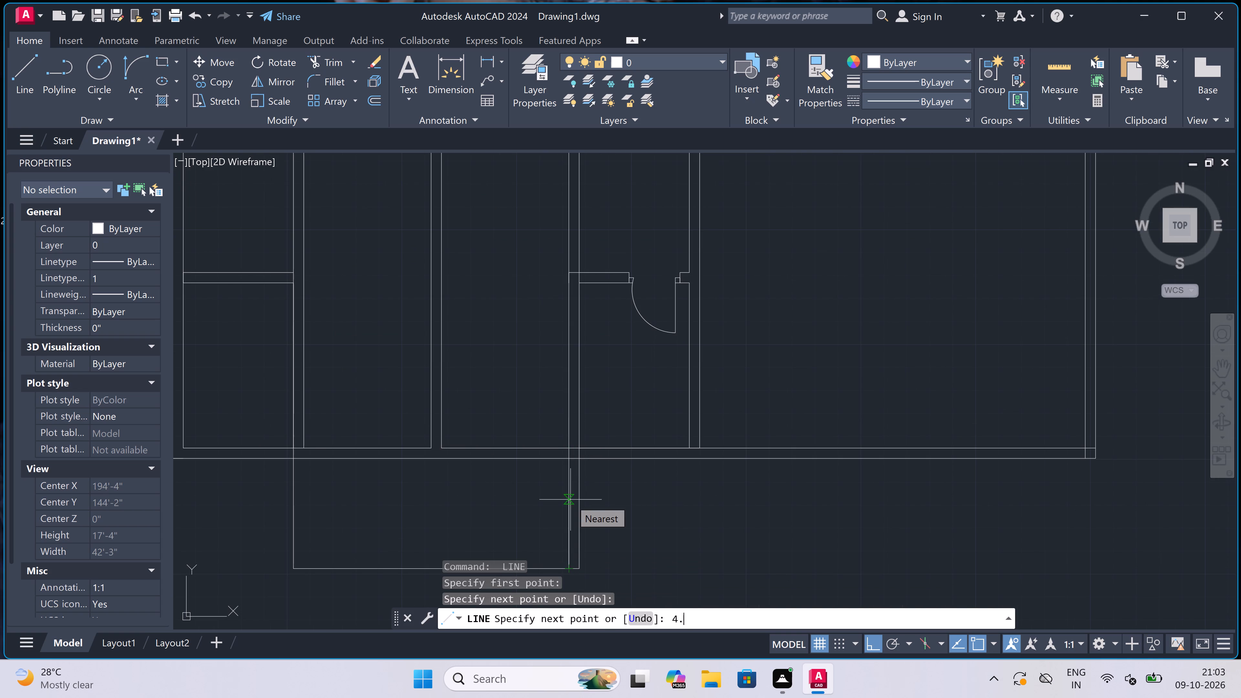
type("\"")
key("space")
key("Escape")
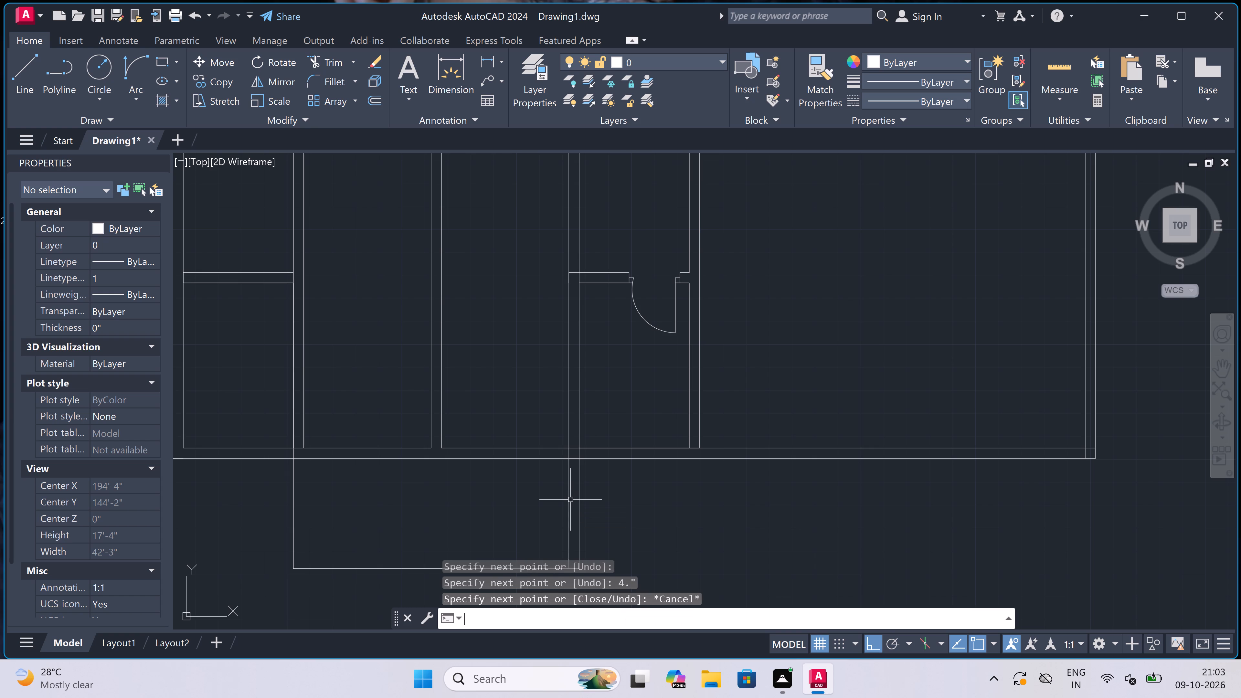
Draw the projection's west inner wall face, then its south inner face 4.5" inside the outline across to the east inner face.
scroll(570, 500, "down", 1)
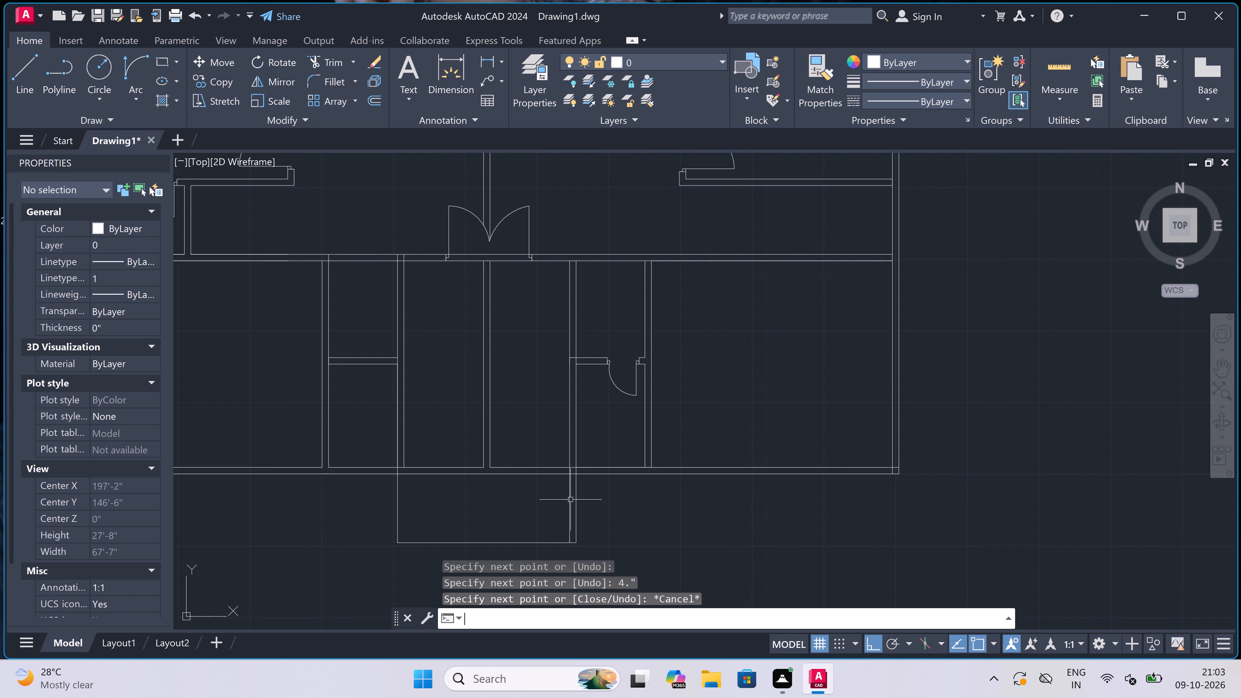
type("l")
key("space")
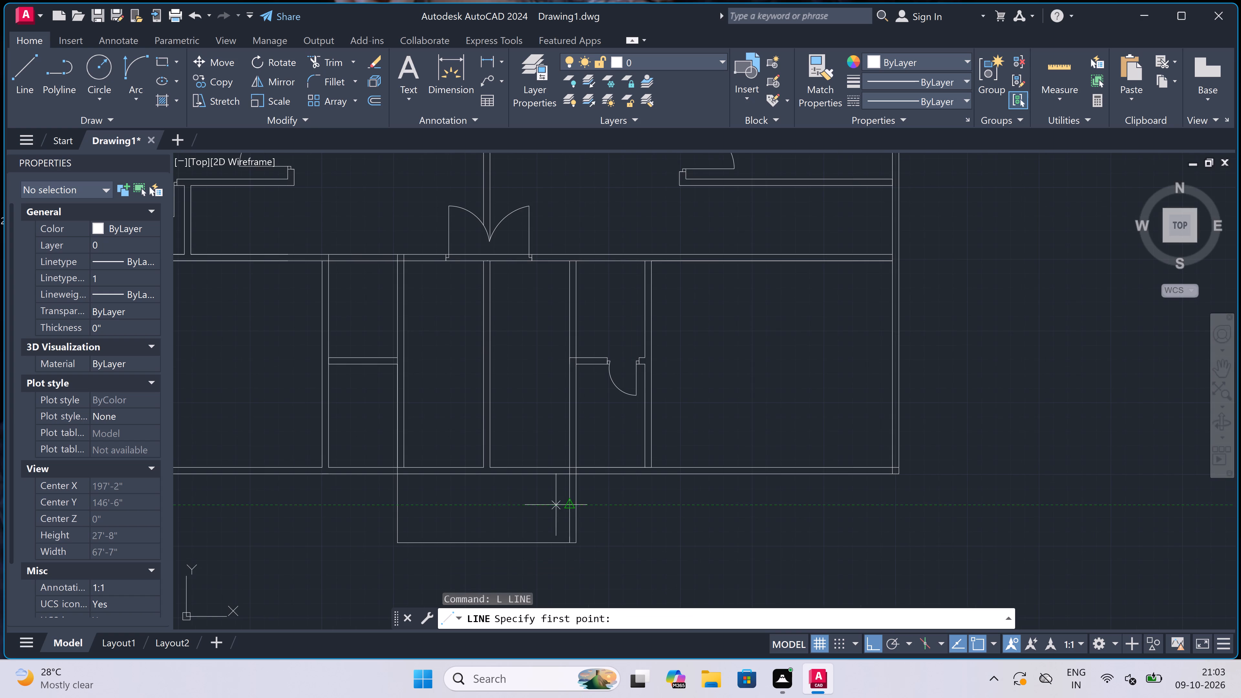
left_click(402, 465)
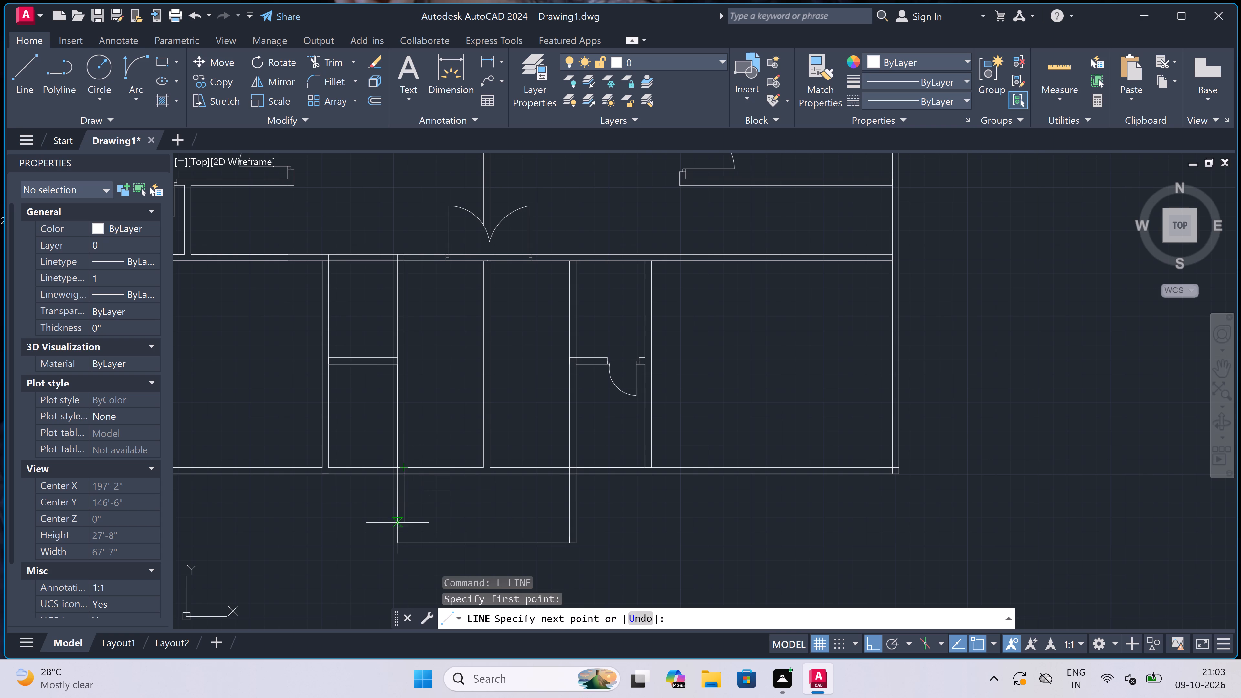
scroll(403, 539, "up", 1)
left_click(406, 543)
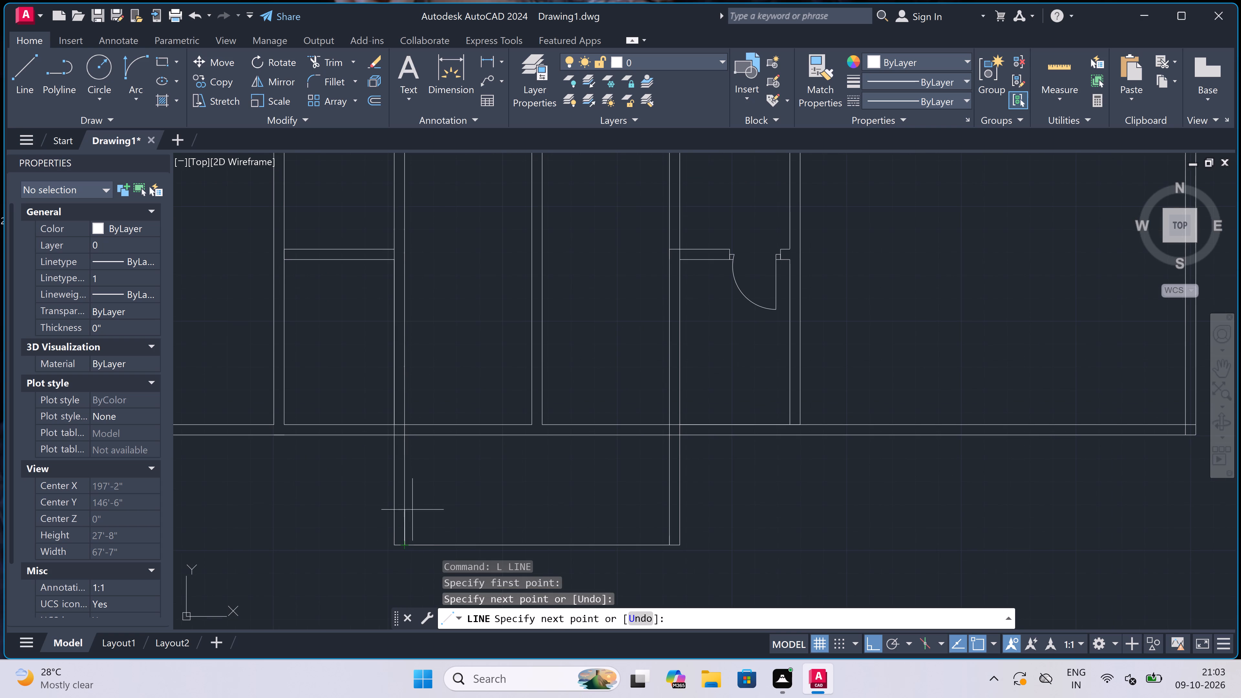
type("4.6")
key("BackSpace")
key("5")
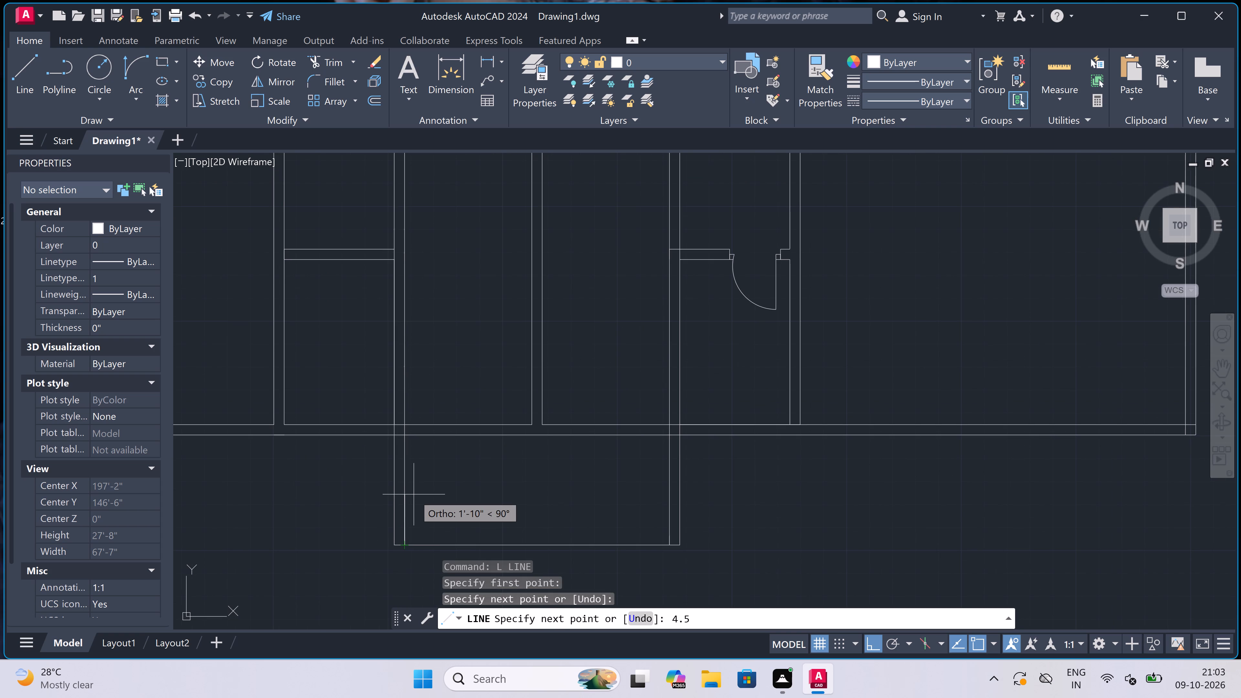
type("\"")
key("space")
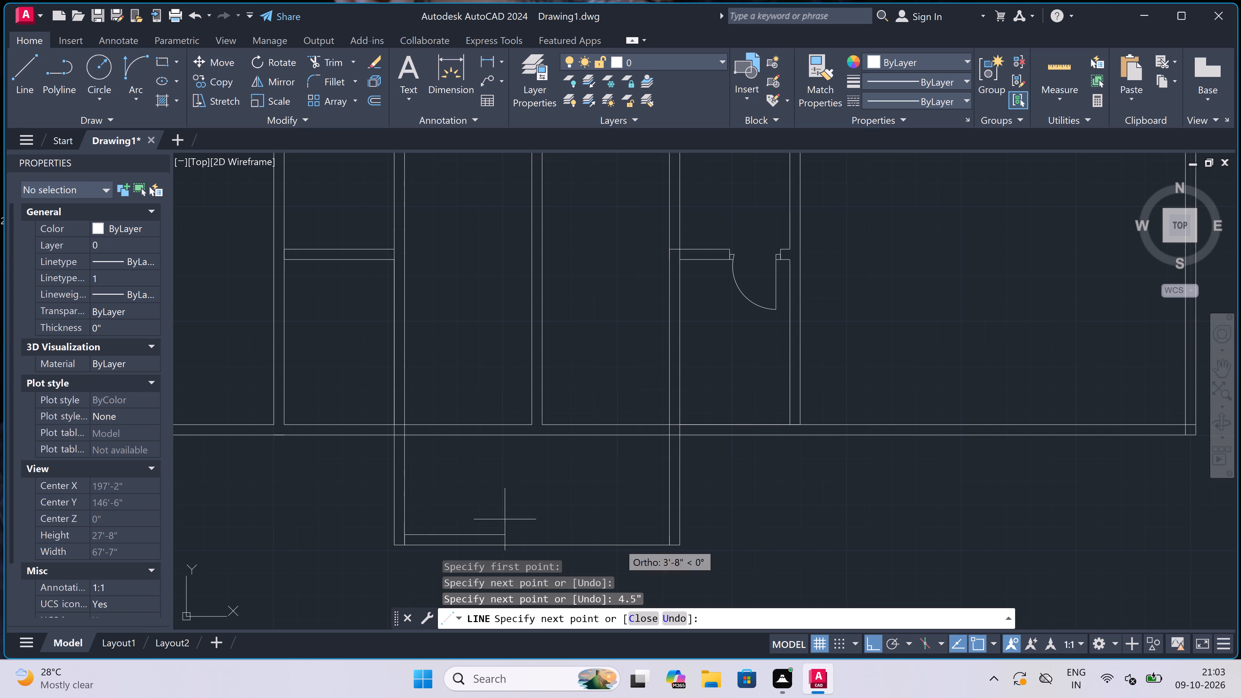
scroll(669, 535, "up", 2)
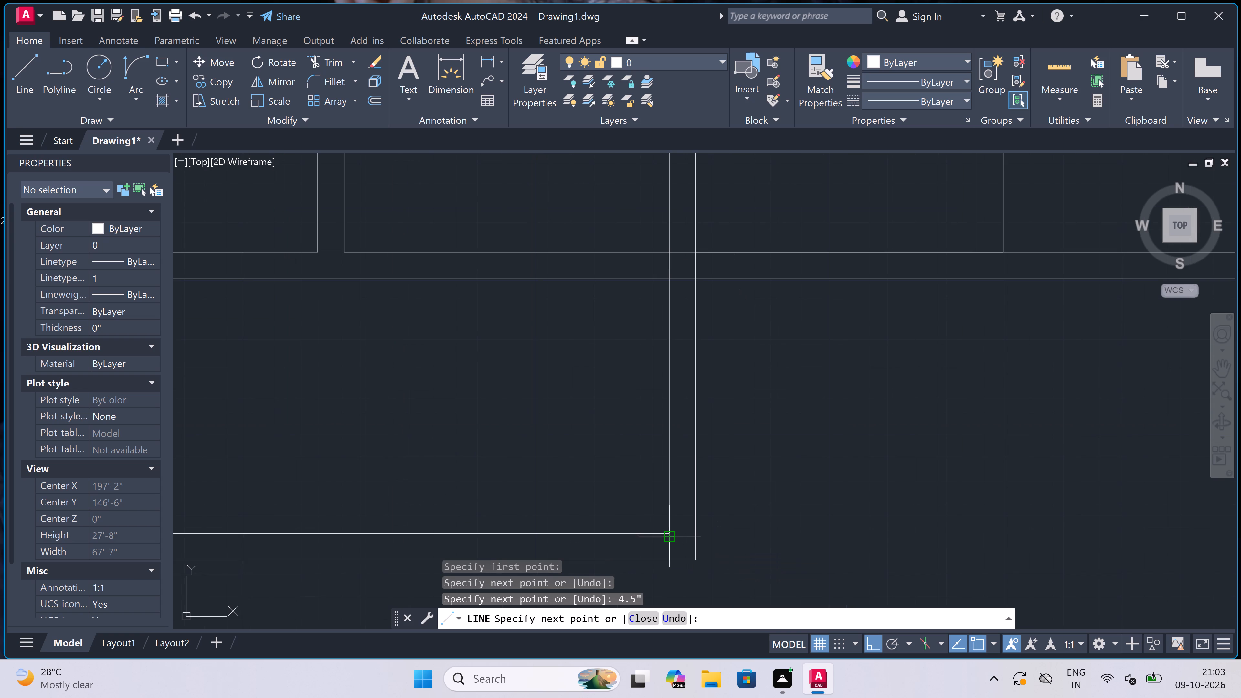
left_click(670, 535)
key("Escape")
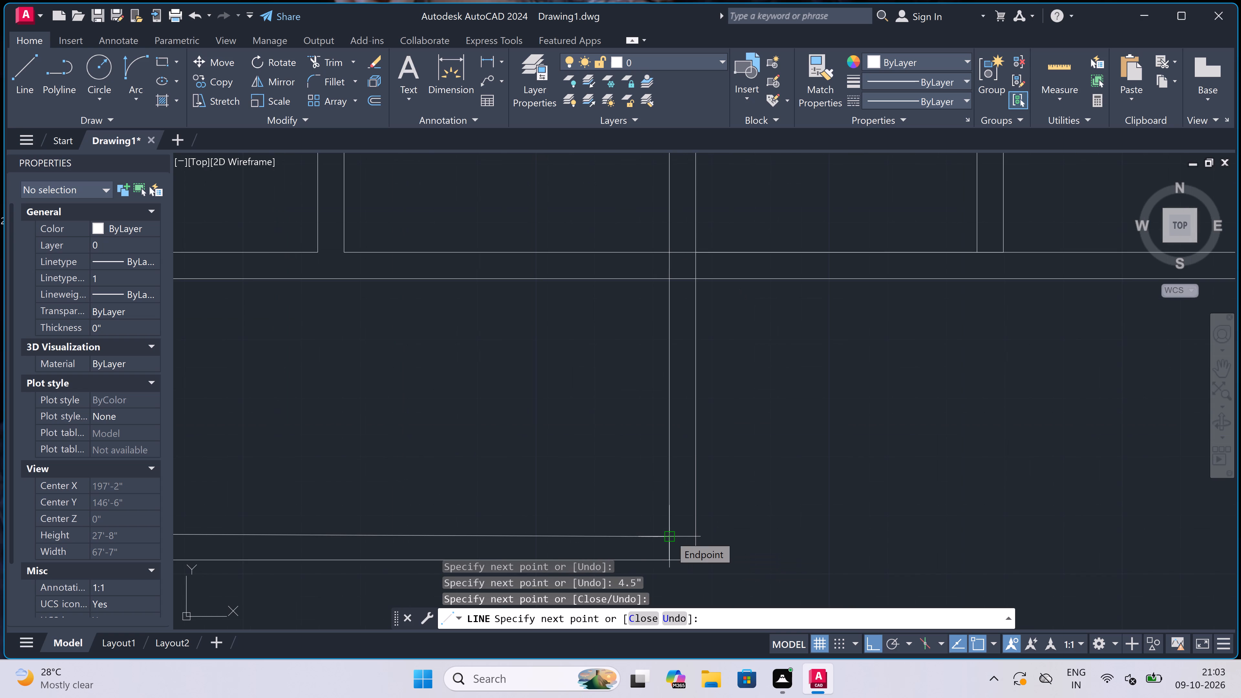
Trim the east inner wall face's leftover tail within the projection's south wall thickness.
type("tr")
key("space")
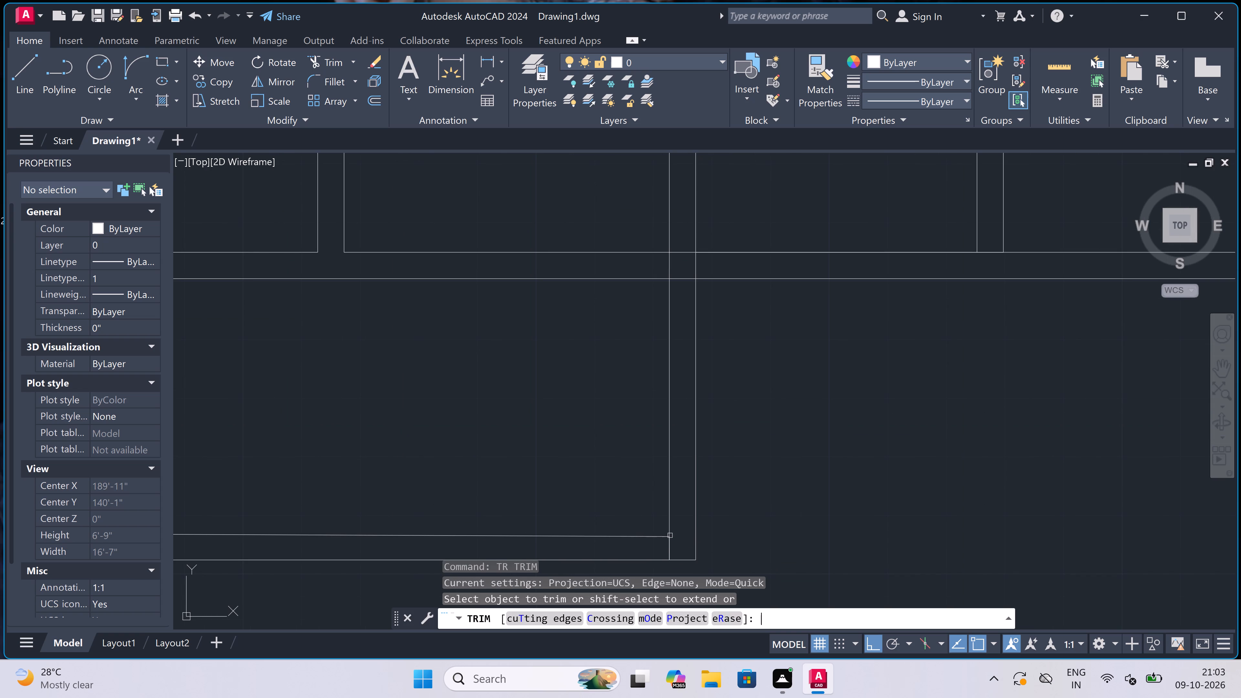
scroll(670, 546, "up", 2)
left_click(671, 546)
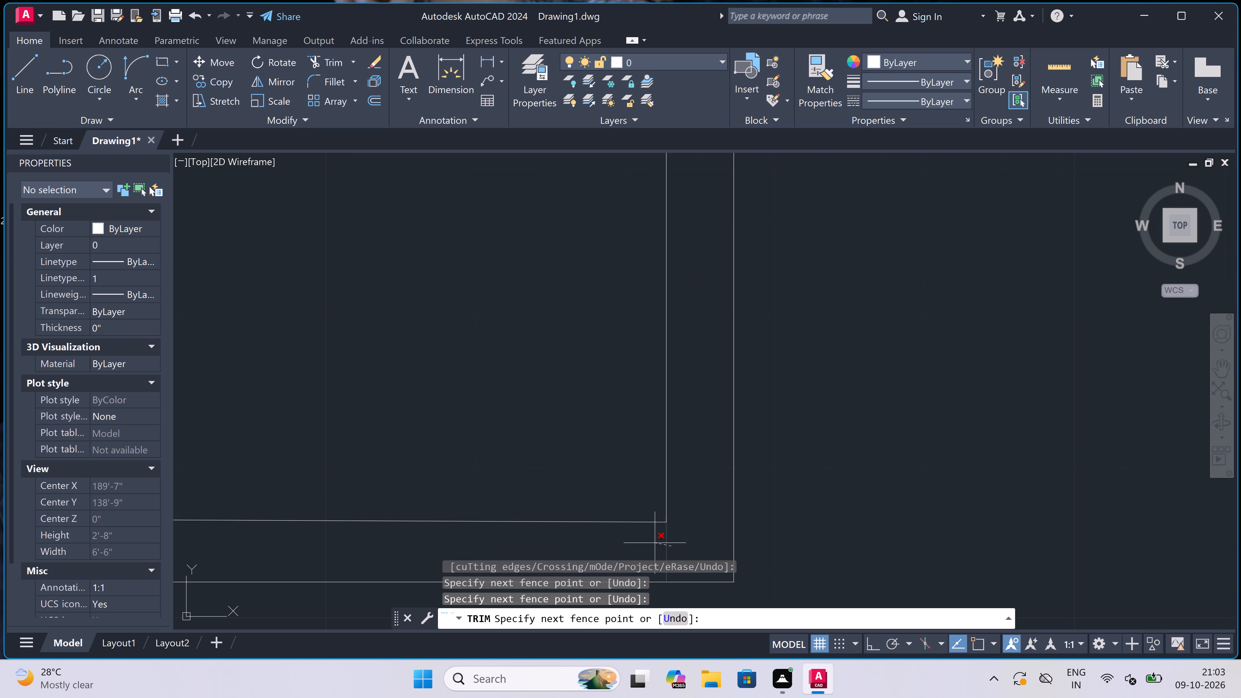
left_click(655, 543)
scroll(655, 541, "down", 4)
scroll(661, 421, "up", 2)
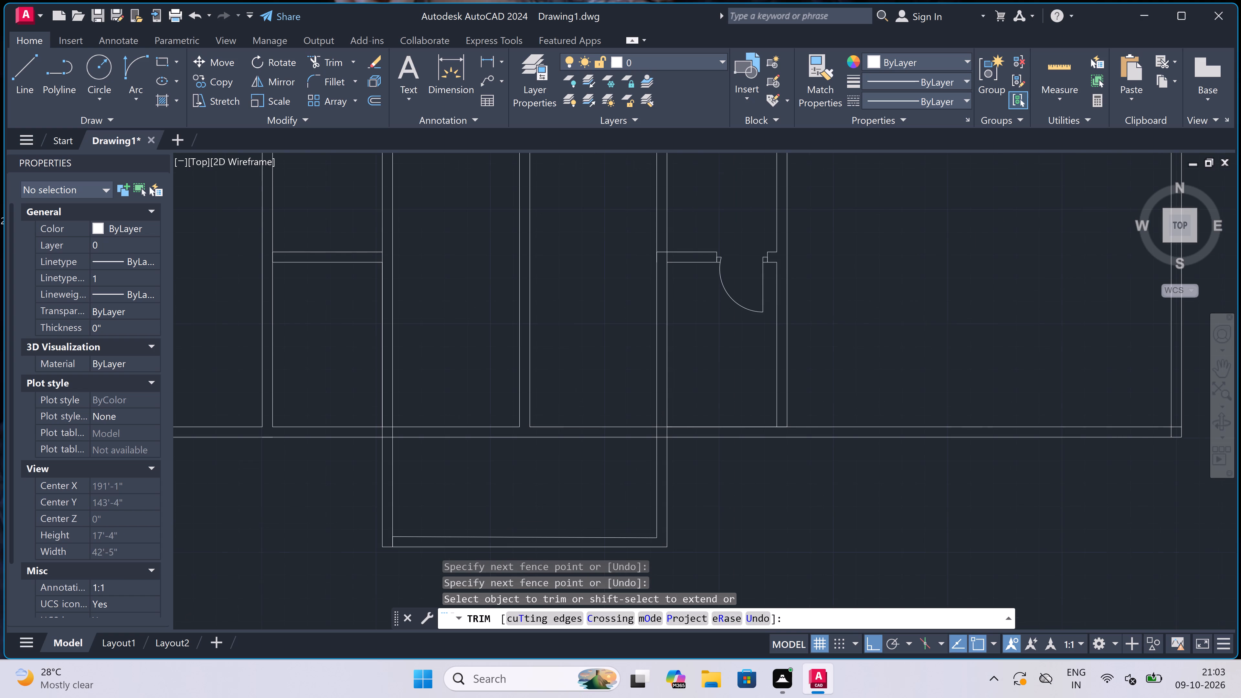
Trim the main south wall's lines crossing the projection's east wall and the outer wall line spanning the projection.
left_click(661, 420)
left_click(668, 459)
left_click(668, 467)
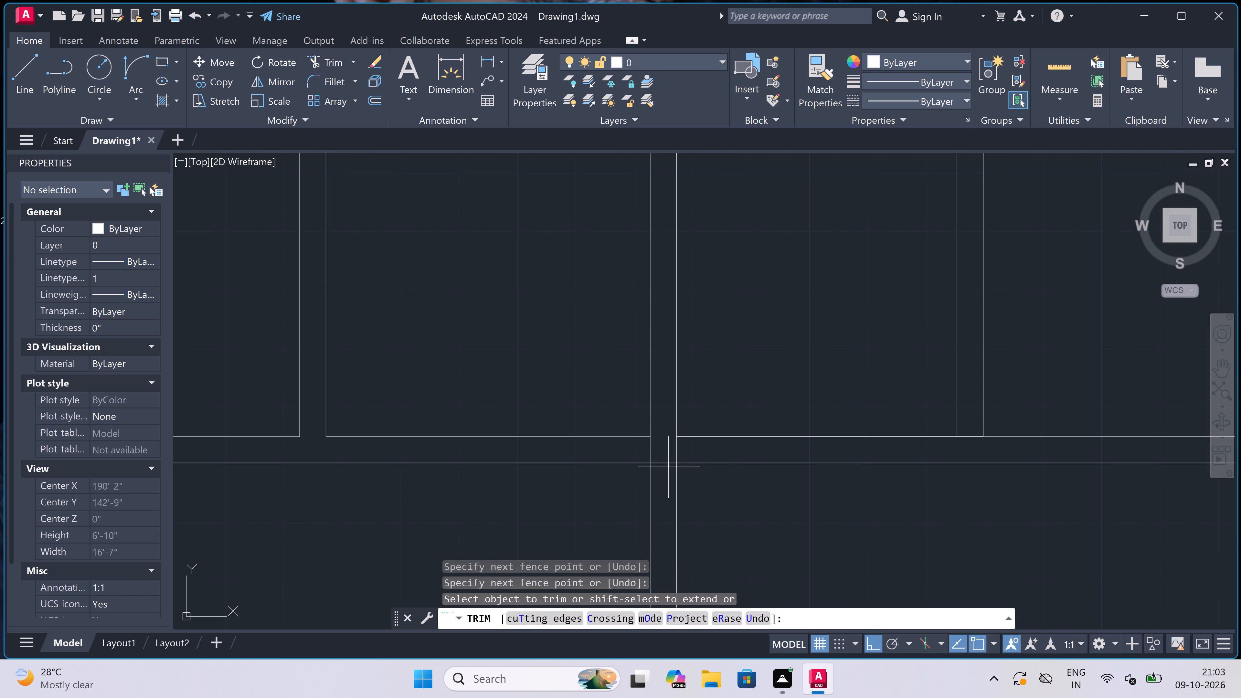
left_click(668, 418)
scroll(669, 418, "down", 2)
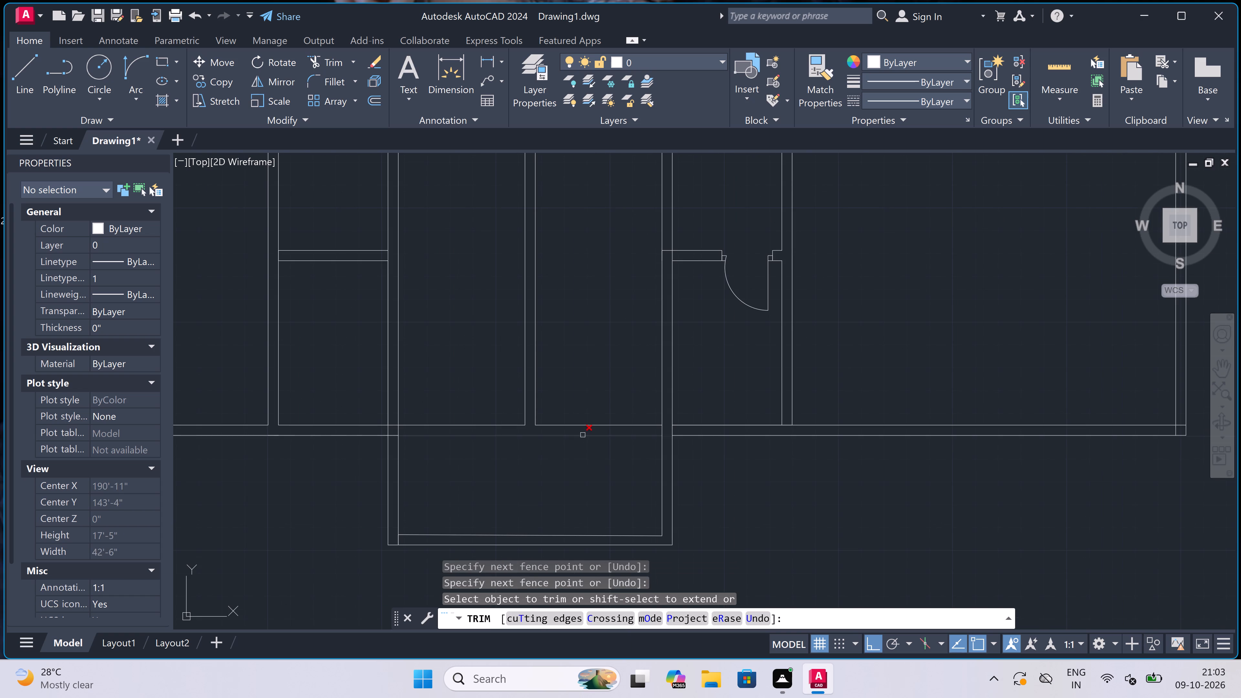
left_click(583, 434)
Trim the main south wall's lines where they cross the projection's west wall.
scroll(381, 409, "up", 2)
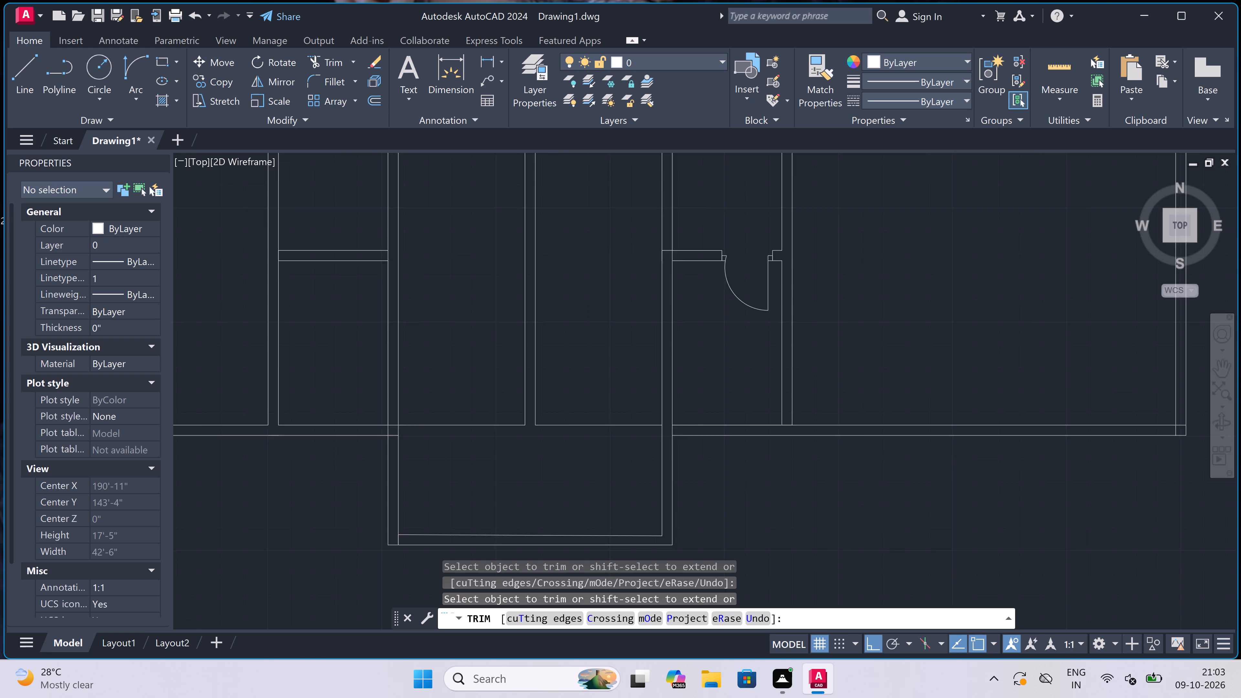
left_click(404, 434)
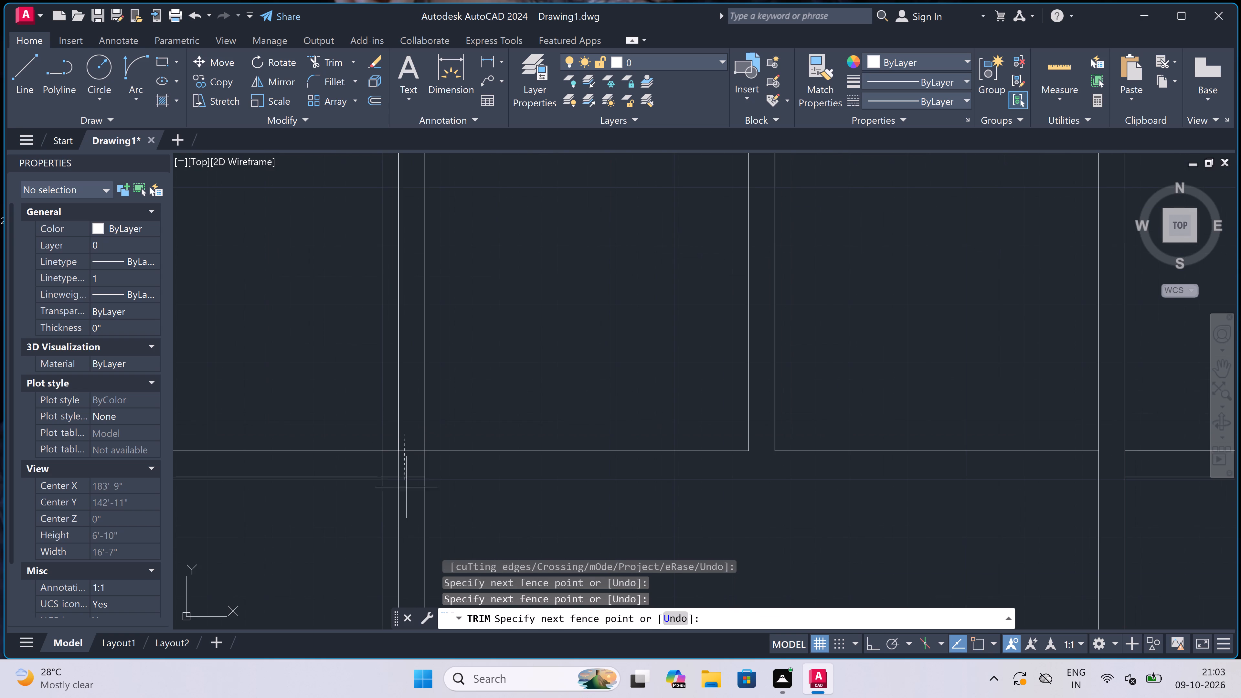
left_click(407, 516)
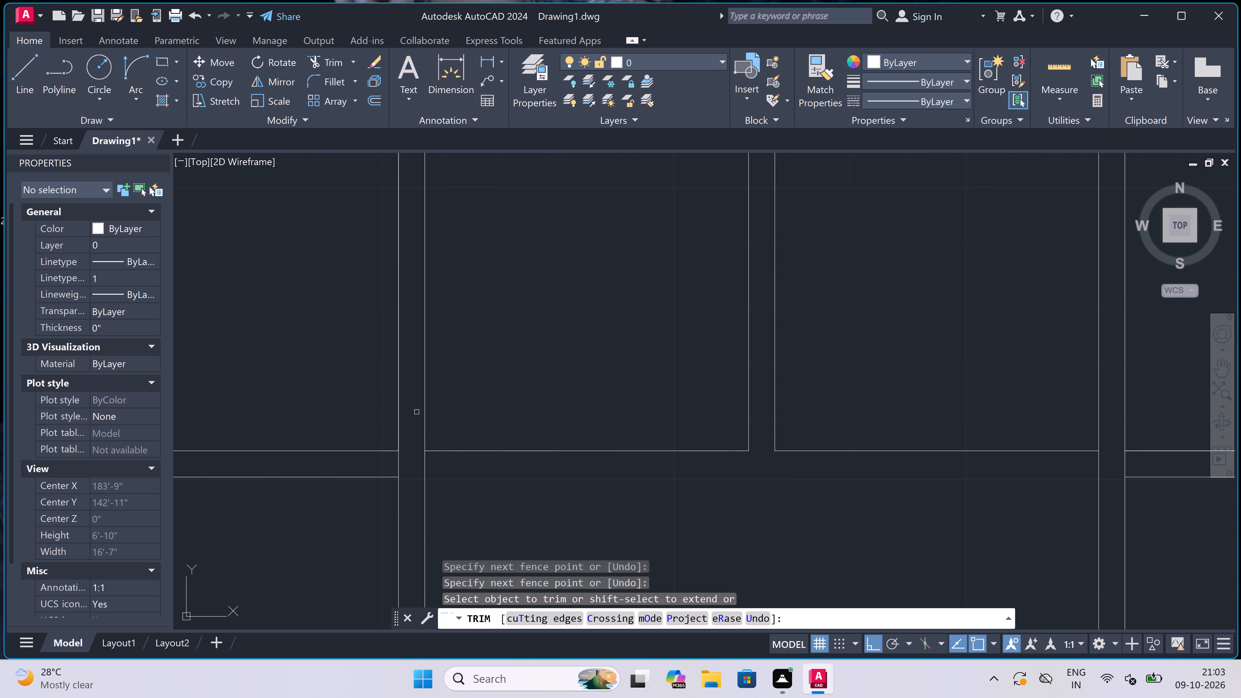
left_click(405, 462)
left_click(385, 462)
Trim the wall lines spanning the central double door's opening, leaving the doorway clear between its jambs.
scroll(425, 426, "down", 5)
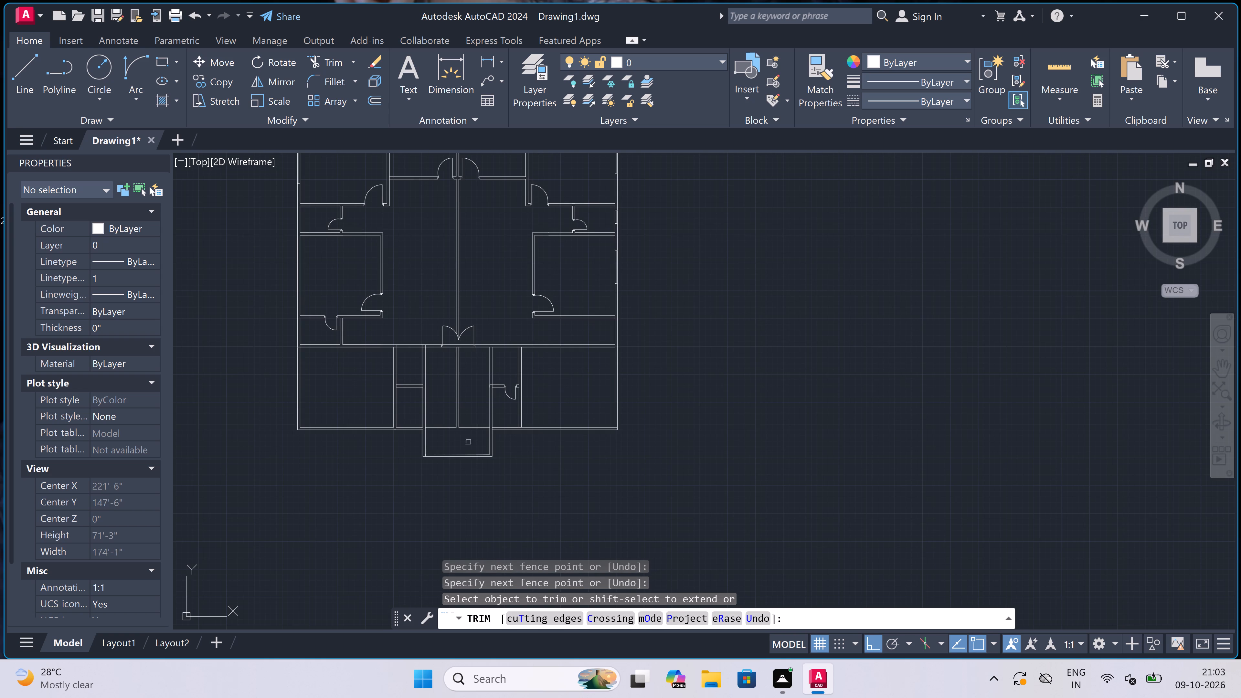
scroll(455, 343, "up", 3)
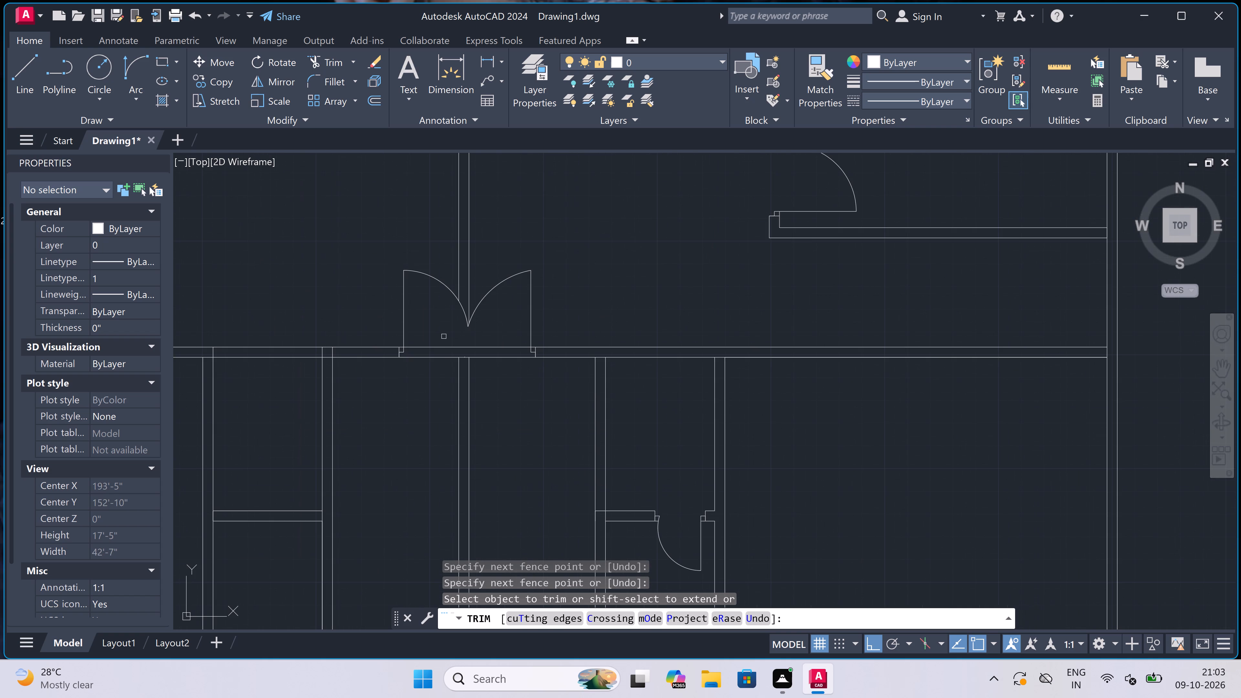
left_click(444, 336)
left_click(440, 364)
left_click(488, 359)
scroll(488, 359, "down", 2)
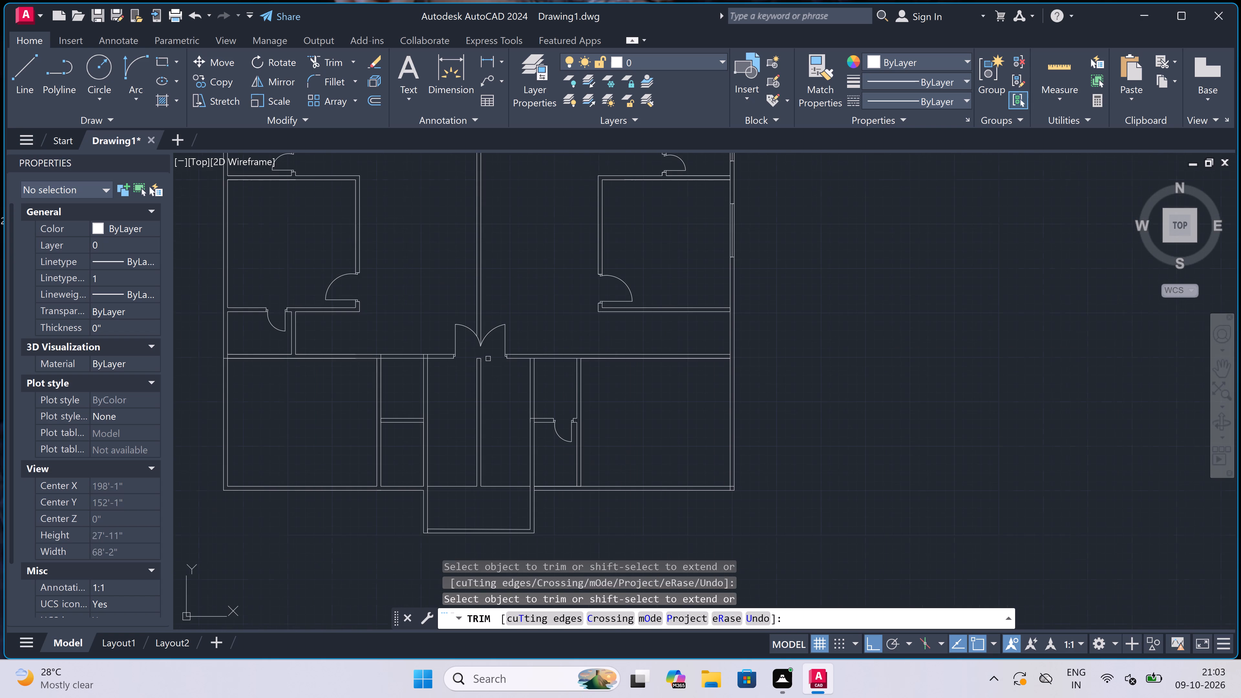
key("Escape")
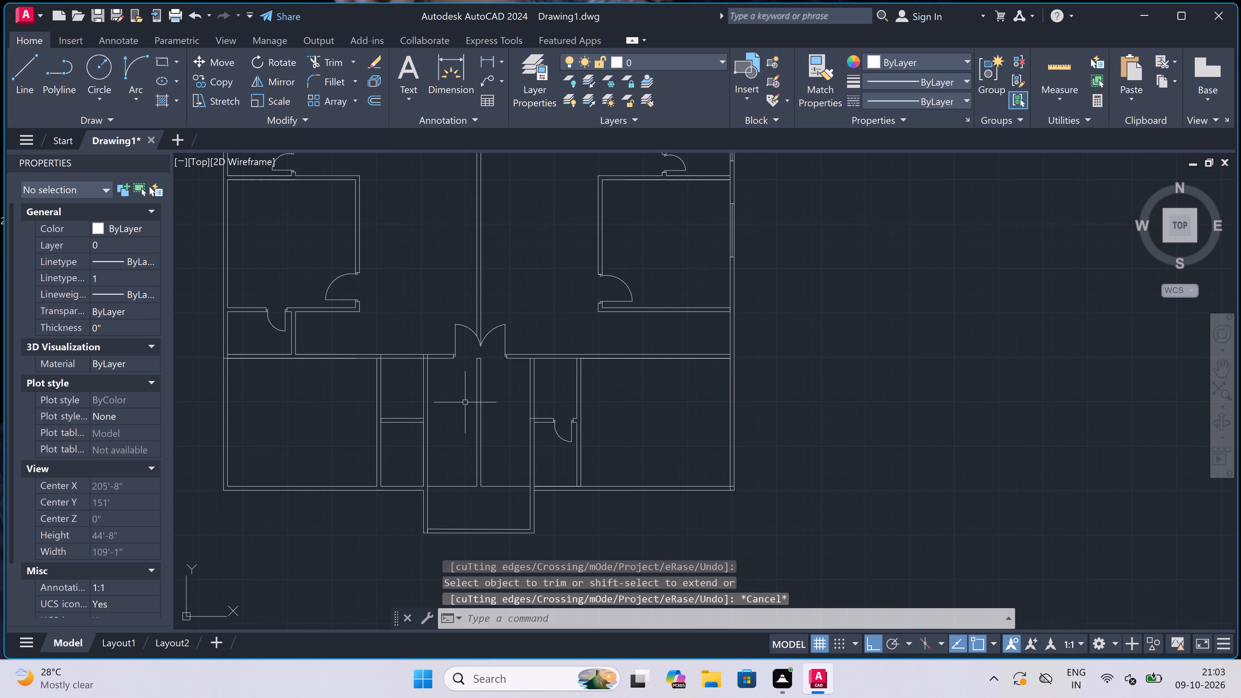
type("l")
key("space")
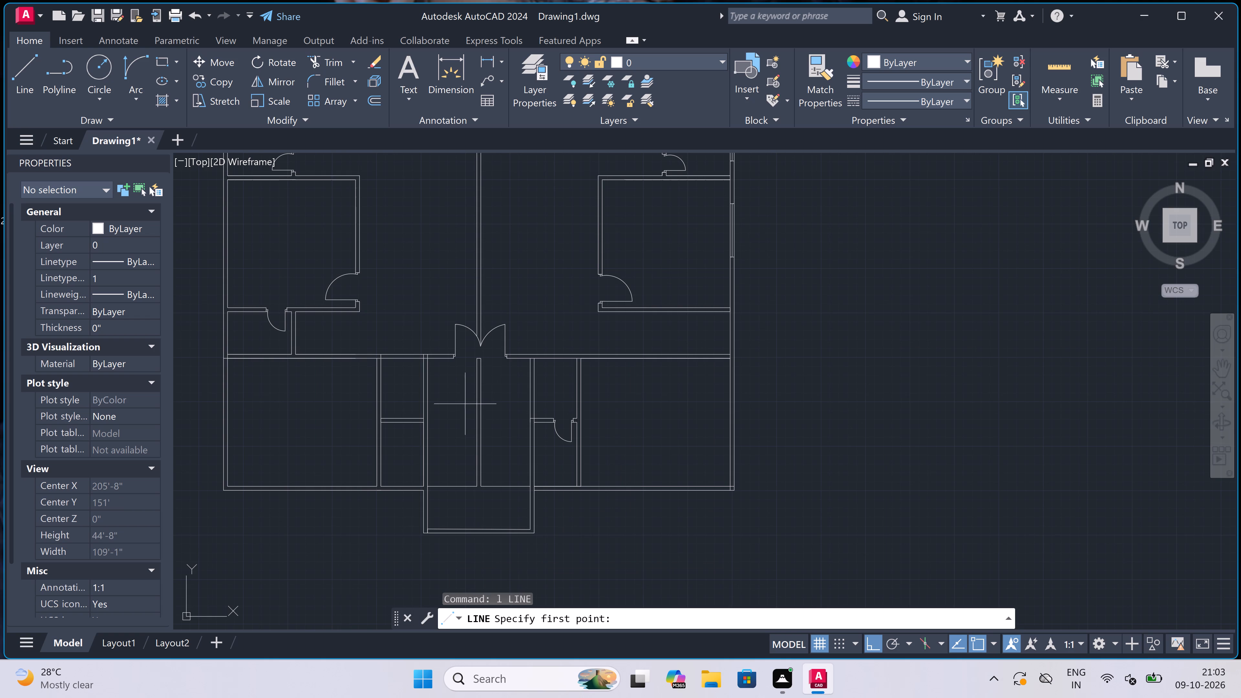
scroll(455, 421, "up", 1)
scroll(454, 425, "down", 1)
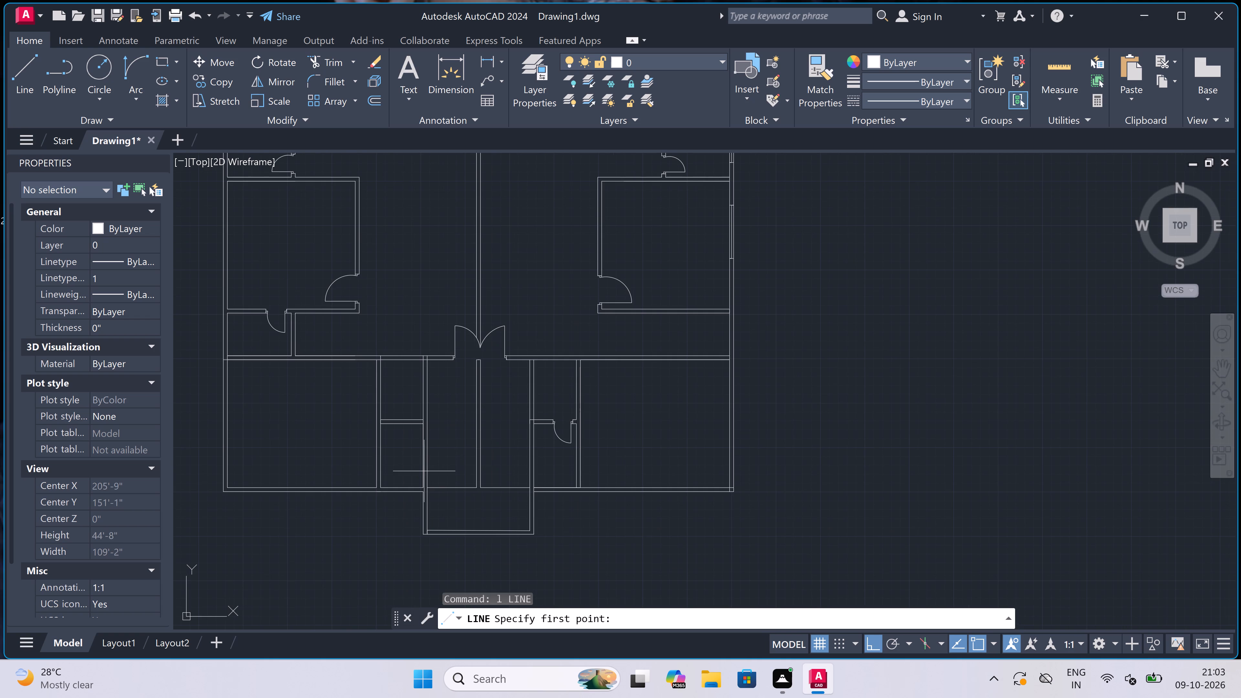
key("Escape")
Offset the south wall's inner face between the stairwell's west wall and the central wall northward ten times at 9" spacing to form stair treads.
key("o")
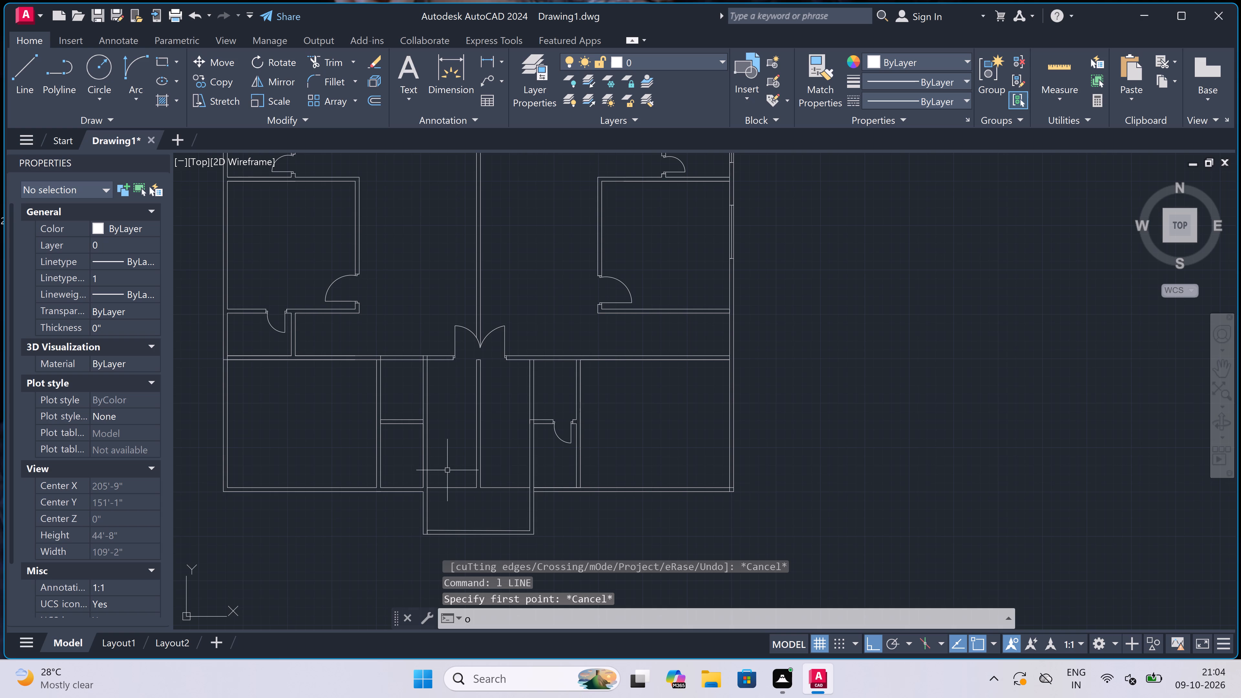
key("space")
scroll(470, 459, "up", 2)
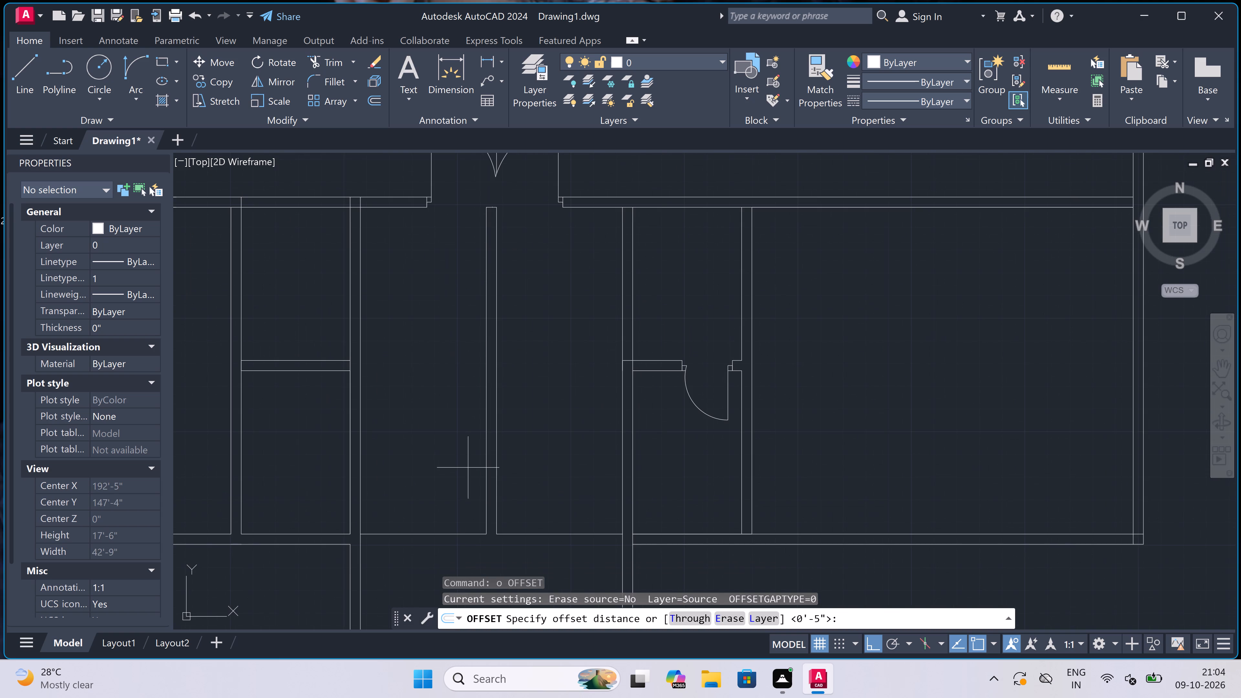
left_click(441, 531)
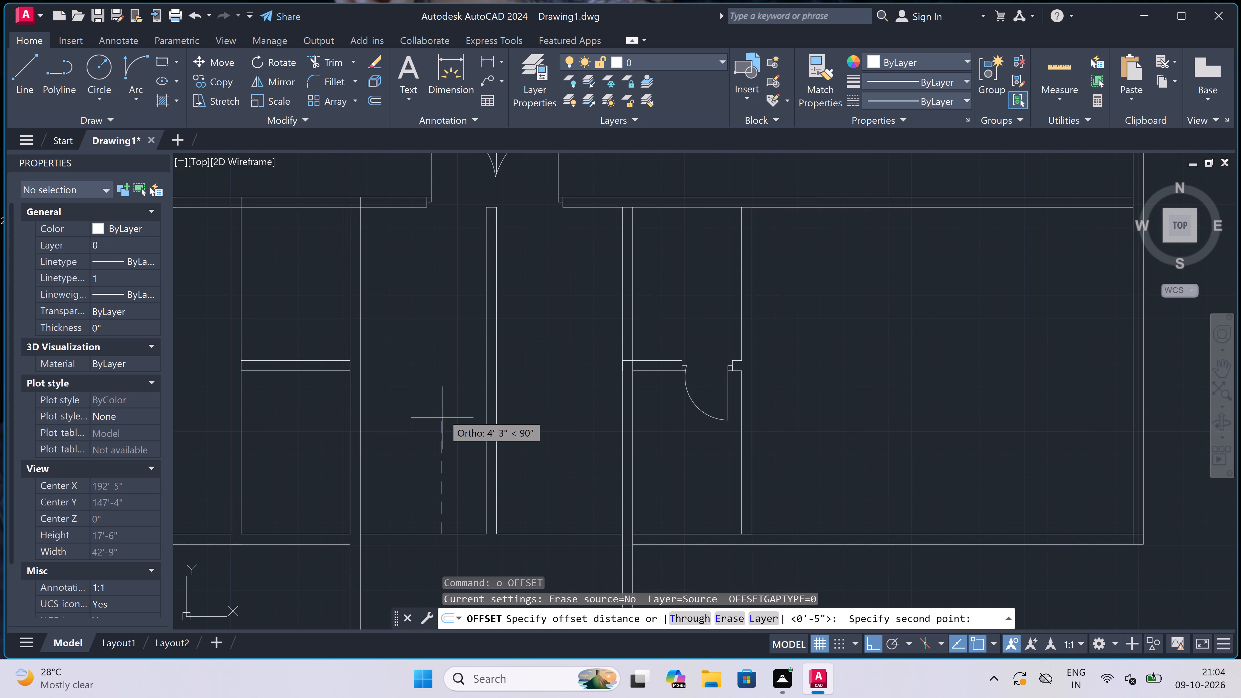
type("9\"")
key("space")
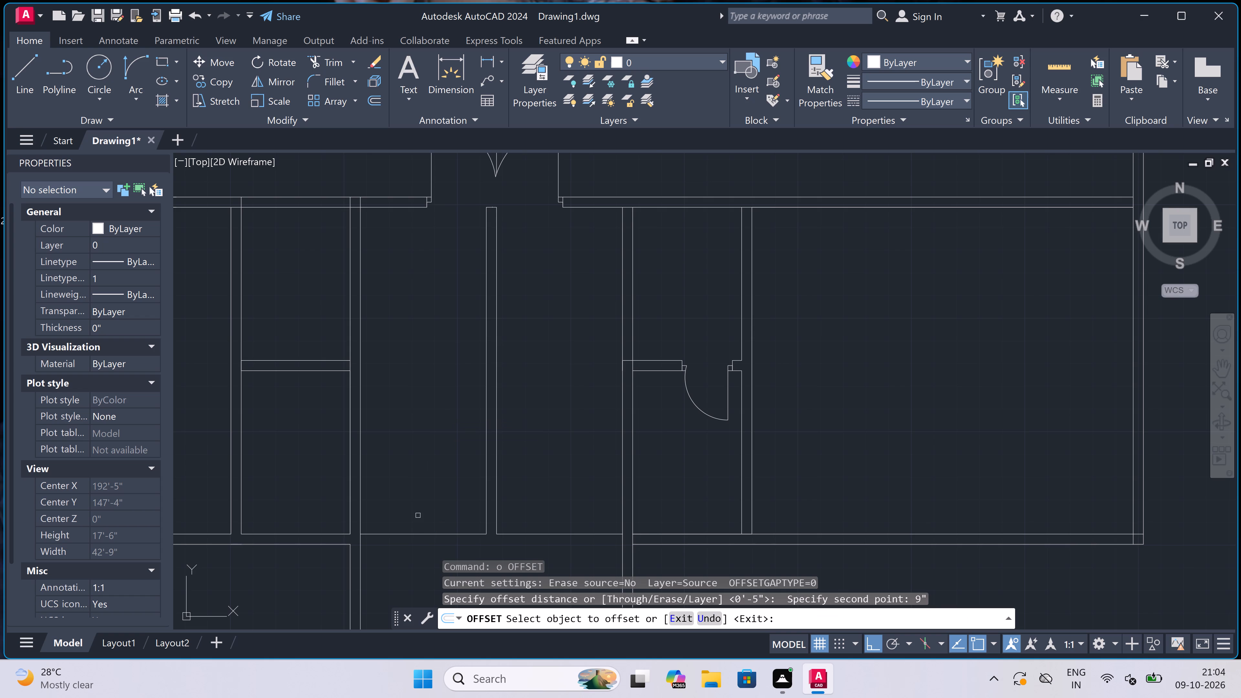
left_click(418, 535)
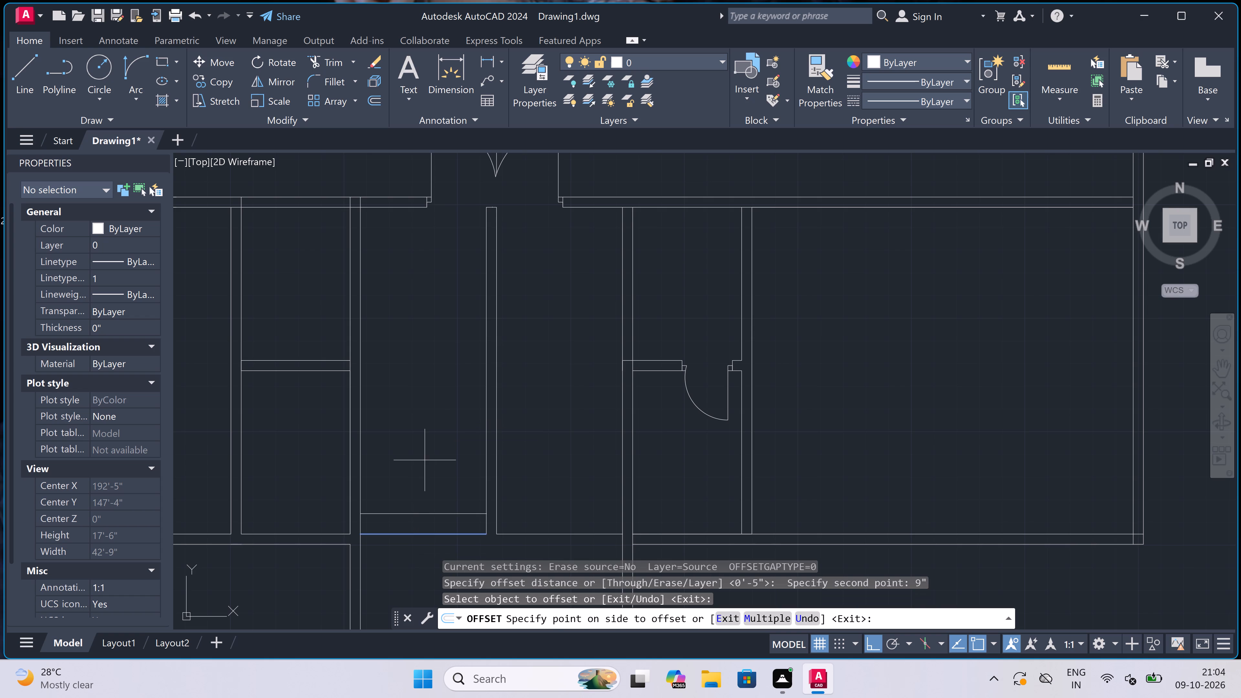
left_click(759, 612)
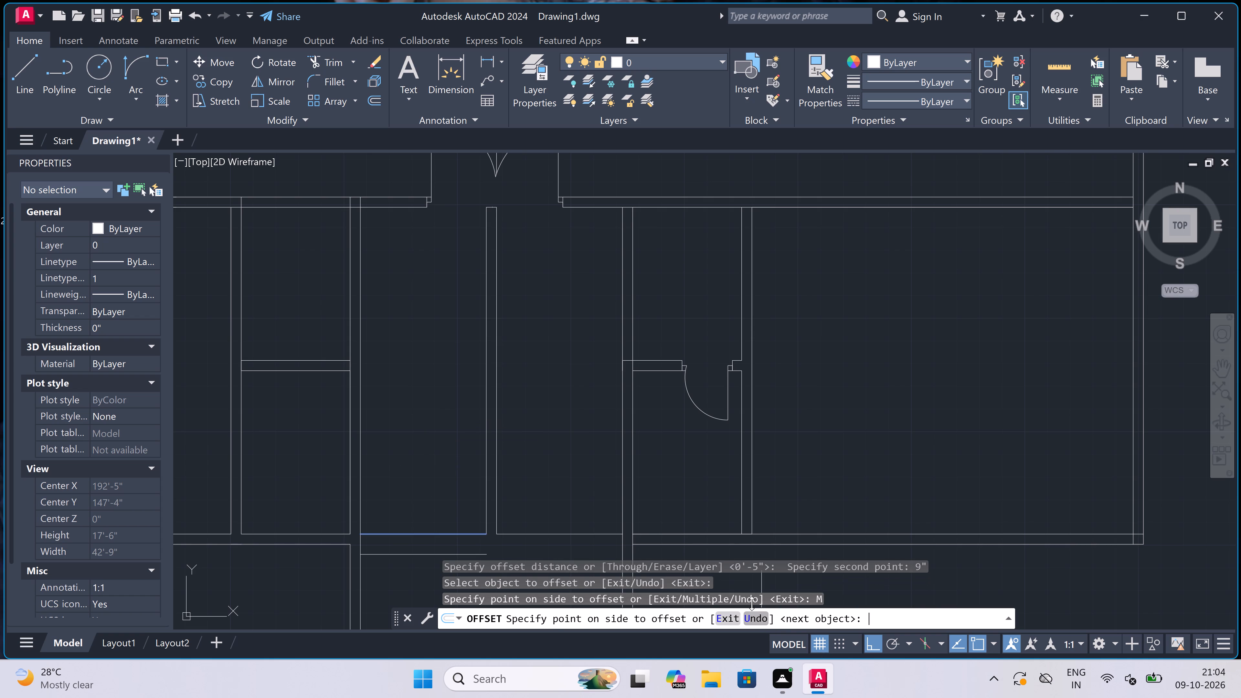
left_click(417, 293)
left_click(417, 291)
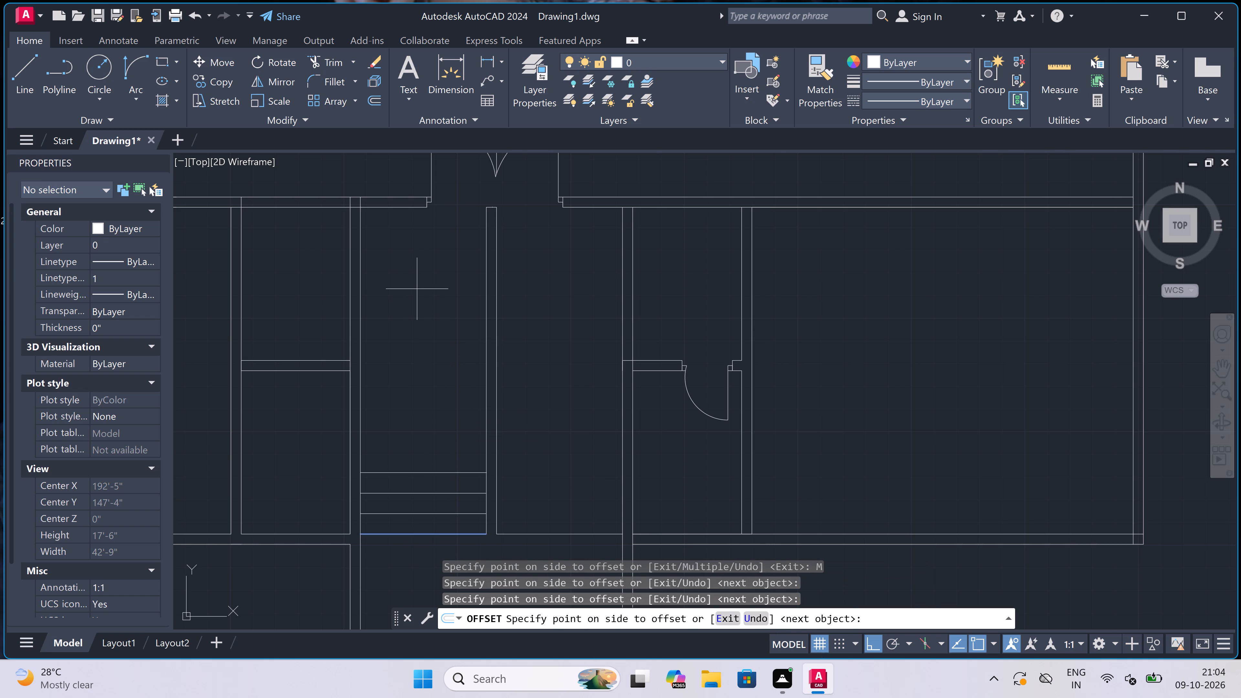
triple_click(417, 289)
triple_click(419, 285)
triple_click(419, 280)
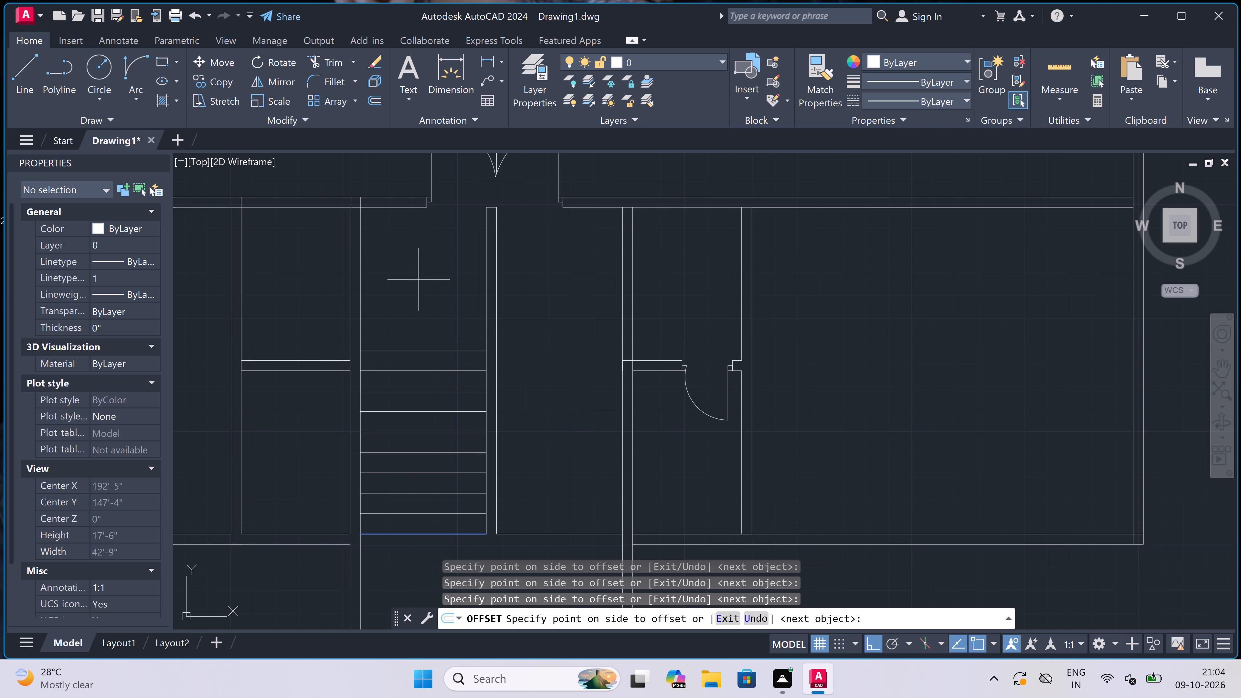
left_click(417, 278)
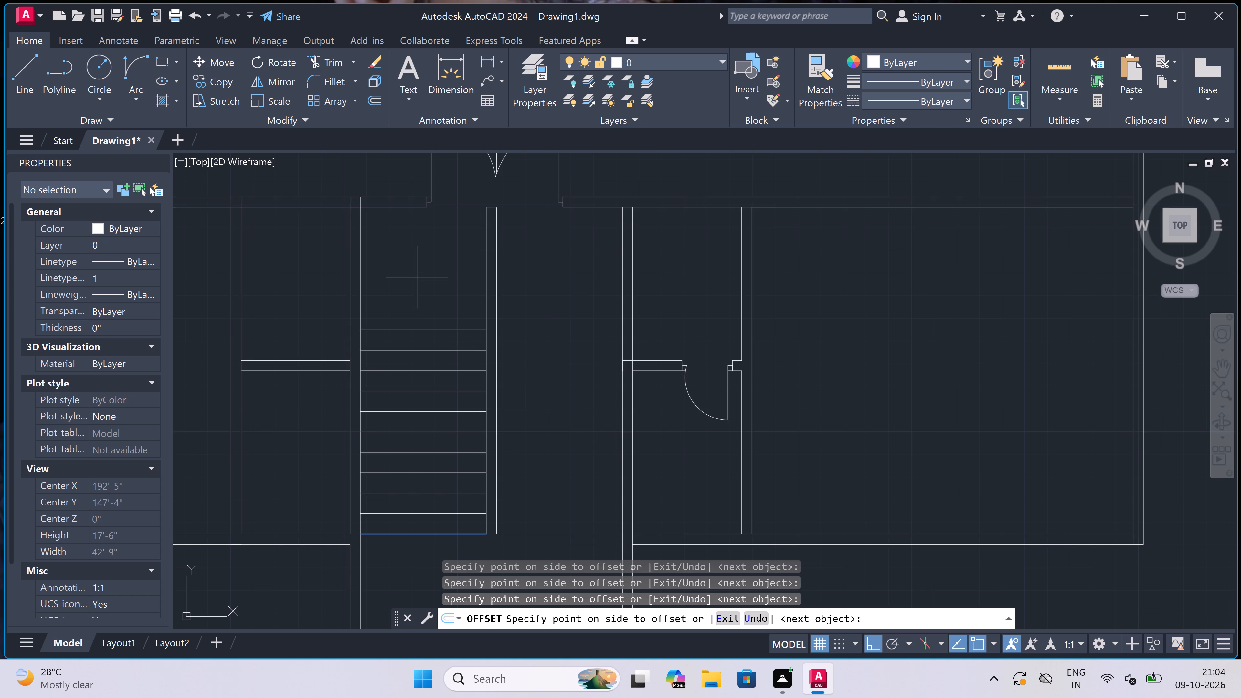
left_click(417, 277)
key("Escape")
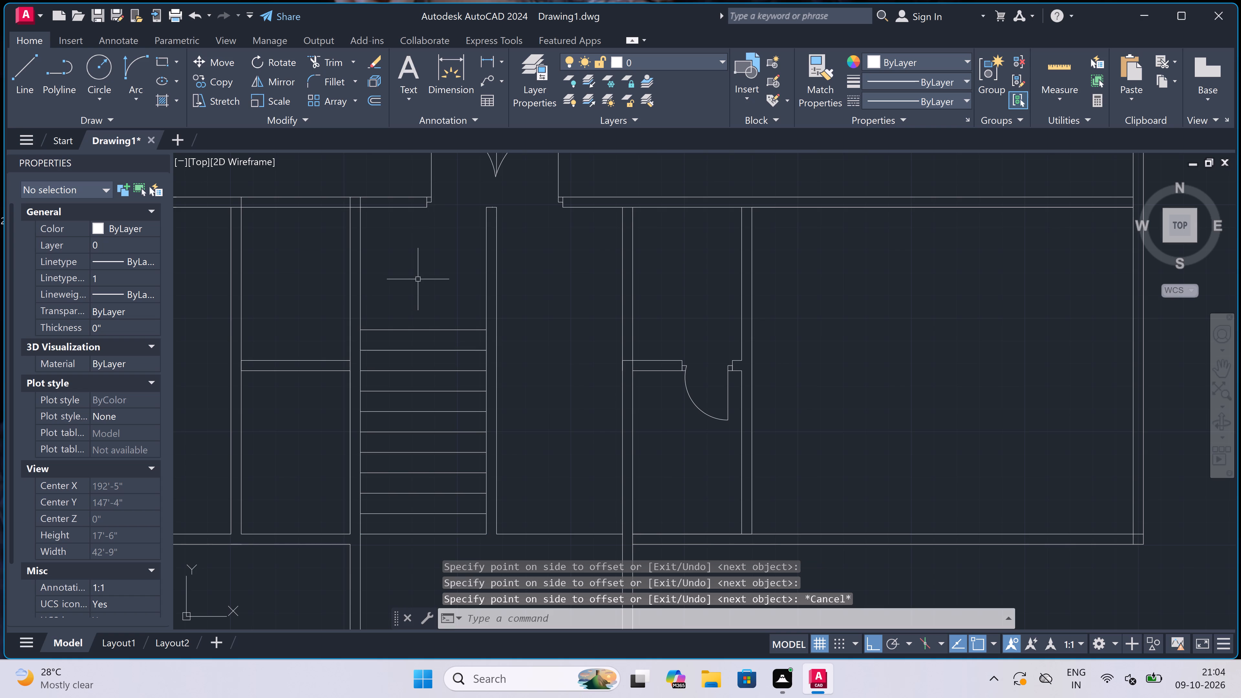
Extend all the tread lines and the base line east across the central wall to the stairwell's east wall.
type("ex")
key("space")
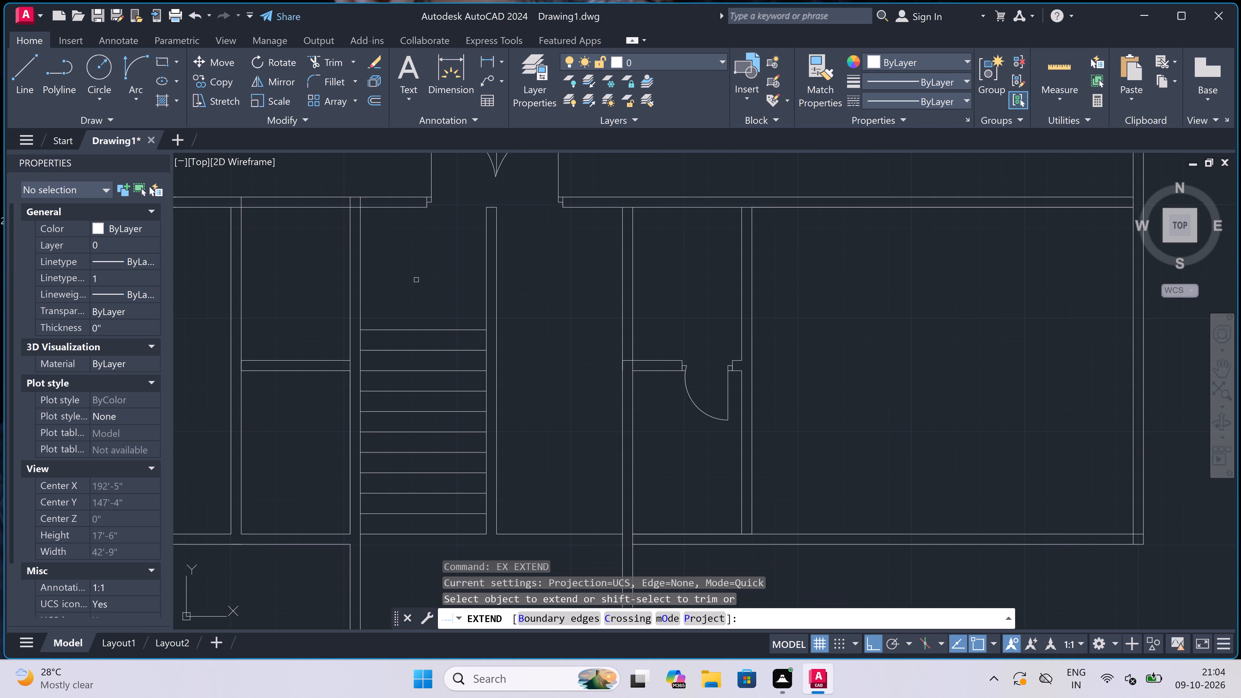
left_click(463, 279)
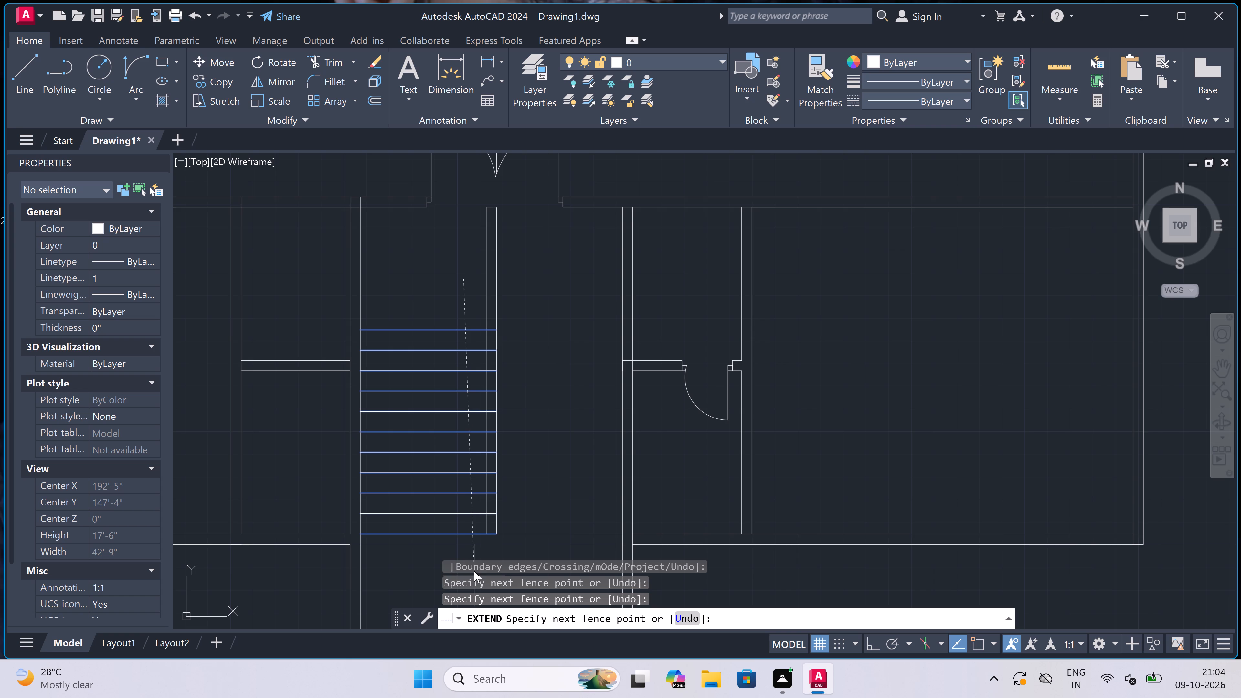
left_click(474, 538)
left_click(477, 551)
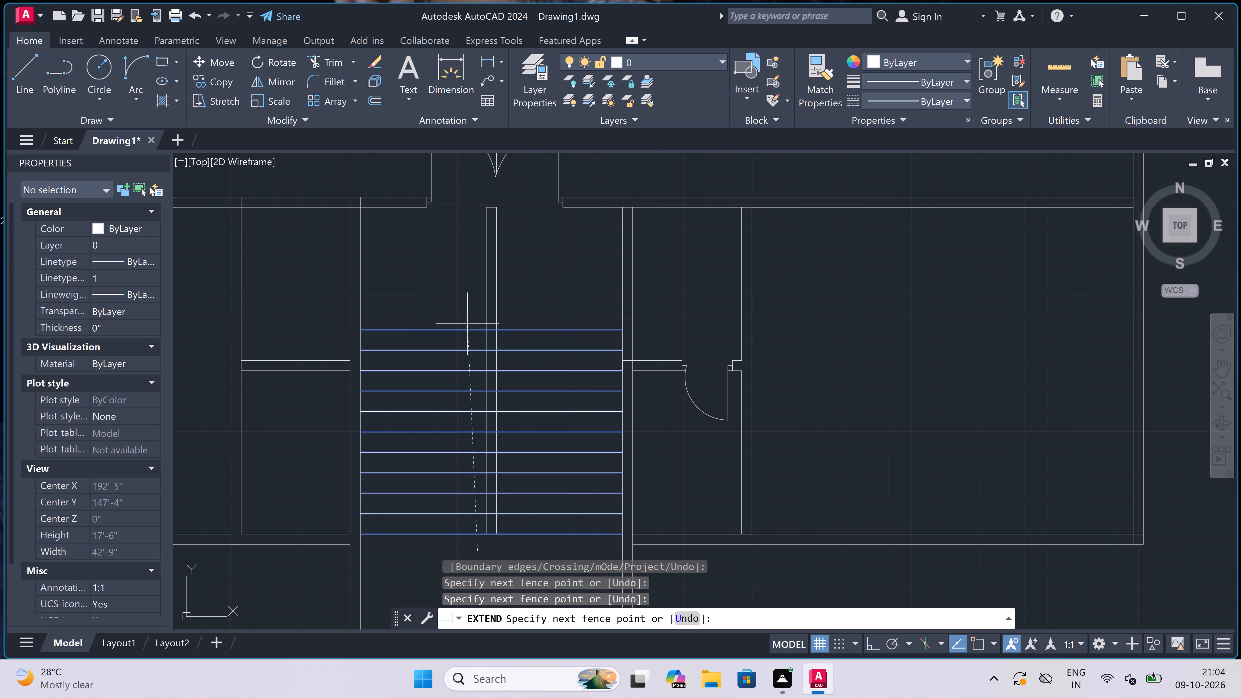
left_click(469, 306)
key("Escape")
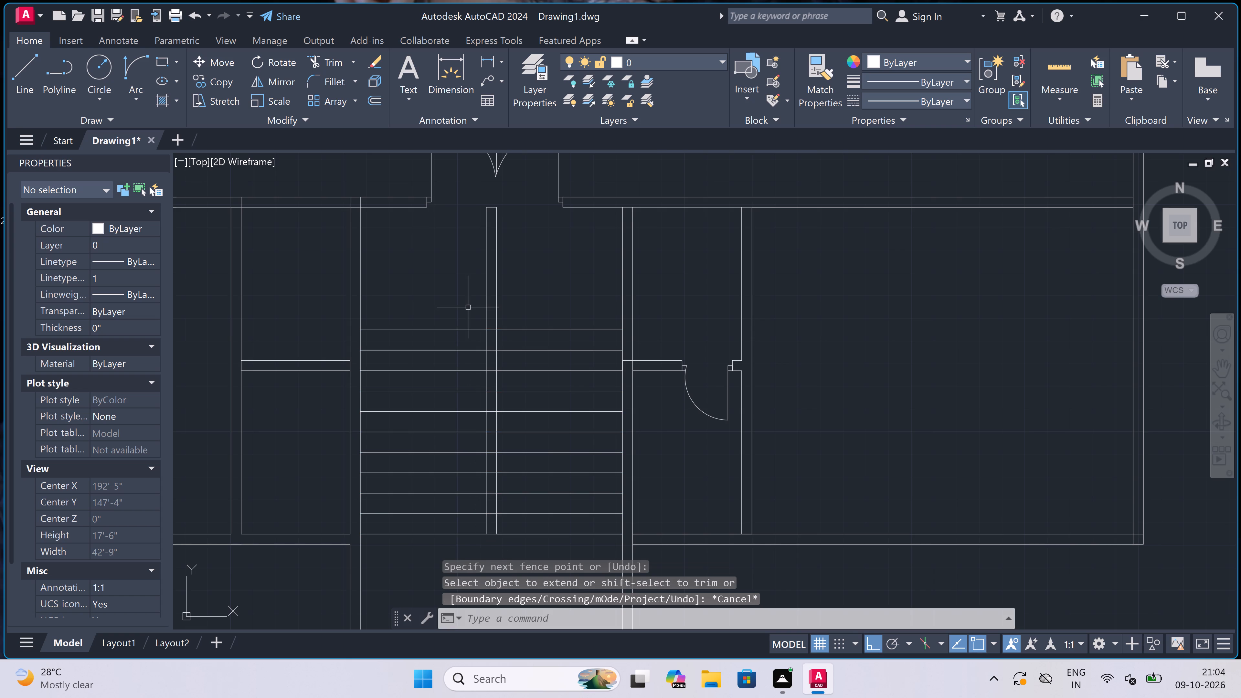
Trim both faces of the central wall between the northernmost tread and the double door.
type("tr")
key("space")
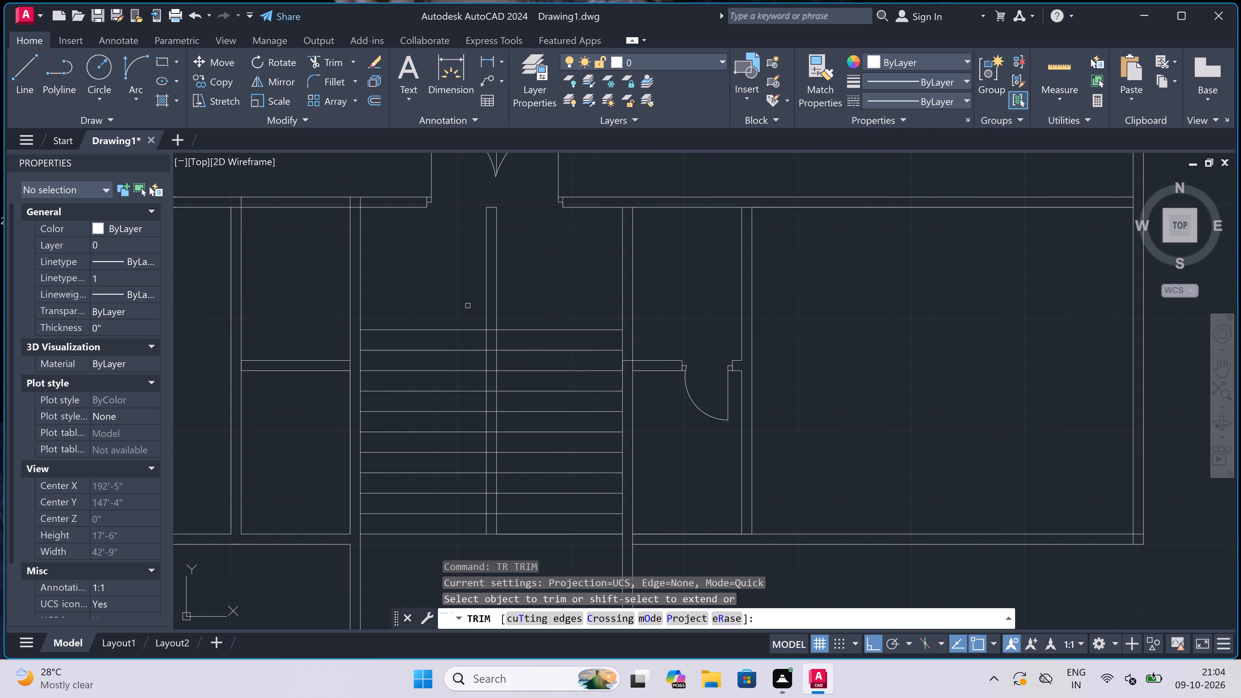
left_click(469, 304)
left_click(509, 304)
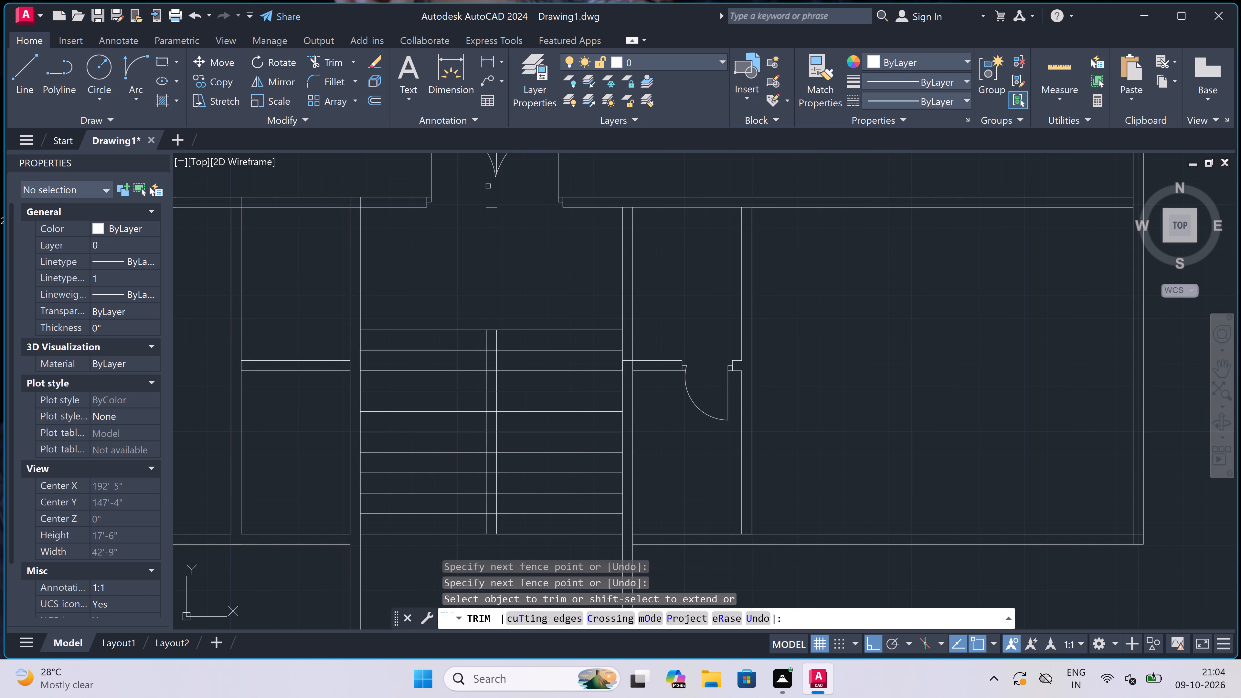
Remove the central wall's leftover end line and its tiny remnants in the double door's opening using Trim.
left_click(488, 187)
left_click(494, 209)
scroll(493, 205, "up", 2)
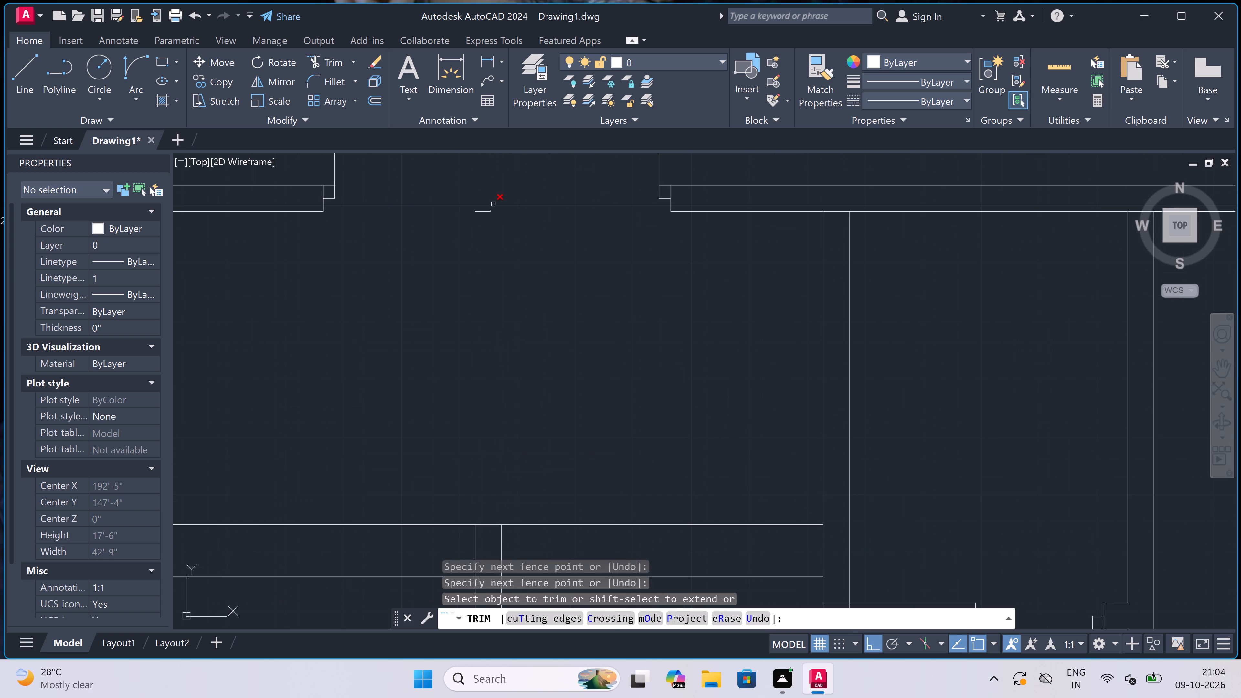
left_click(480, 185)
left_click(481, 240)
left_click(482, 182)
scroll(480, 195, "up", 3)
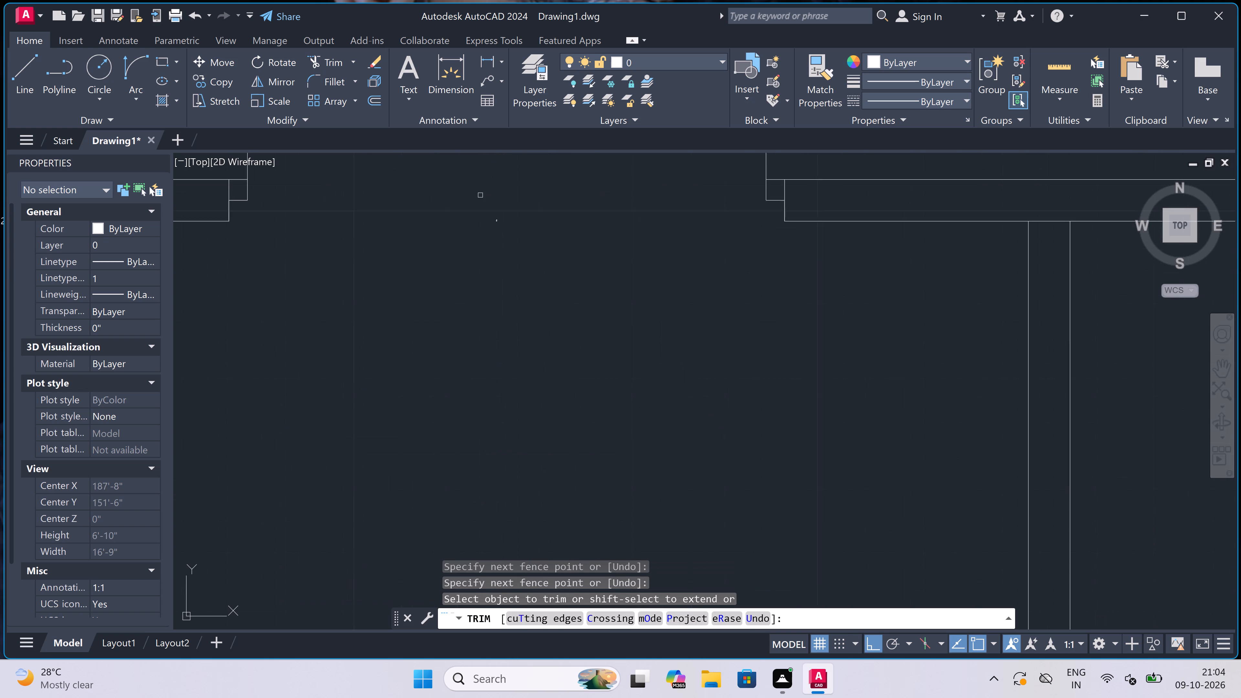
left_click(492, 288)
left_click(543, 239)
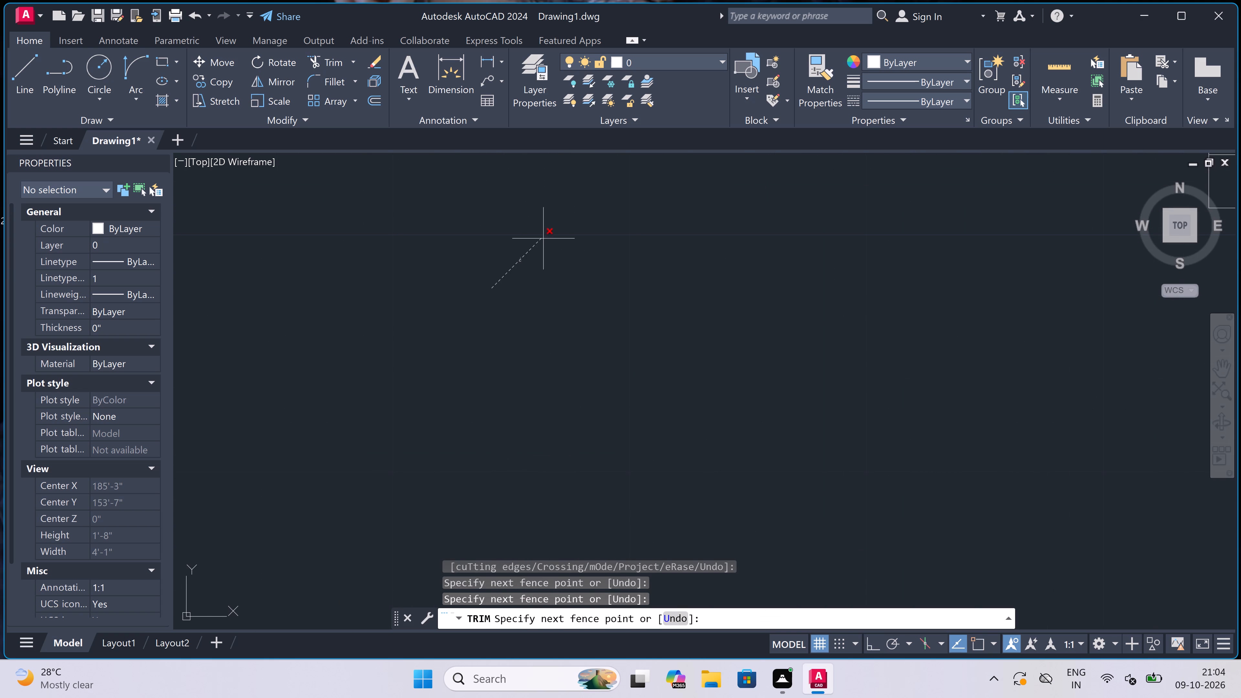
scroll(524, 244, "up", 3)
left_click(473, 276)
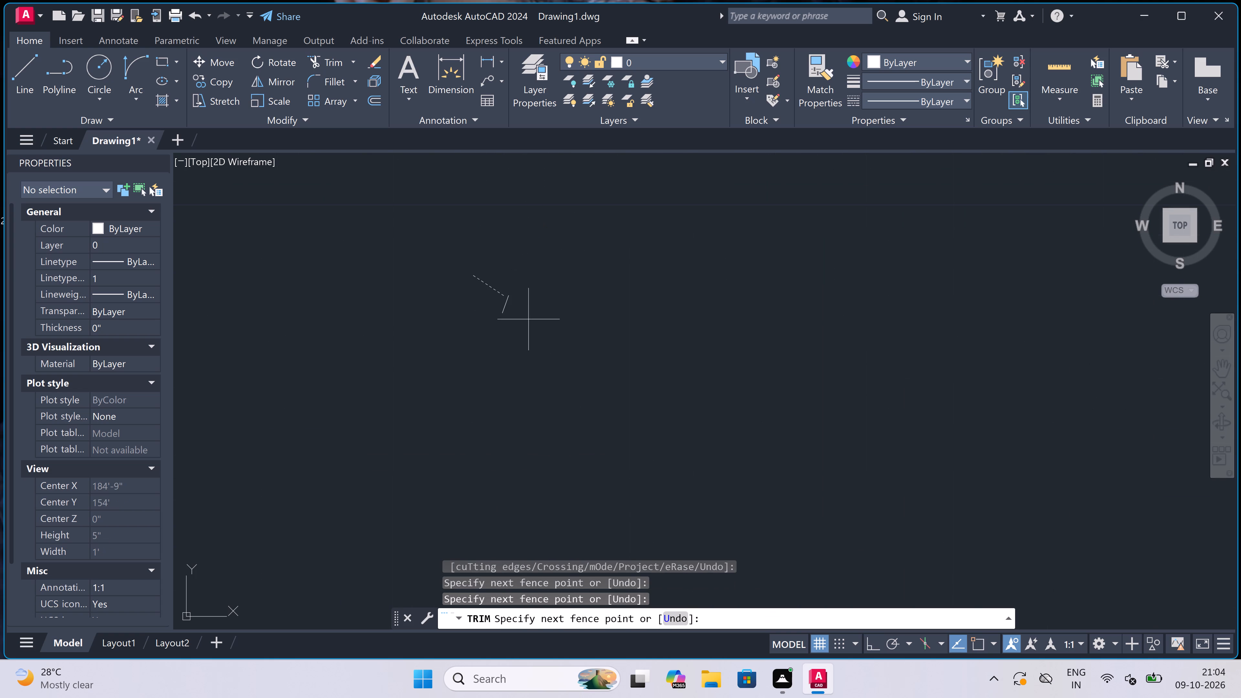
left_click(541, 330)
Trim the tread lines between the two faces of the staircase's central wall.
scroll(534, 282, "down", 12)
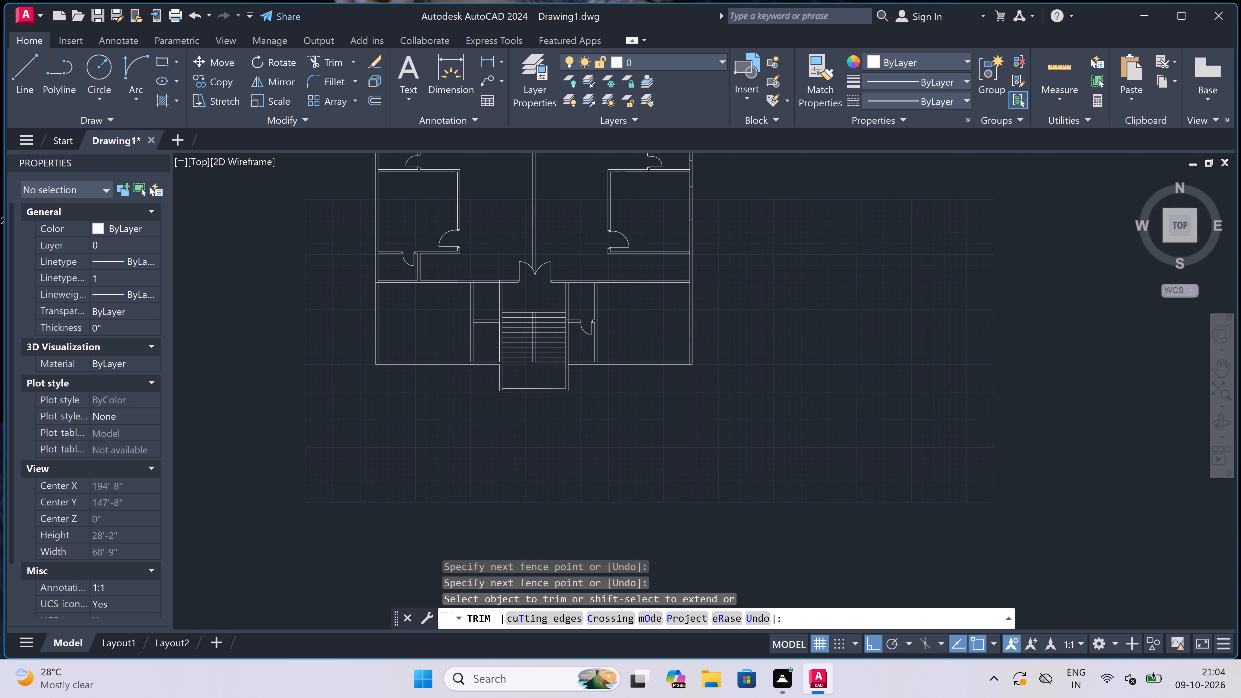
scroll(500, 301, "up", 3)
scroll(628, 487, "down", 1)
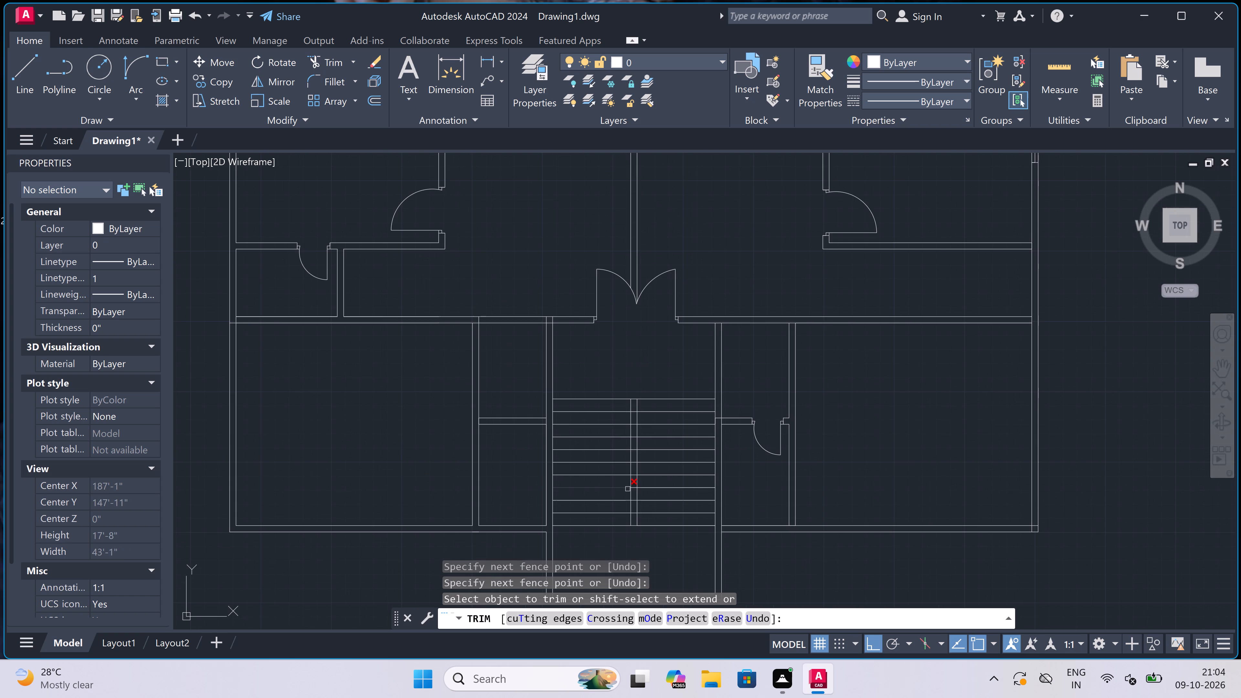
scroll(634, 516, "up", 3)
left_click(634, 515)
scroll(638, 377, "down", 3)
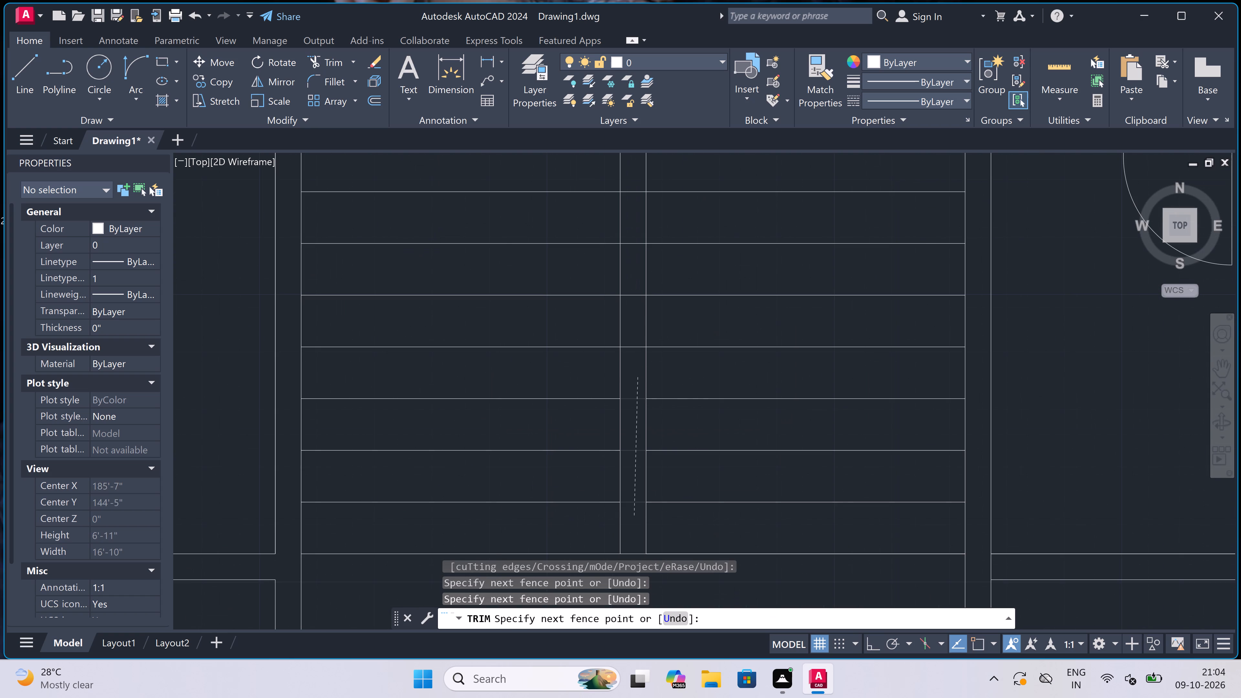
scroll(640, 289, "up", 3)
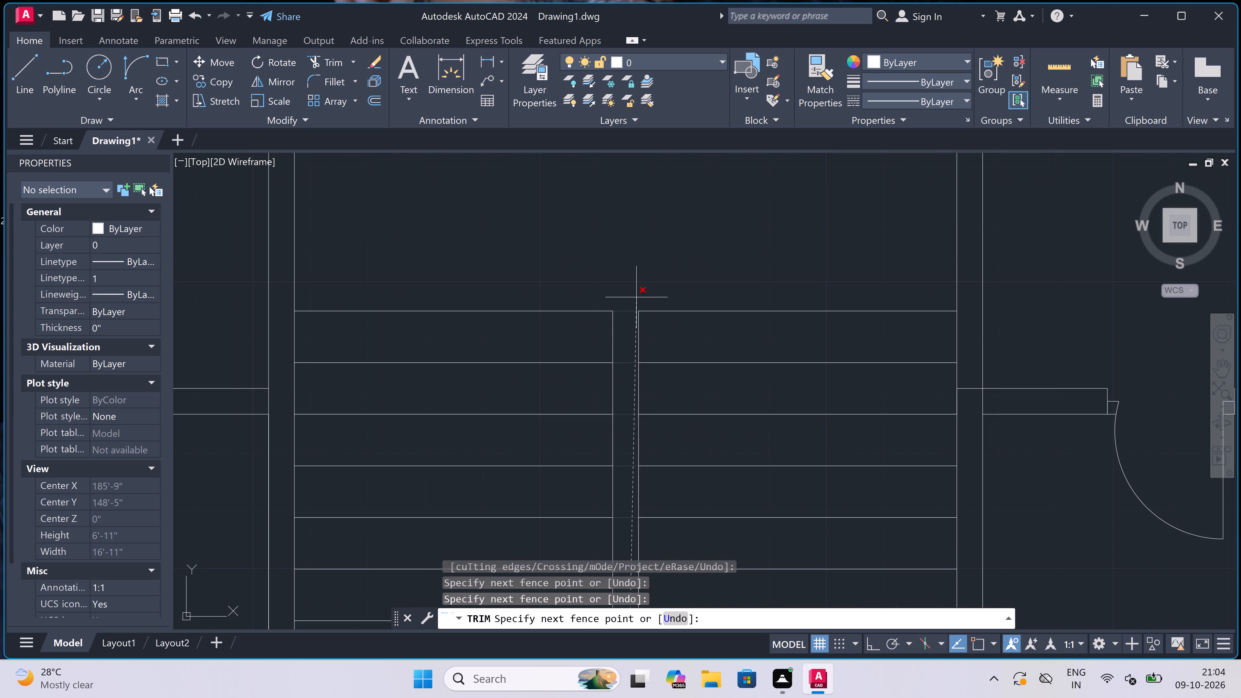
left_click(632, 337)
scroll(607, 298, "down", 4)
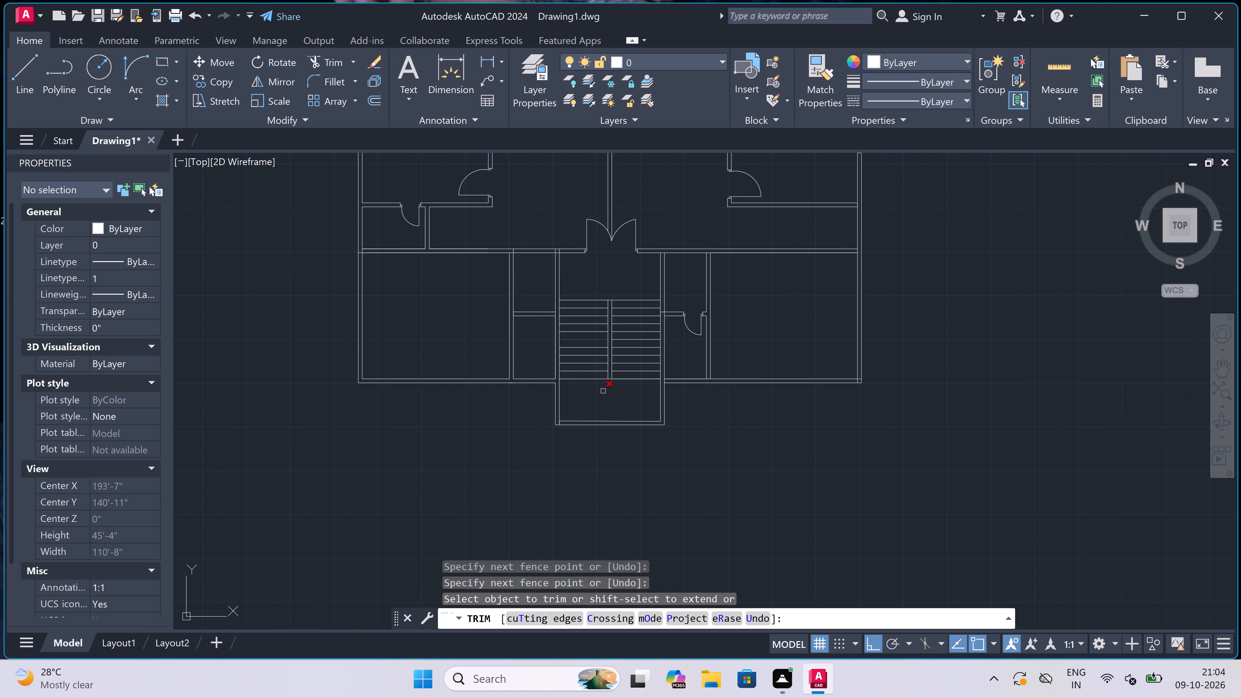
key("Escape")
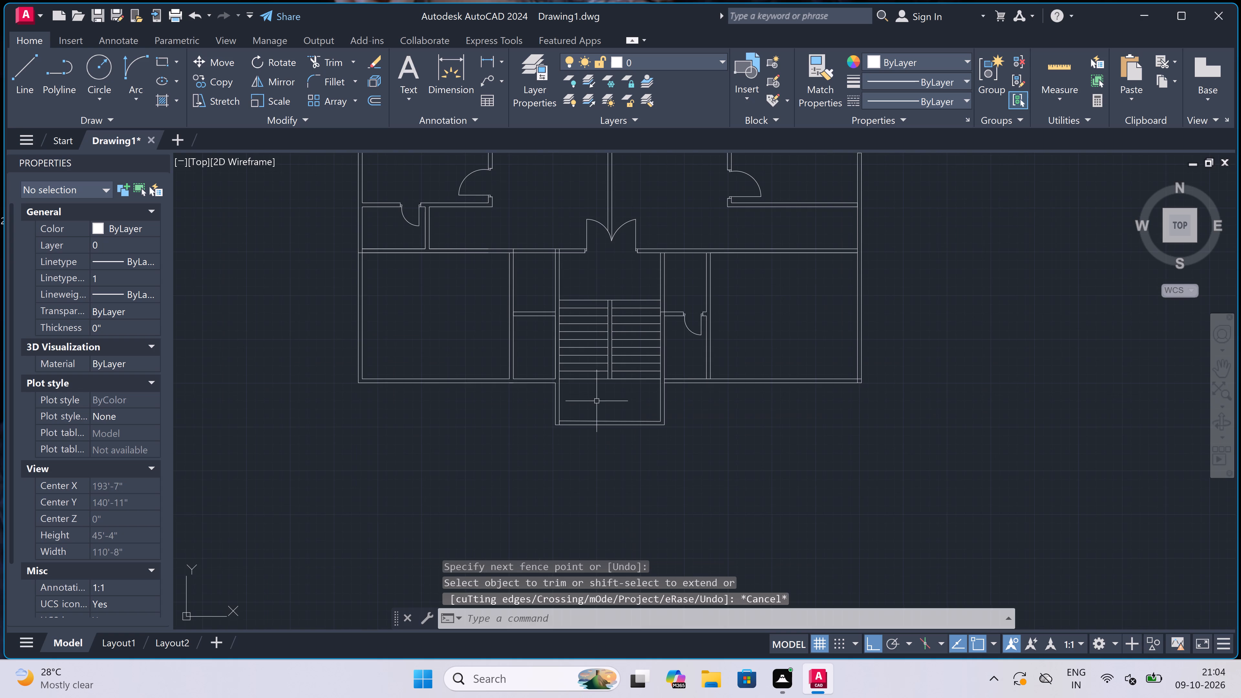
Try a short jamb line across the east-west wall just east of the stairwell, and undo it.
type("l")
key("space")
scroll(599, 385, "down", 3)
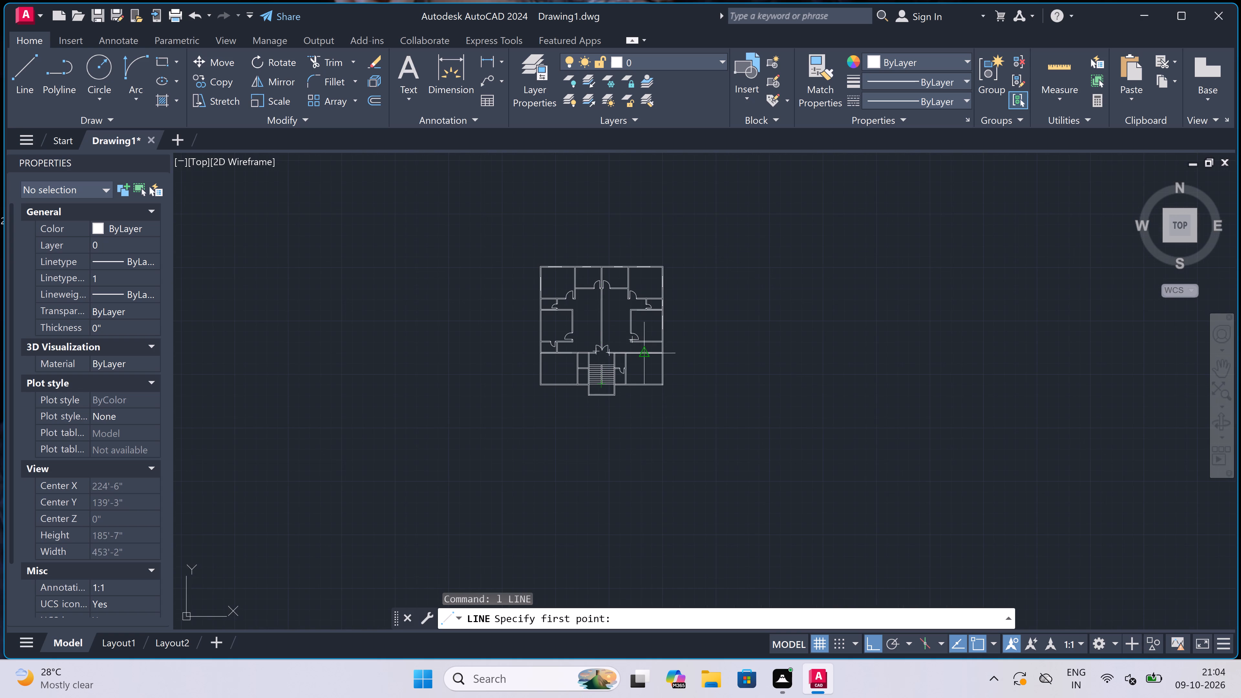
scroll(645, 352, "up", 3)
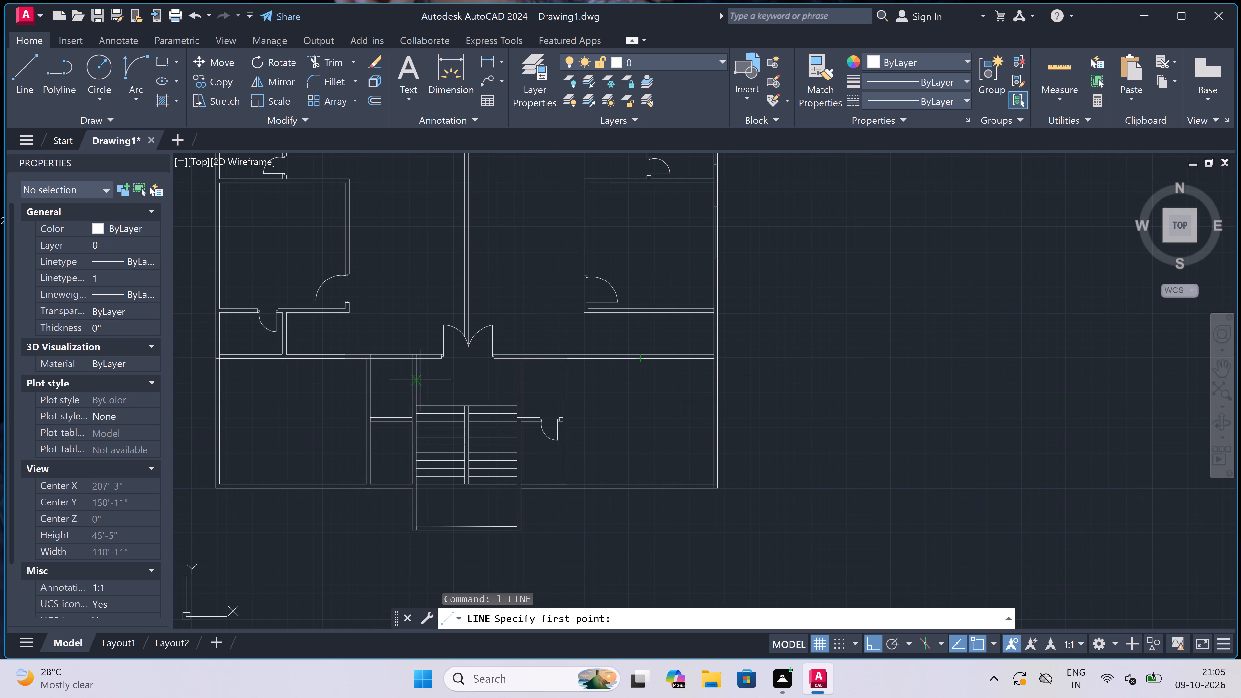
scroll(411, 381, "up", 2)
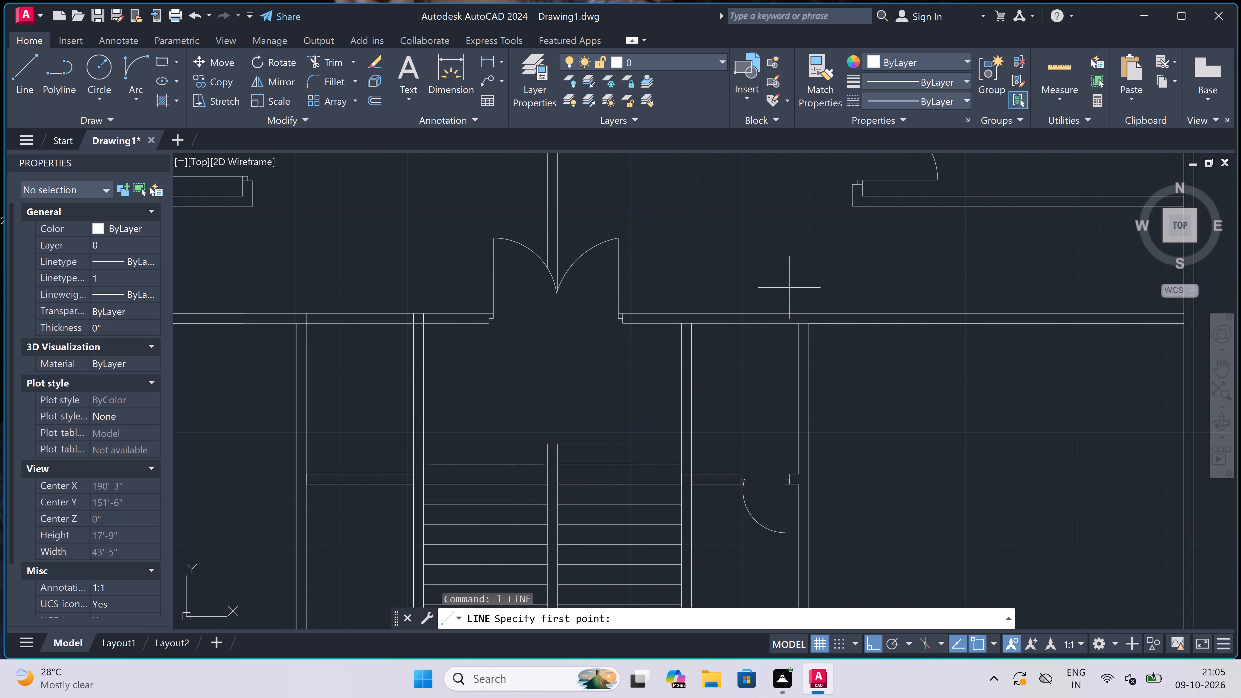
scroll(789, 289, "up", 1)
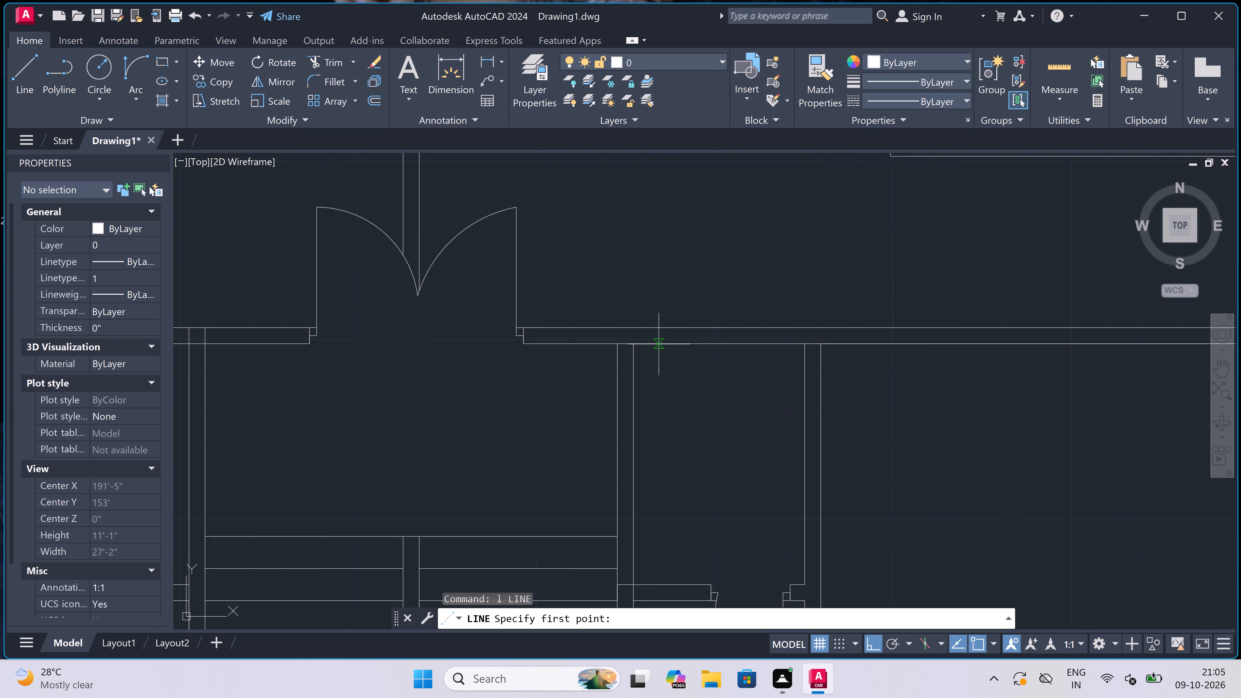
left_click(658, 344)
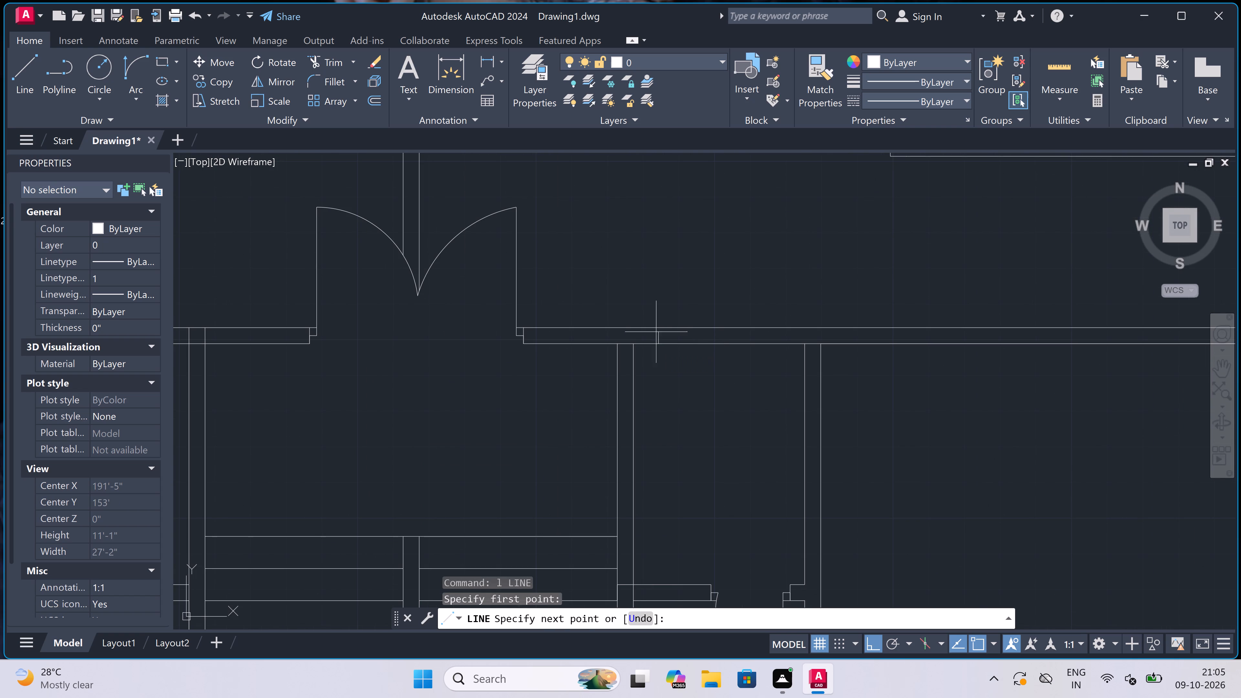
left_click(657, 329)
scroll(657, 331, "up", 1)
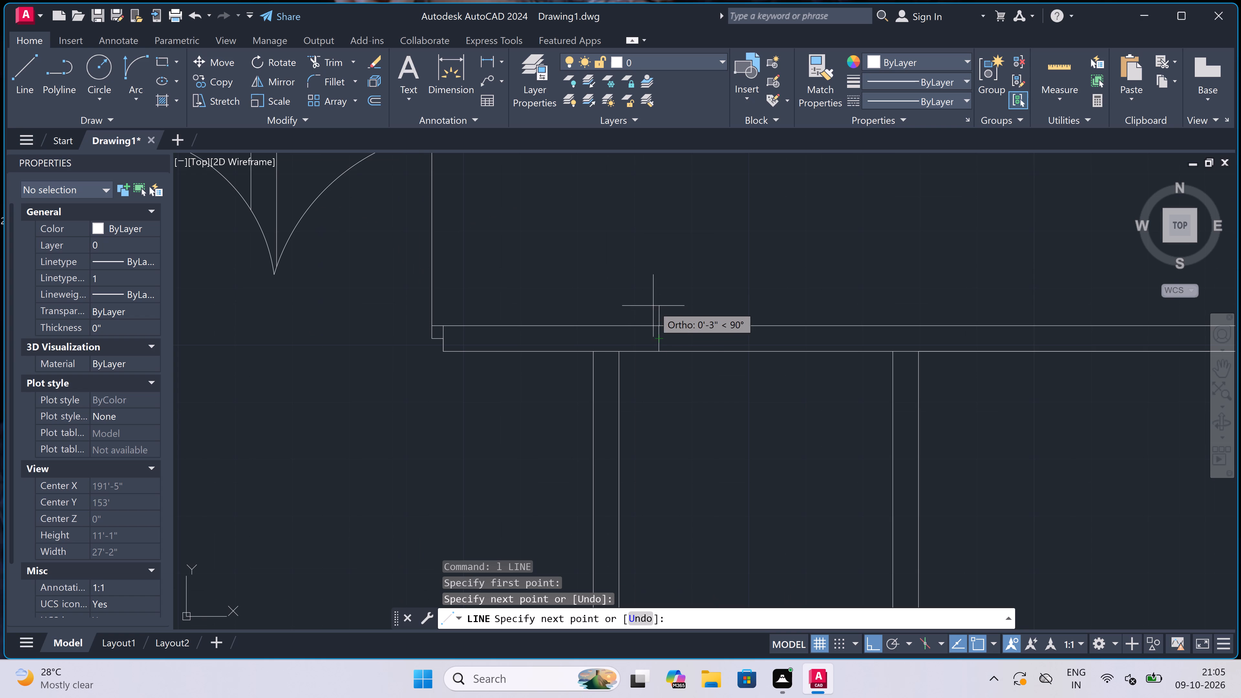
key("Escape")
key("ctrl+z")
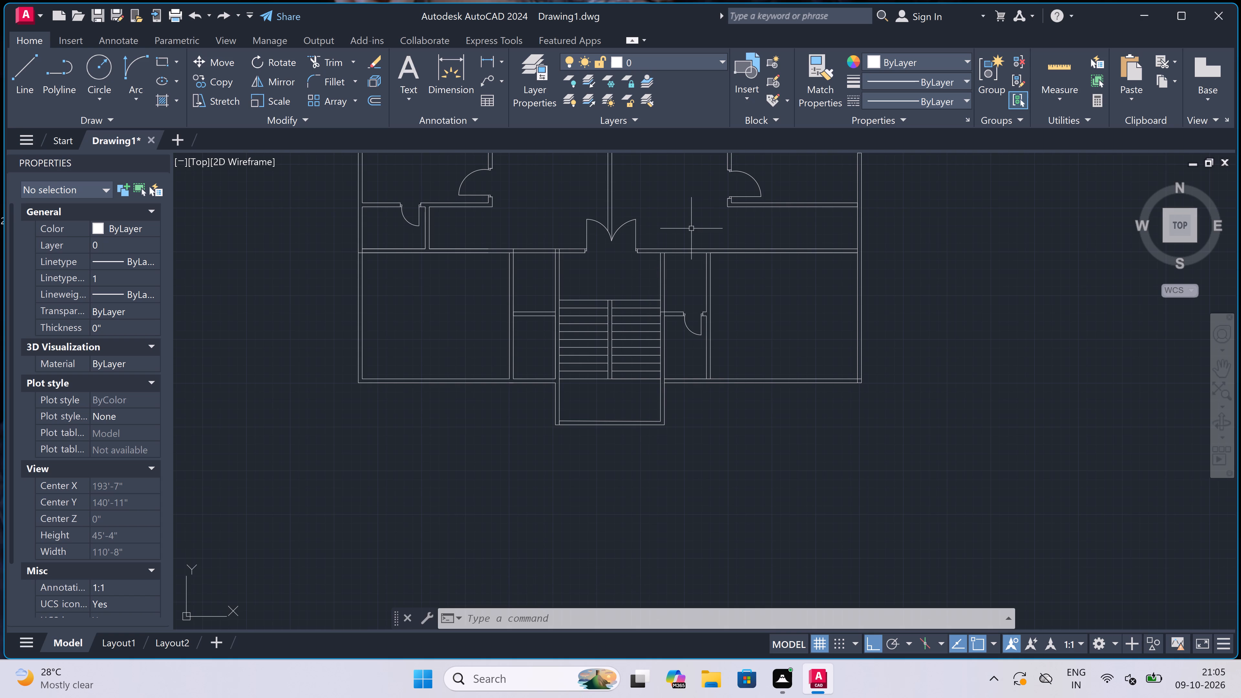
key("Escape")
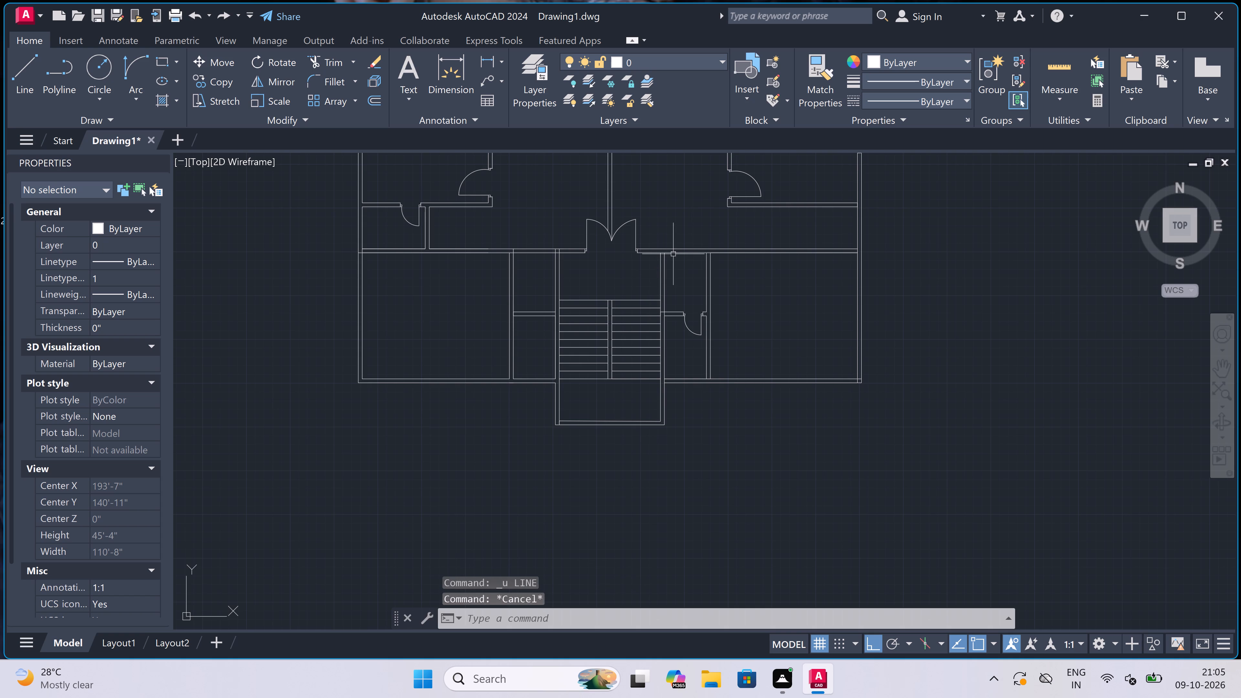
Draw a door jamb across the wall just east of the stairwell, with a 2" eastward rebate at its midpoint and a 3' leaf southward.
key("l")
key("space")
scroll(665, 248, "up", 3)
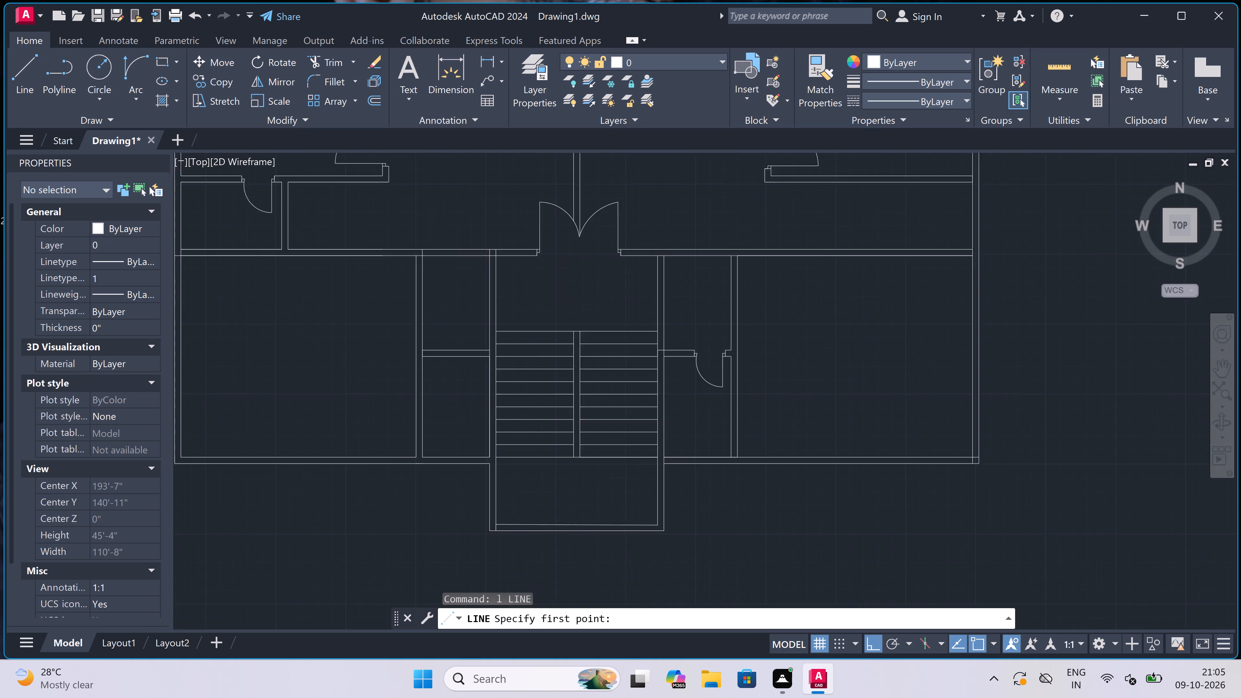
left_click(680, 268)
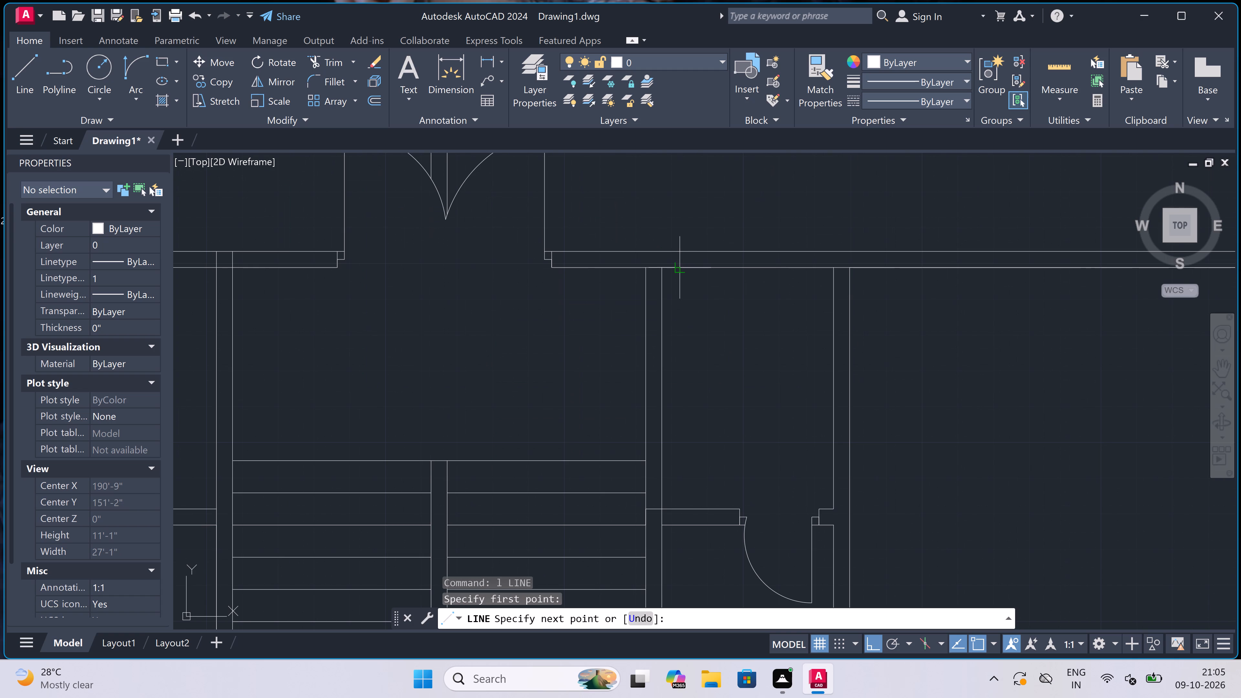
left_click(679, 256)
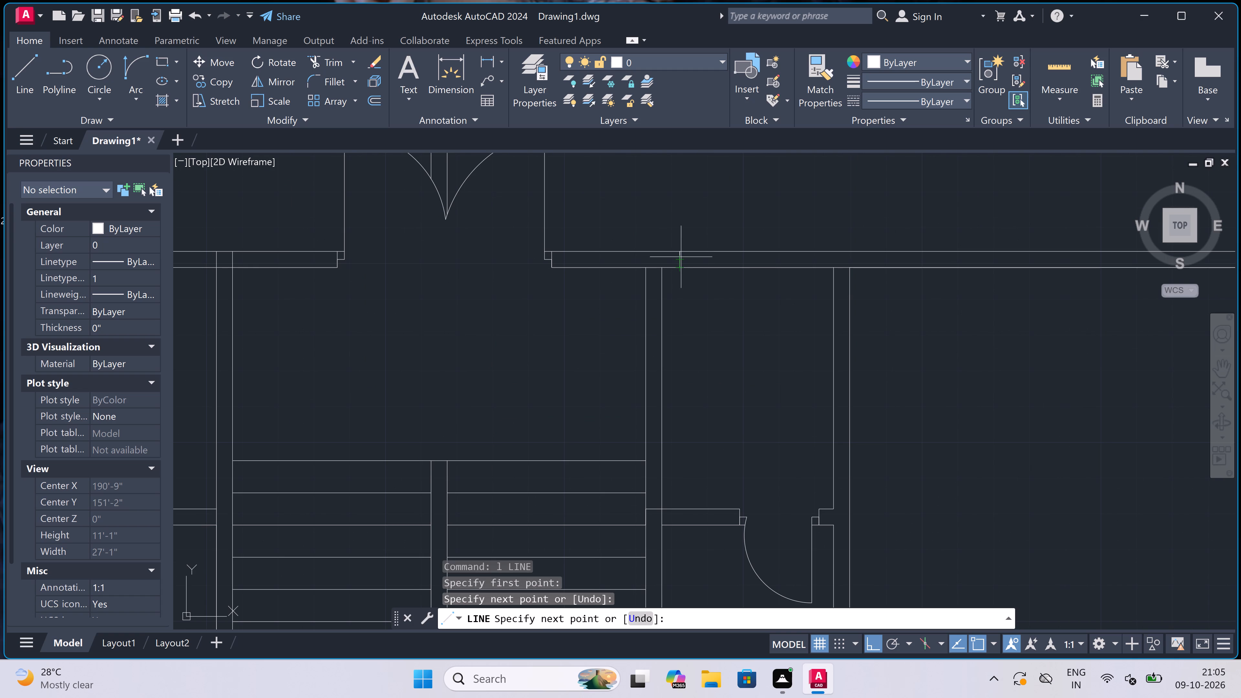
left_click(681, 258)
type("2\"")
key("space")
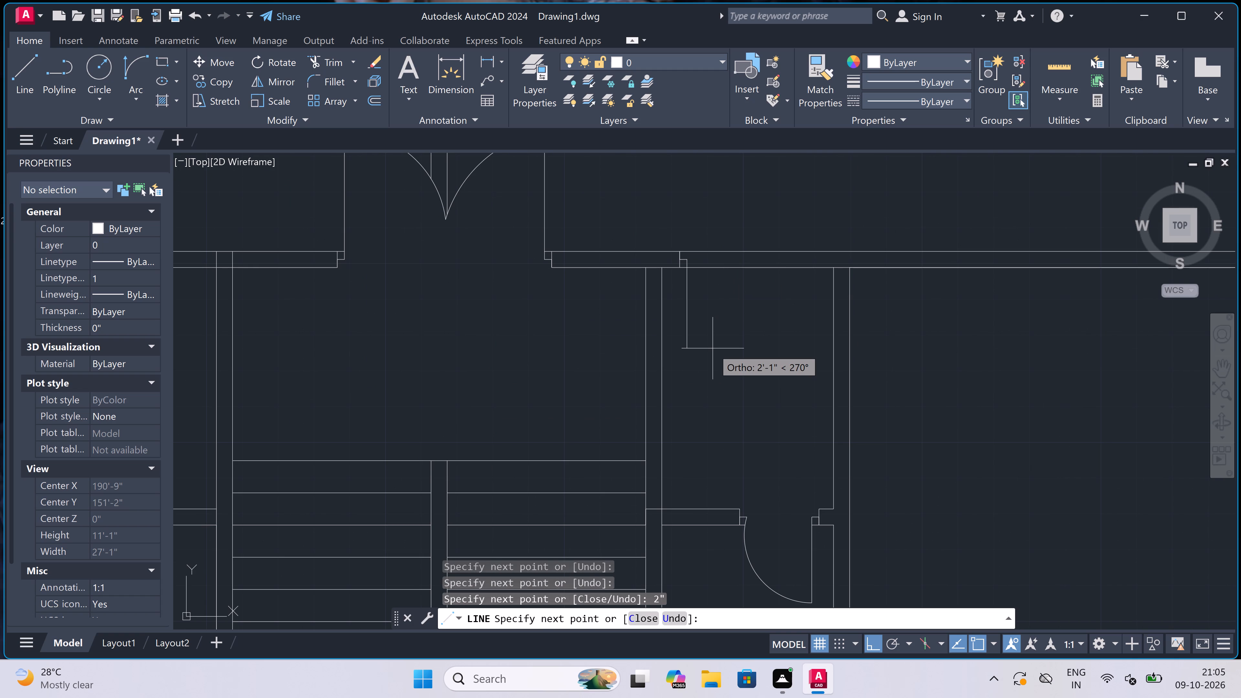
type("3'")
key("space")
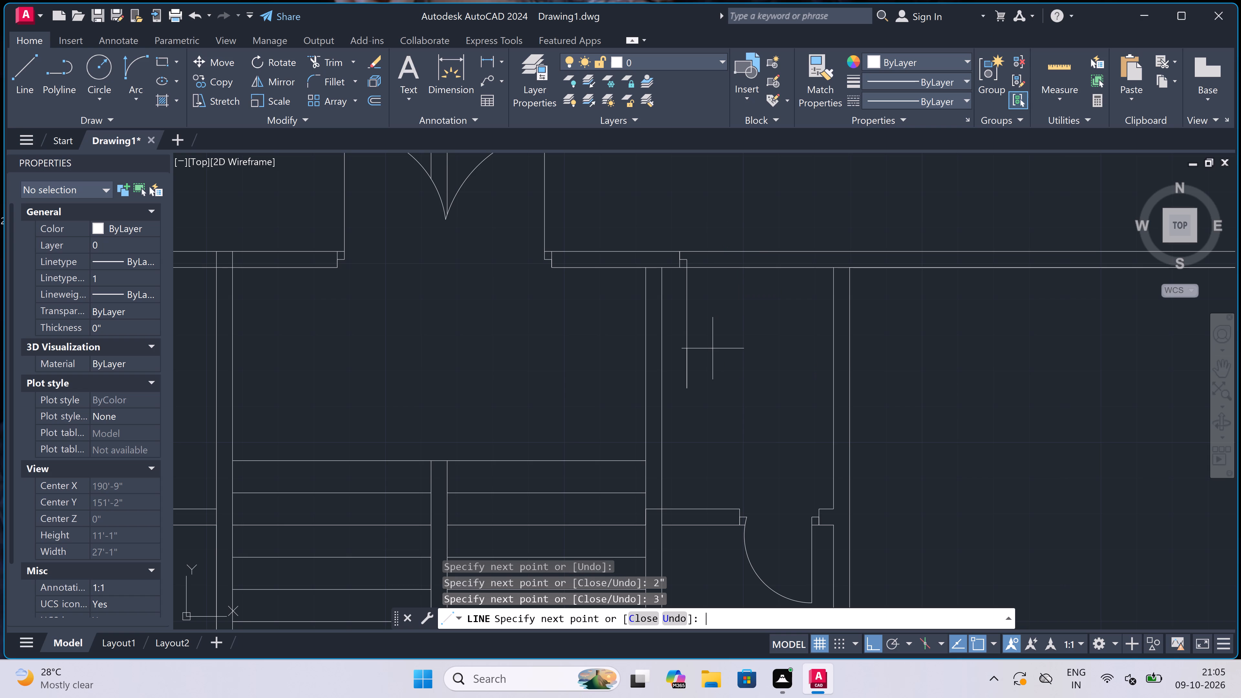
key("Escape")
Draw the opposite jamb across the wall to the east, with a 2" rebate line westward from its midpoint.
key("space")
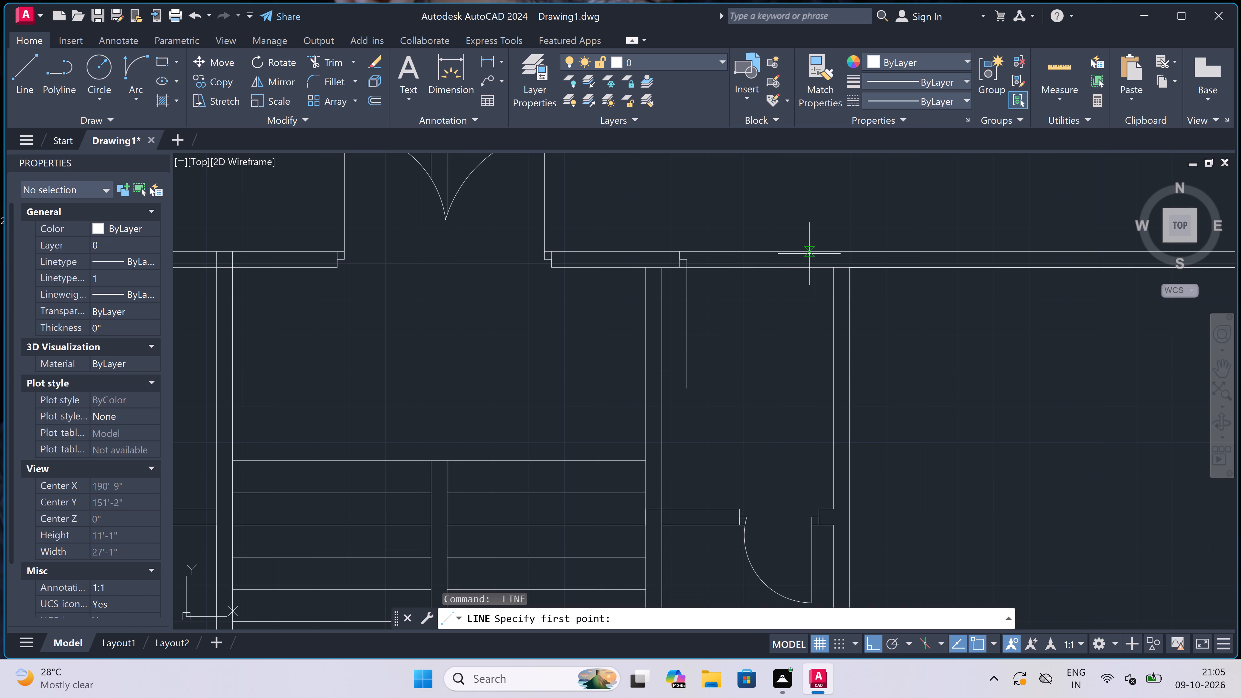
left_click(811, 254)
left_click(810, 269)
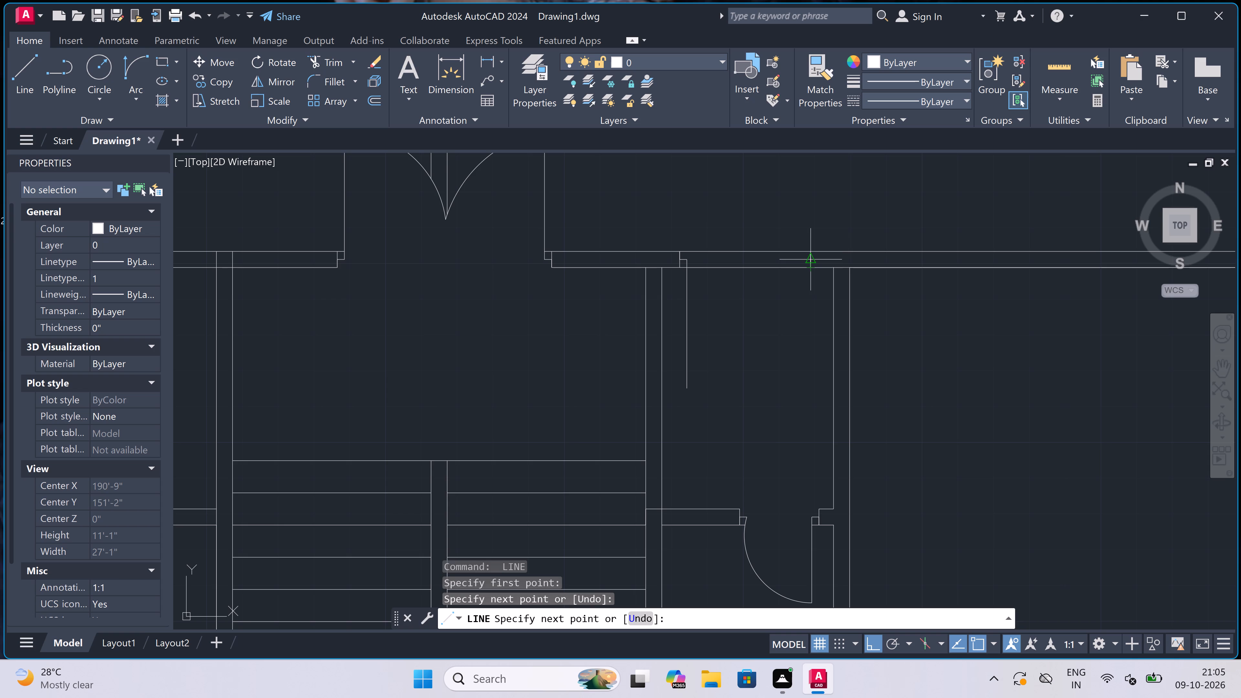
left_click(812, 260)
key("2")
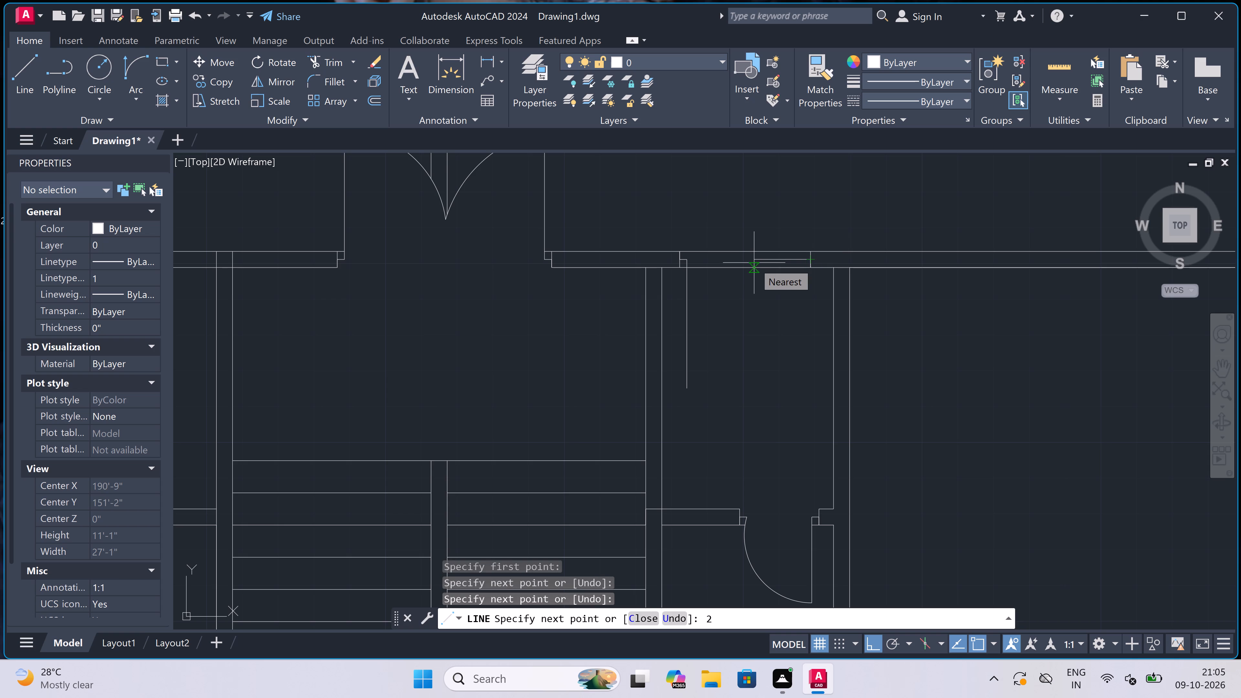
type("\"")
key("space")
key("Escape")
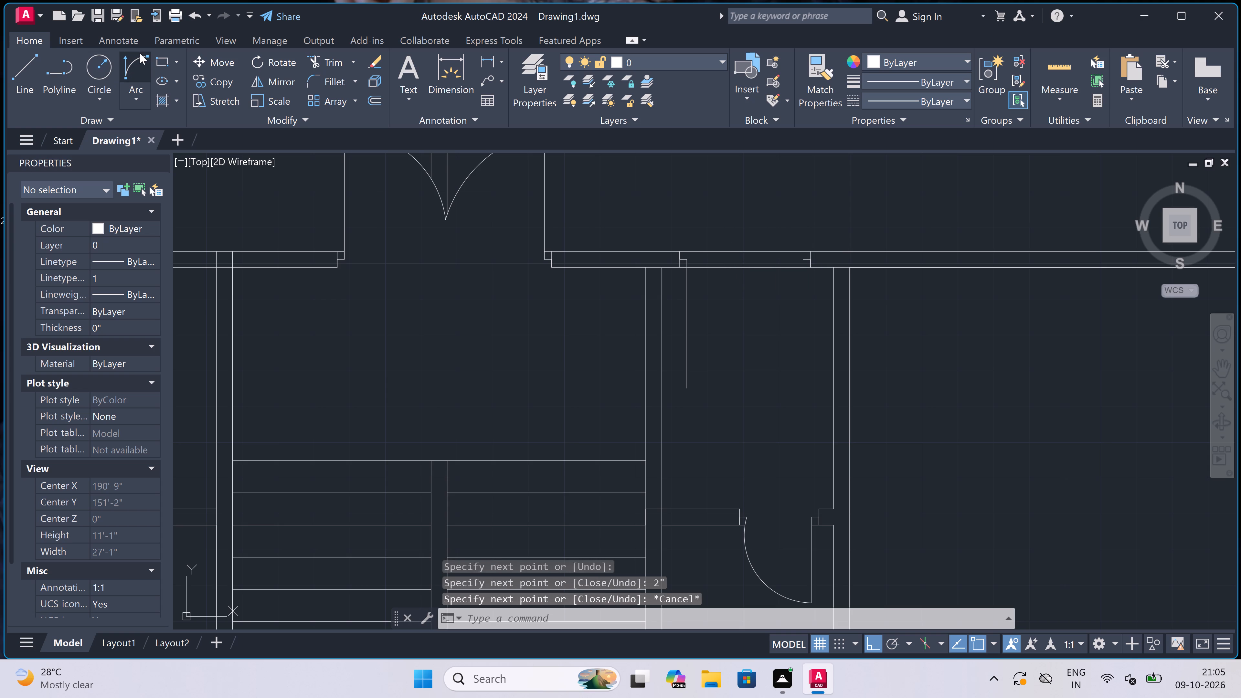
Draw the door swing arc from the leaf's south end to the east jamb's rebate line.
left_click_drag(138, 66, 137, 69)
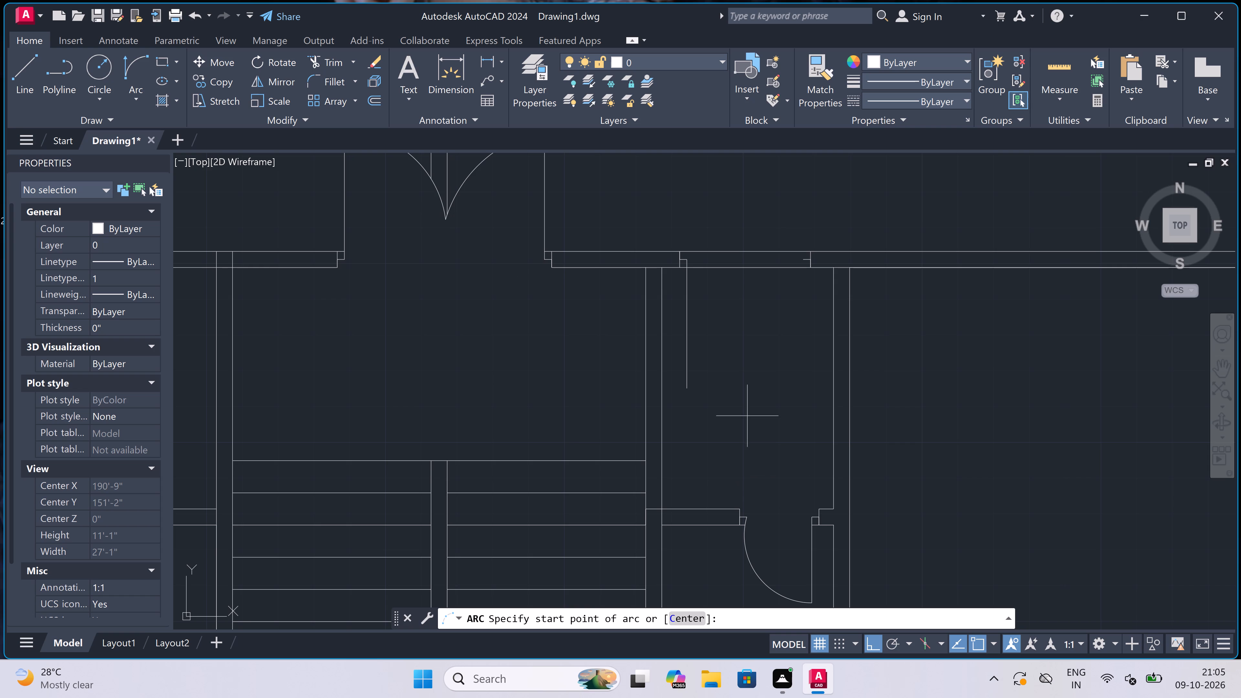
left_click(691, 387)
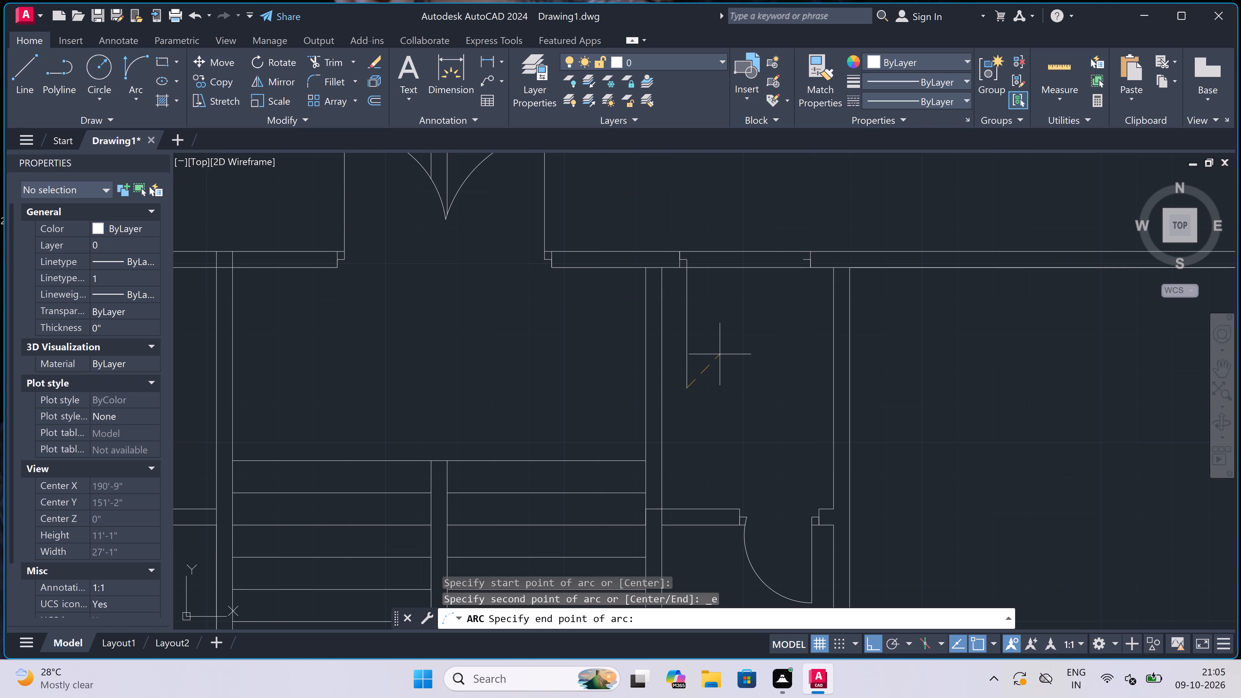
left_click(802, 260)
double_click(821, 404)
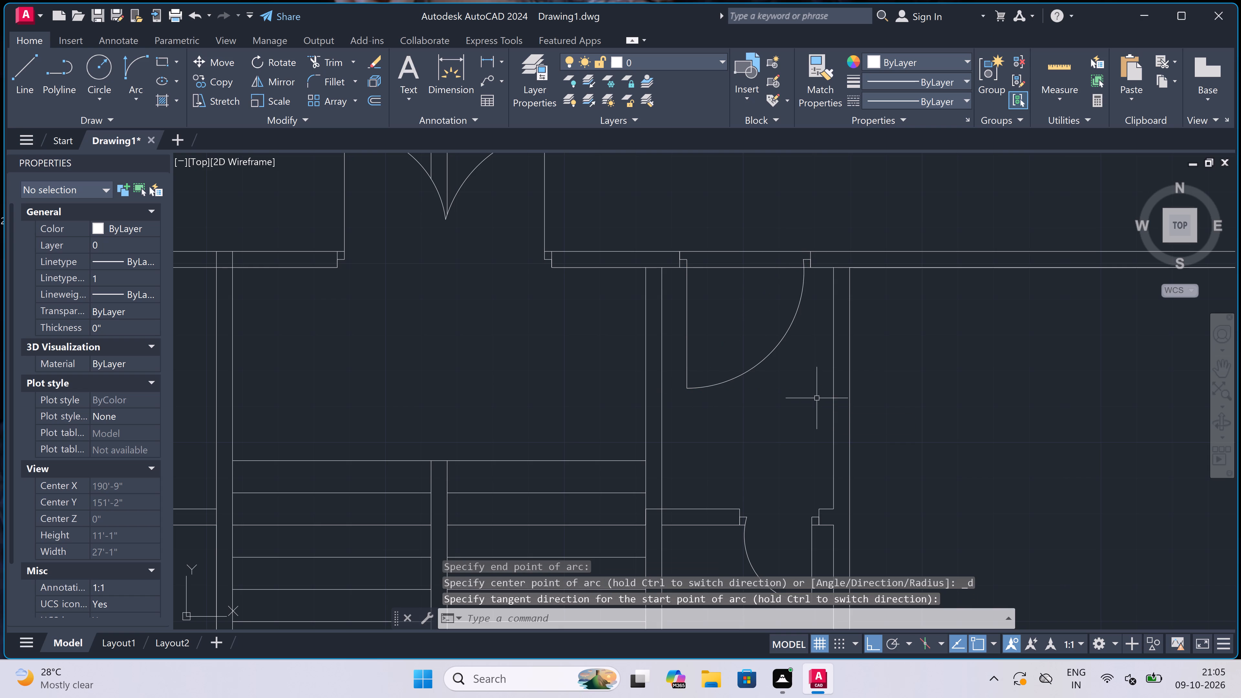
Trim both wall faces inside the new door opening and the south face across the junction with the stairwell's east wall.
key("t")
key("r")
key("space")
left_click(732, 195)
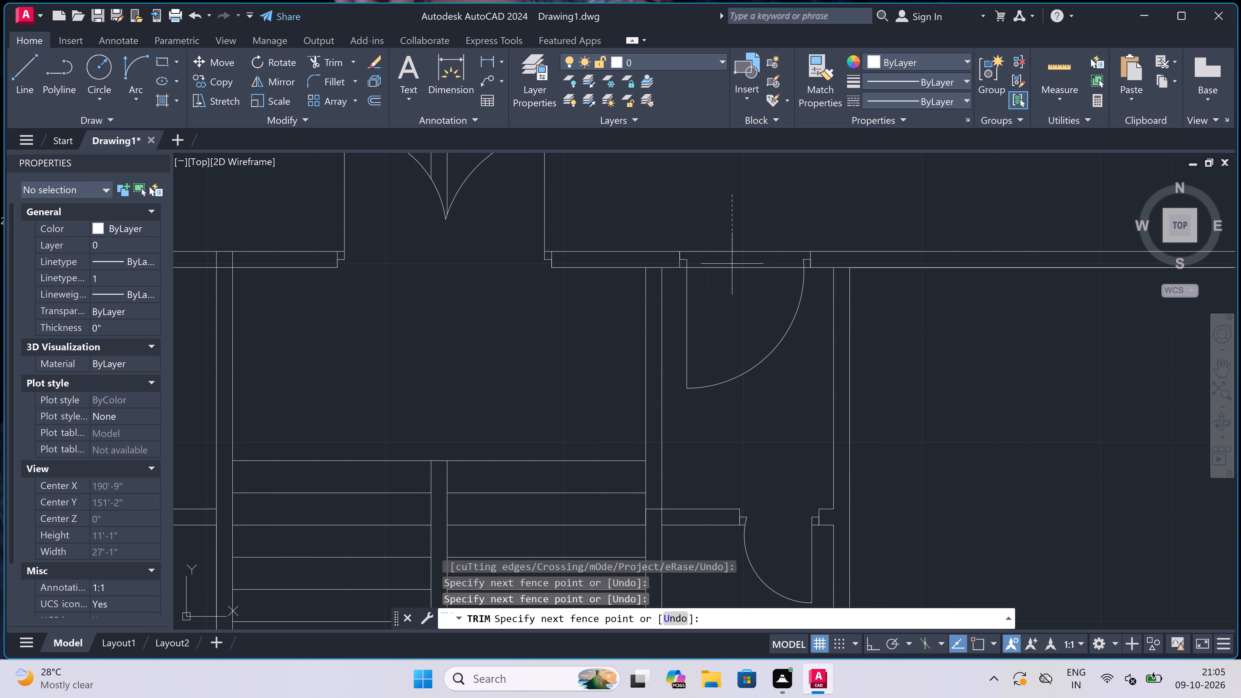
left_click(732, 314)
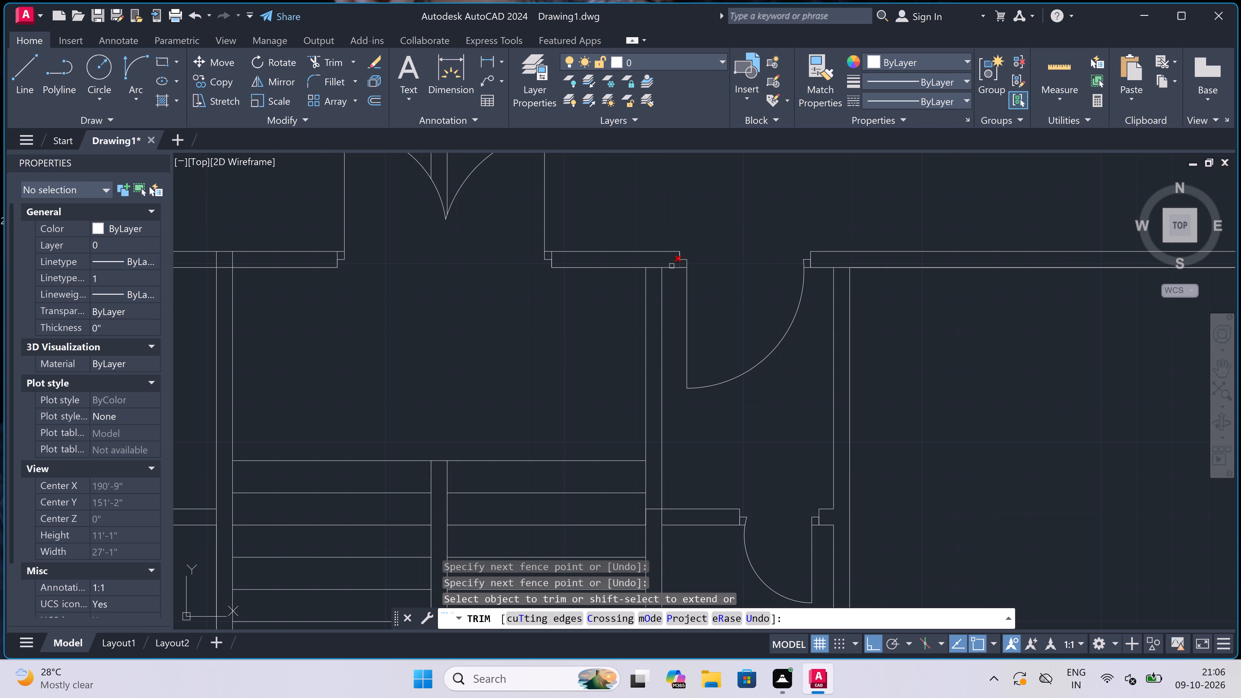
scroll(658, 269, "up", 2)
left_click(648, 257)
left_click(648, 278)
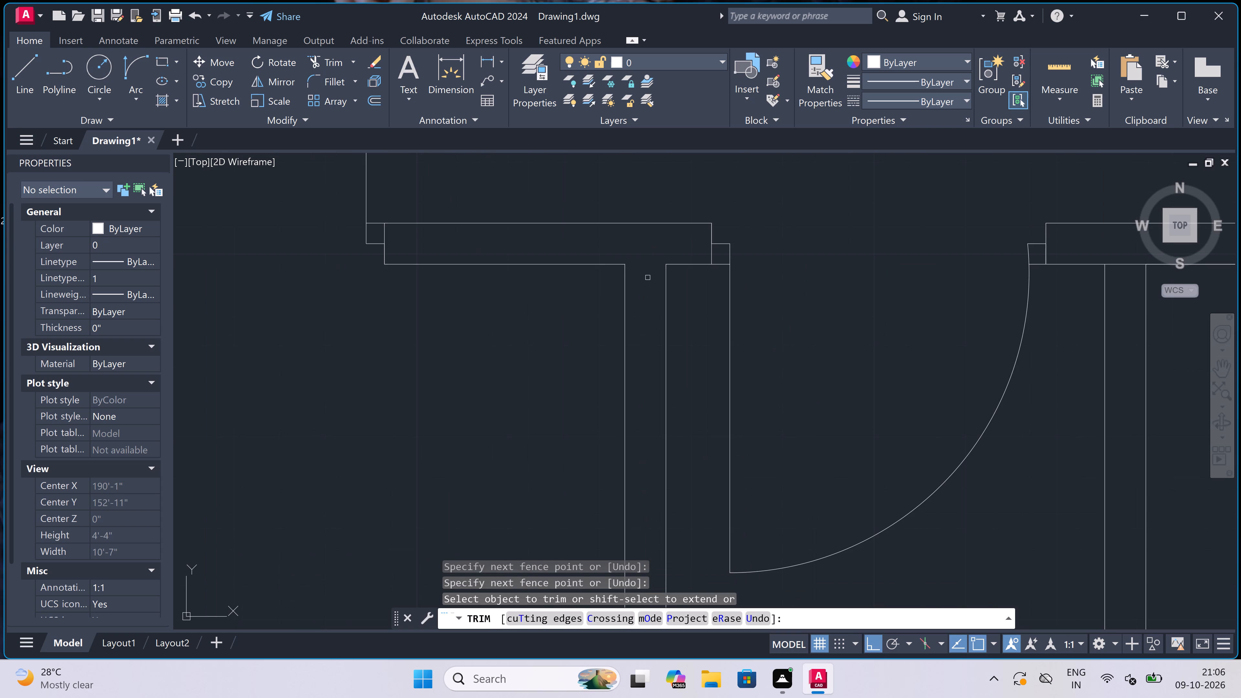
scroll(646, 270, "down", 4)
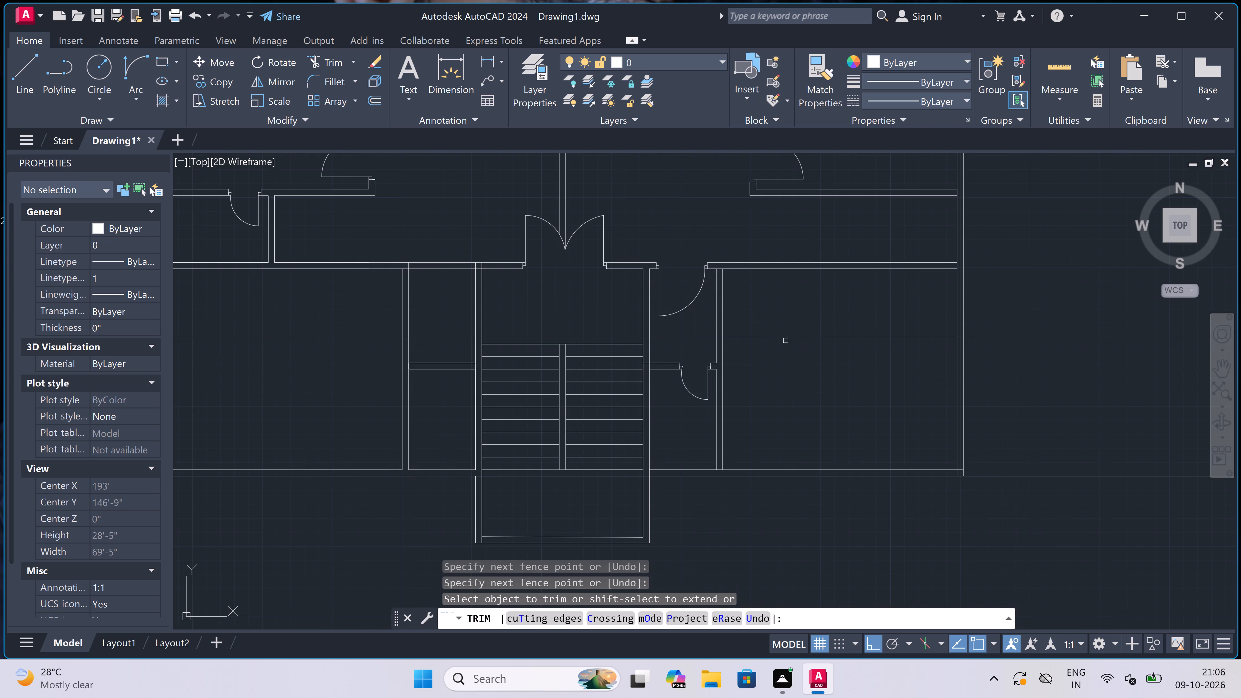
key("Escape")
Extend the short north face of the cross wall, beside the small door, east to the adjoining wall's far face.
scroll(740, 343, "up", 1)
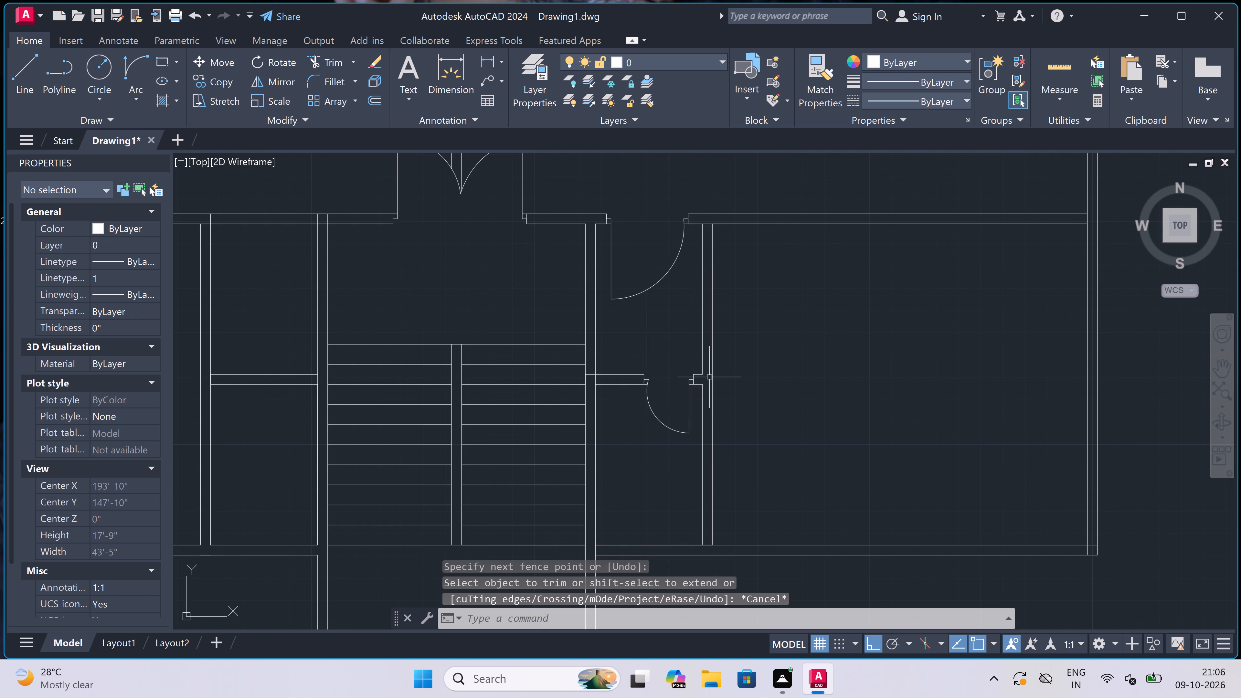
key("e")
key("x")
key("space")
scroll(699, 380, "up", 2)
left_click(702, 364)
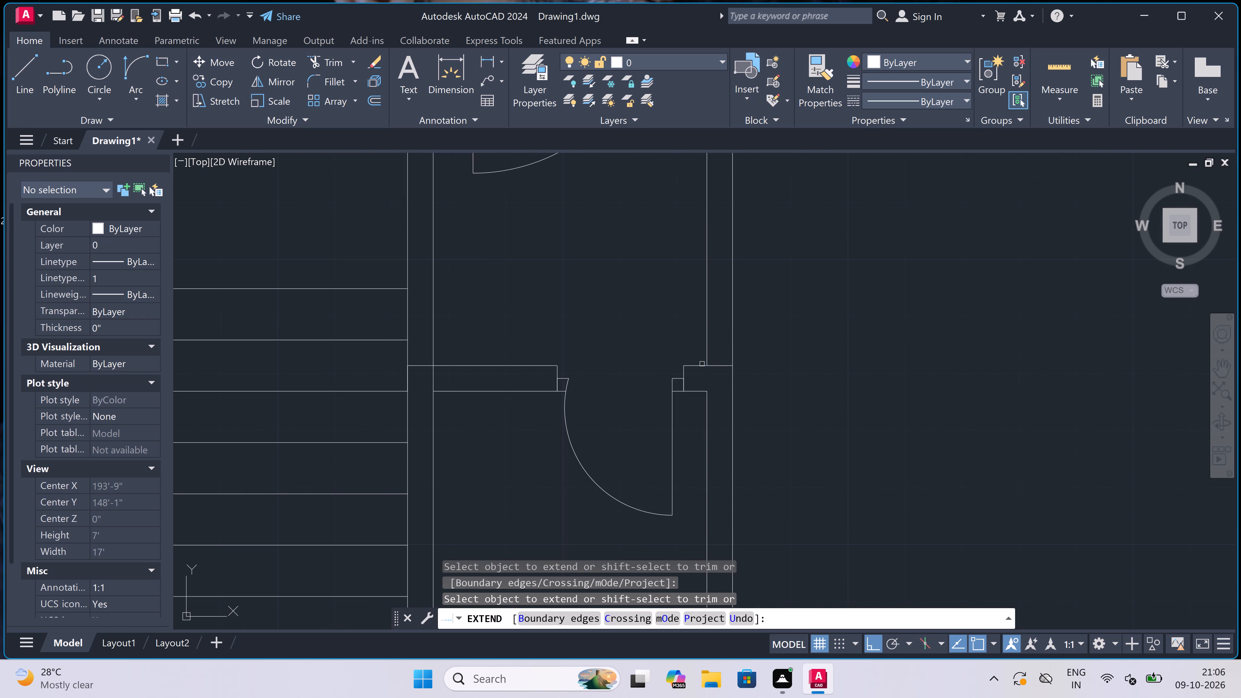
scroll(653, 327, "down", 1)
key("Escape")
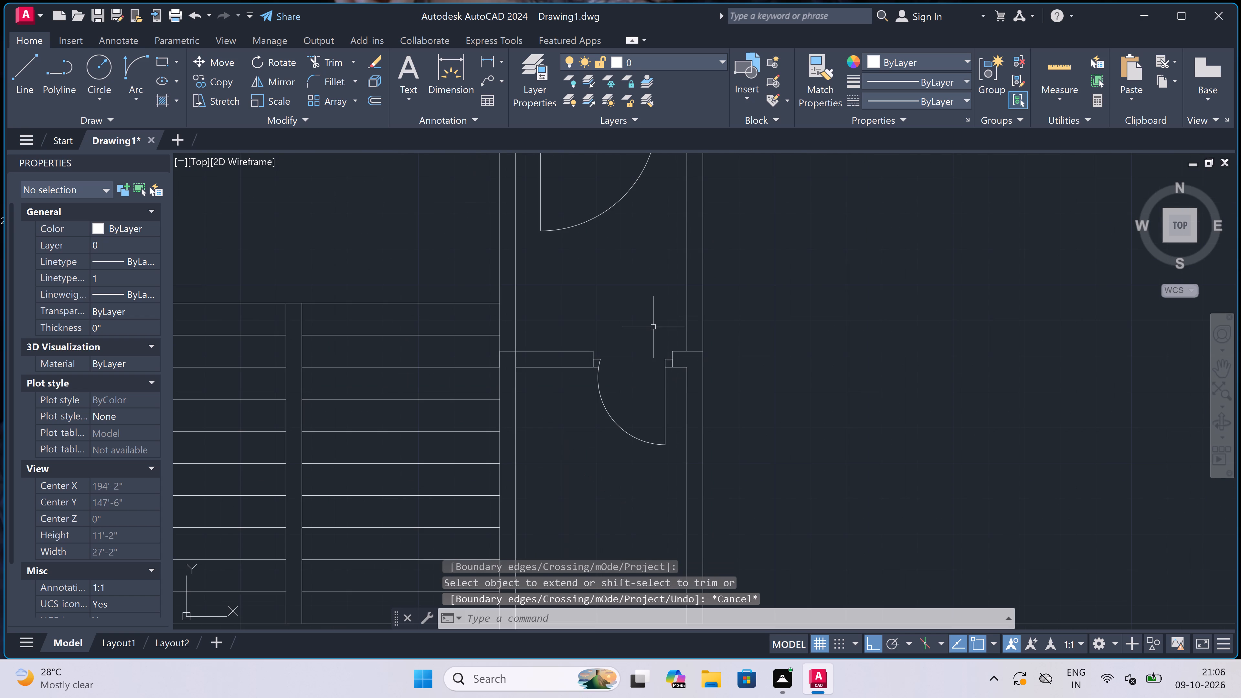
Trim away both faces of the wall east of the stairwell between the cross wall and the main wall to the north.
type("tr")
key("space")
scroll(653, 327, "down", 2)
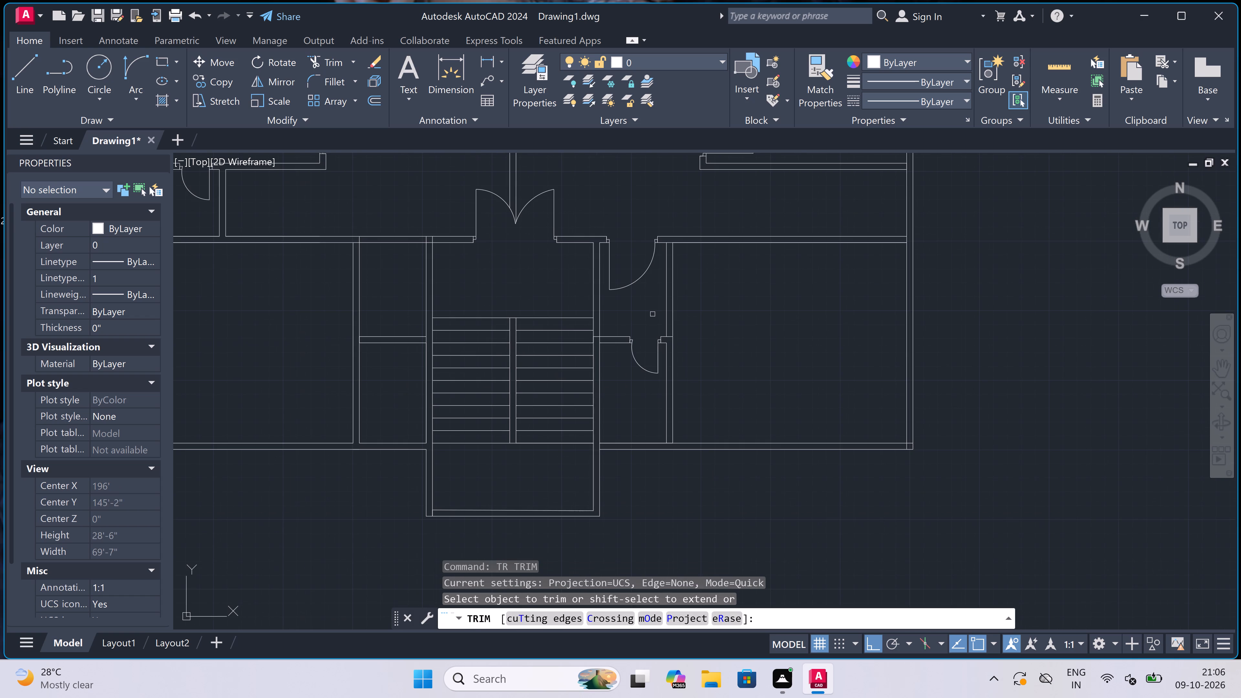
left_click(654, 310)
left_click(693, 292)
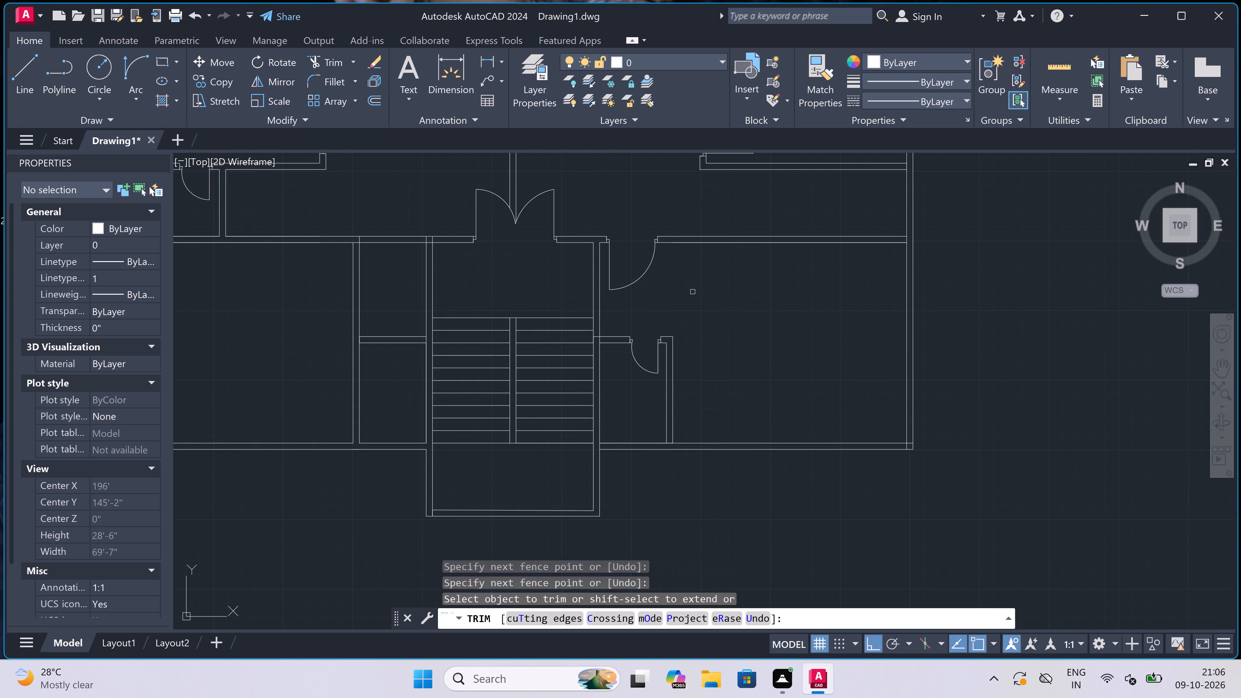
Trim the overlapping face lines where the eastern cross wall meets the stairwell's east wall to open the junction.
scroll(598, 341, "up", 2)
left_click(598, 340)
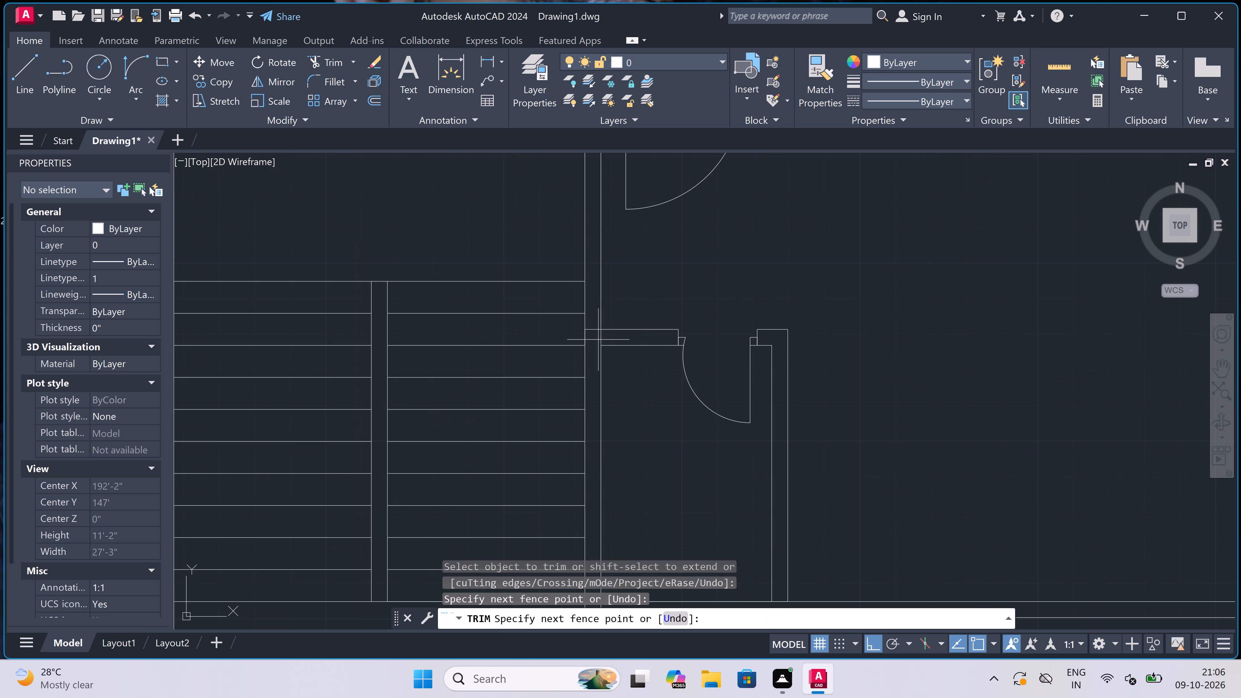
left_click(606, 337)
left_click(593, 335)
left_click(593, 304)
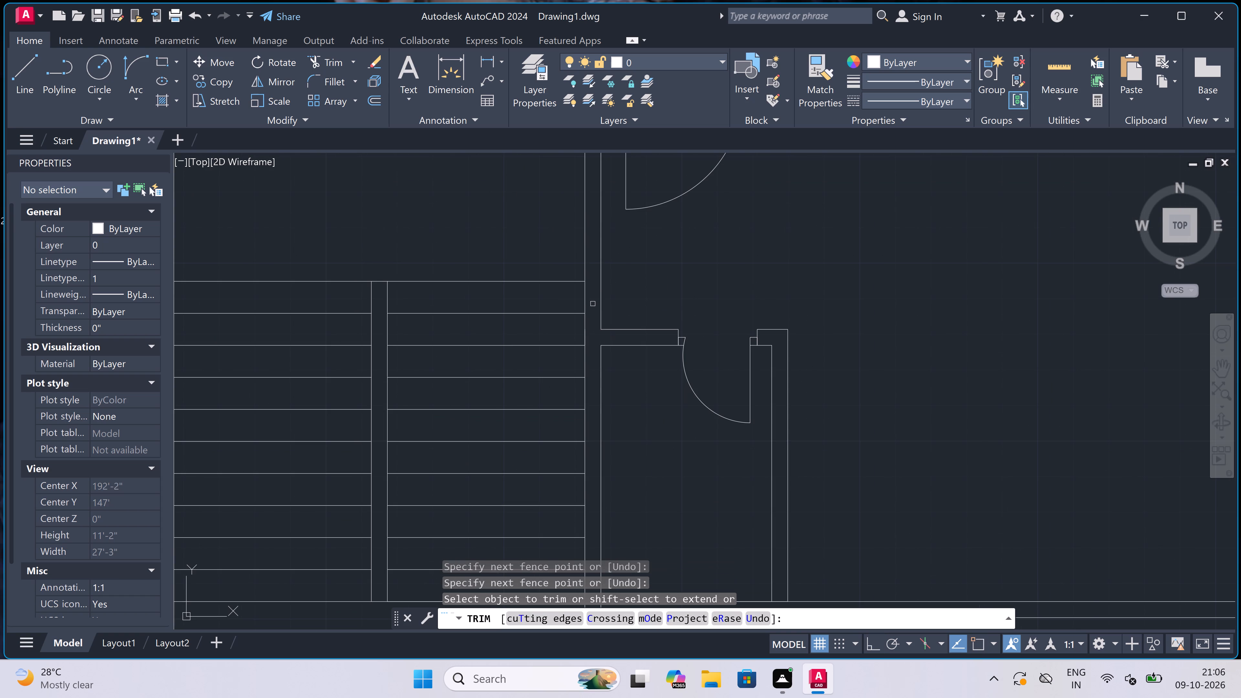
Trim the adjoining wall faces across both ends of the short cross wall west of the stairwell.
scroll(593, 304, "down", 5)
scroll(487, 316, "up", 2)
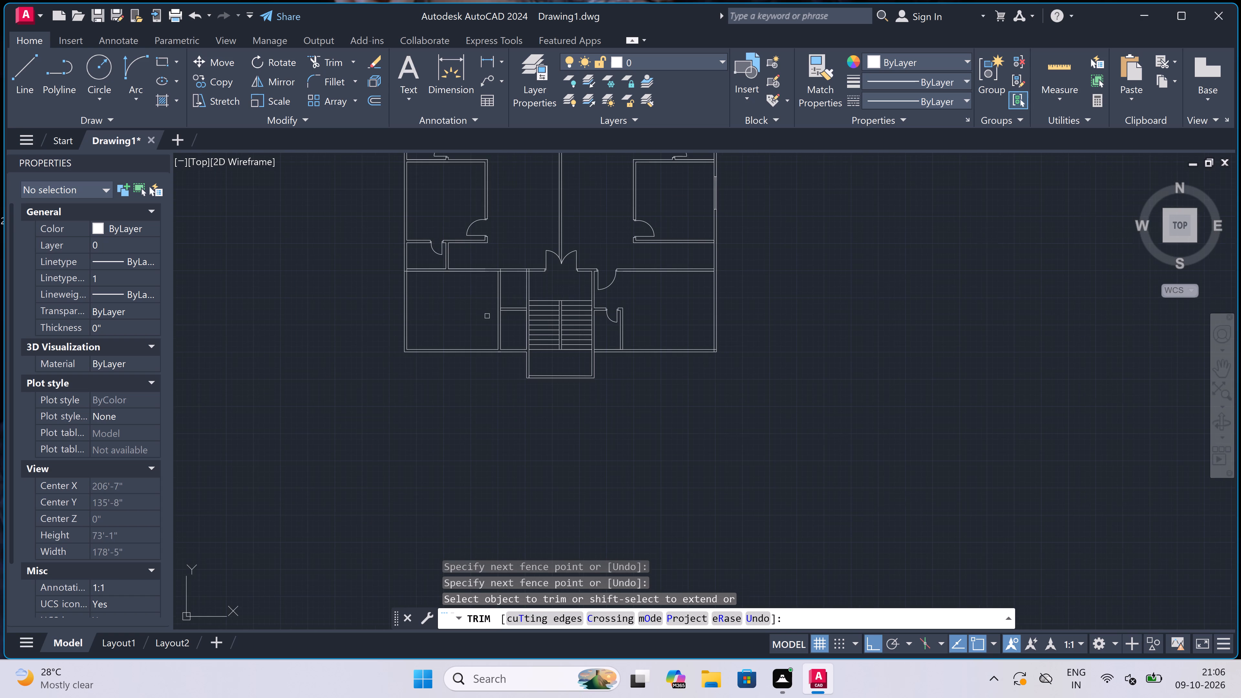
scroll(524, 297, "up", 3)
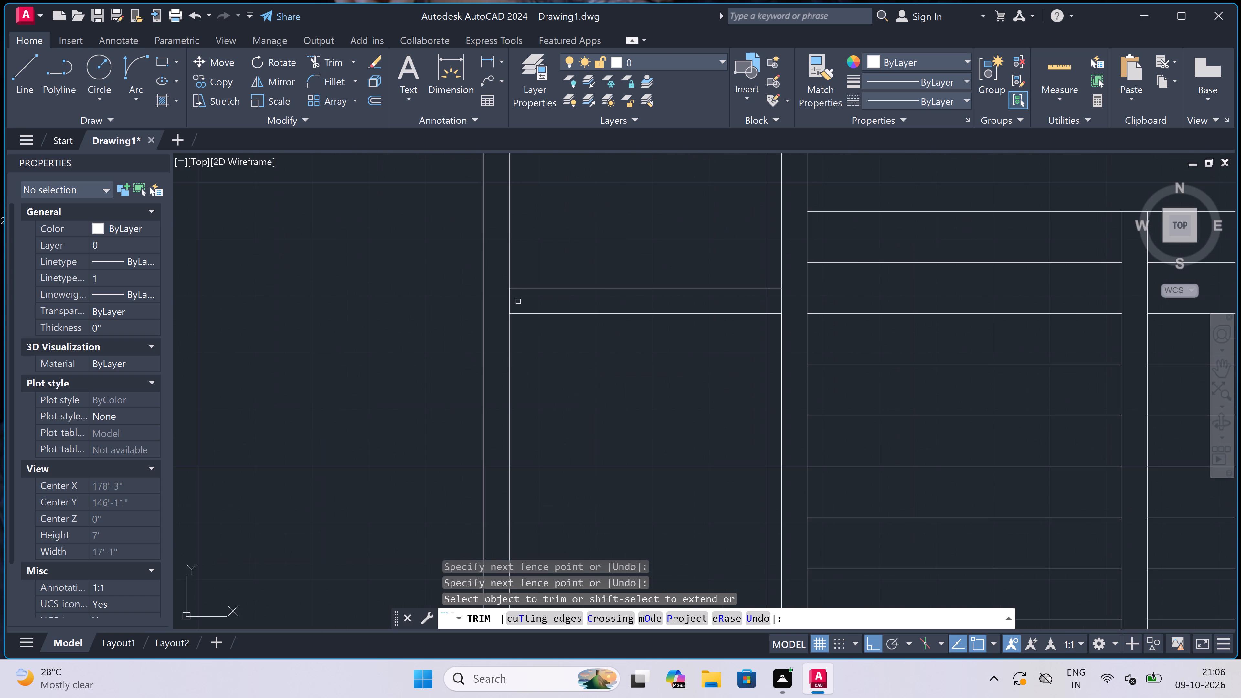
left_click(503, 303)
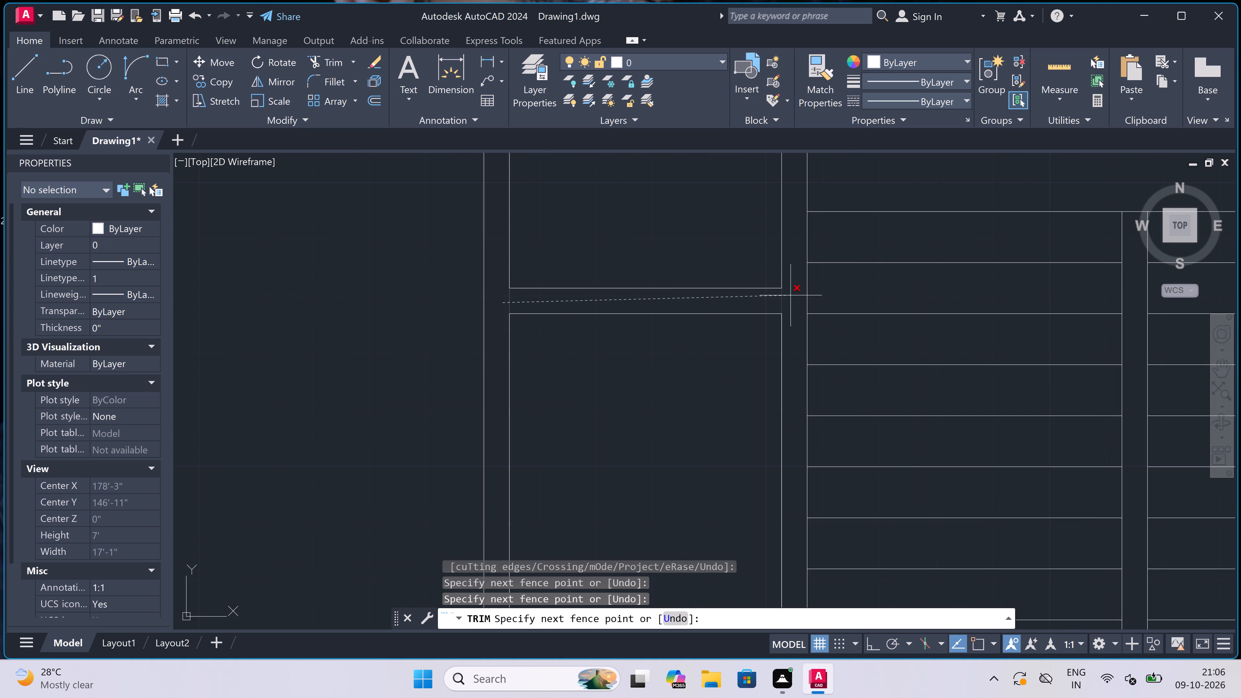
left_click(790, 296)
scroll(621, 300, "down", 4)
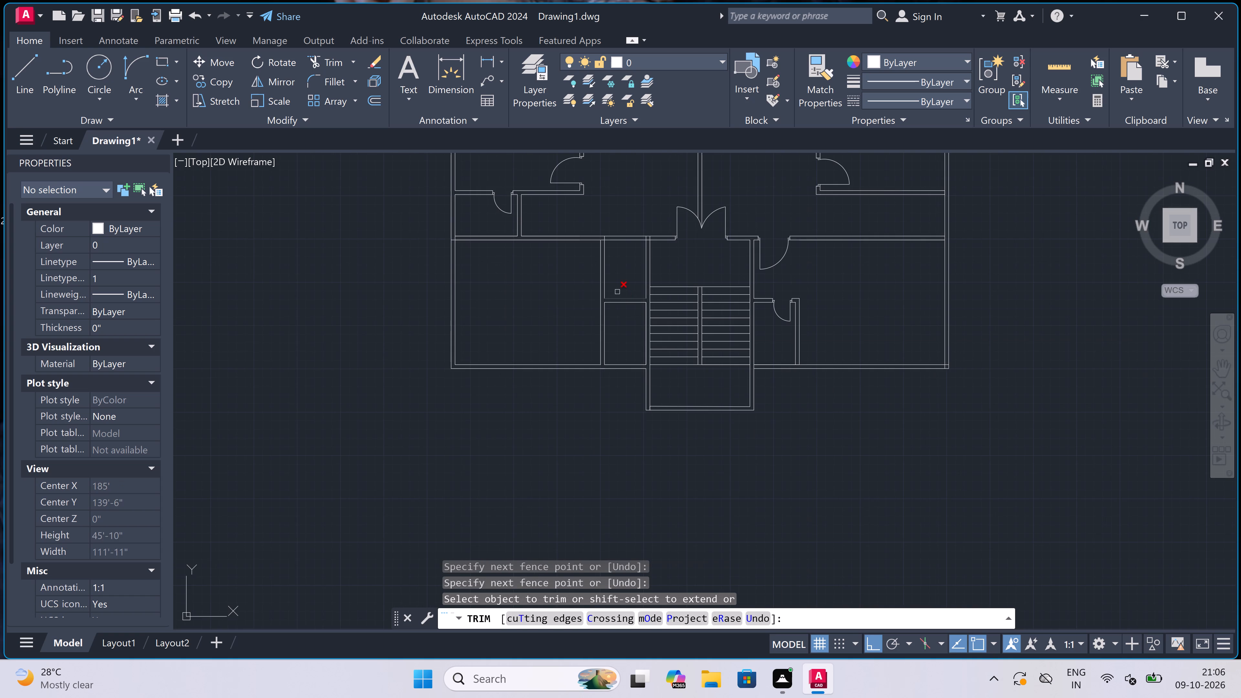
scroll(600, 242, "up", 1)
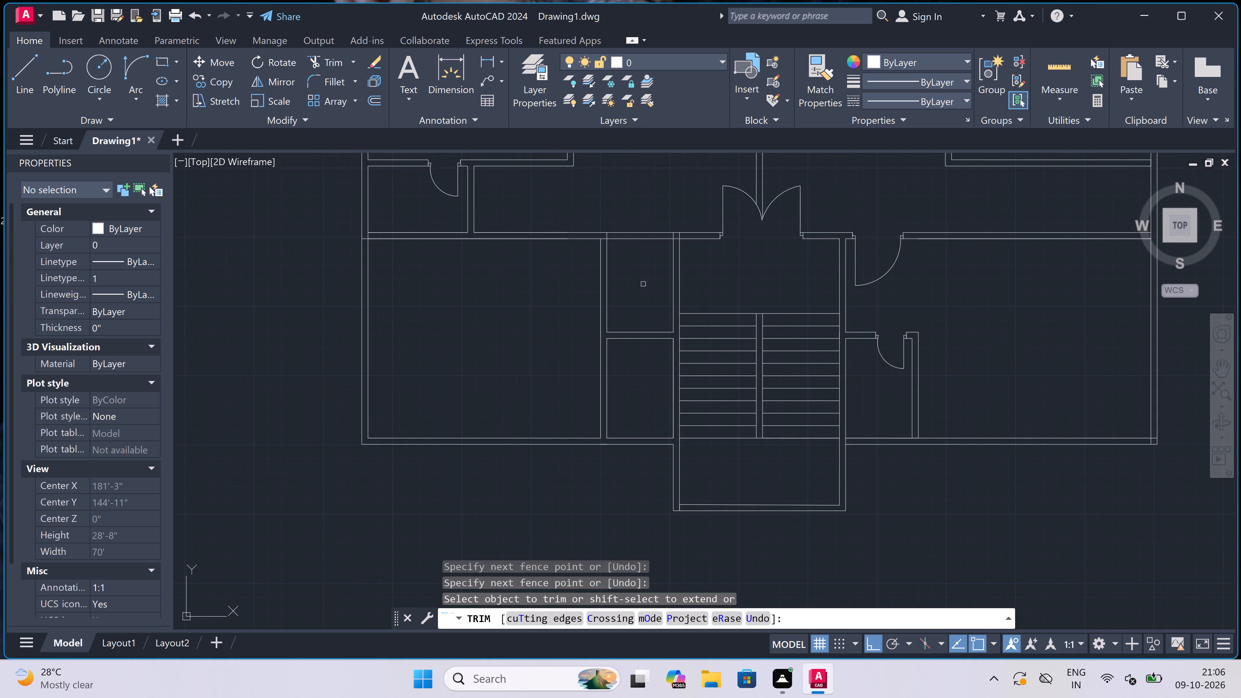
key("Escape")
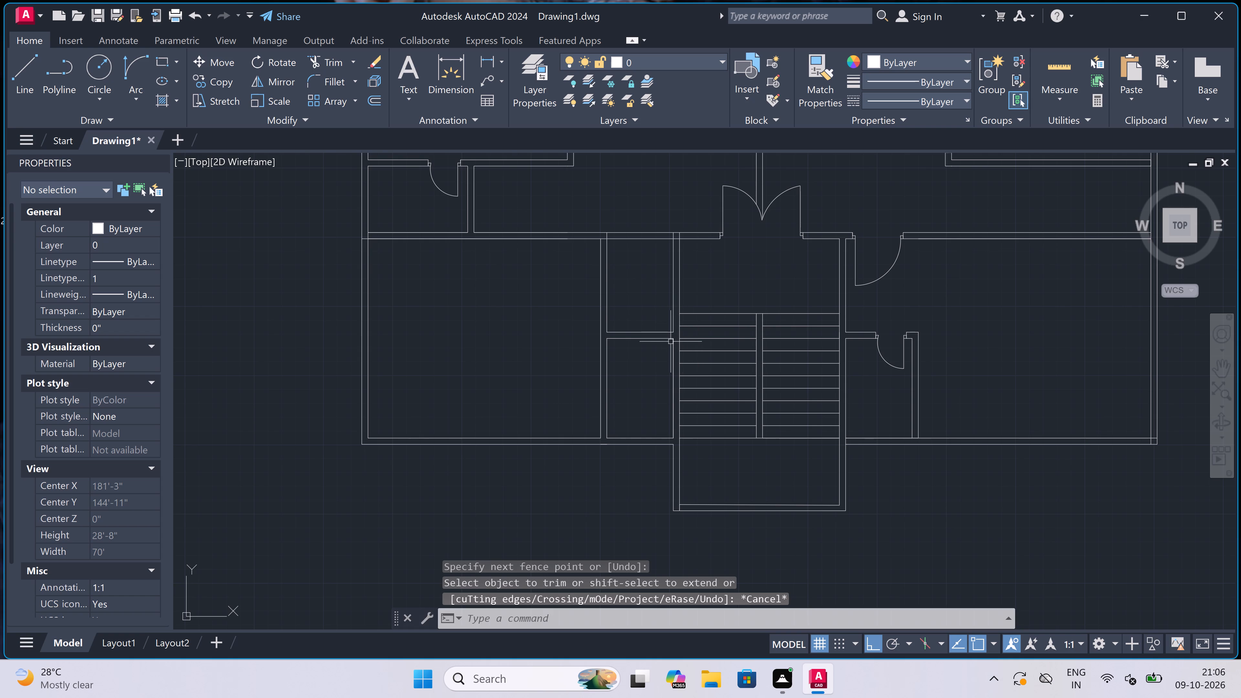
Draw a door jamb across the western cross wall near its west end, a 2" rebate line east from its midpoint, and a 2' leaf southward.
key("l")
key("space")
scroll(630, 338, "up", 2)
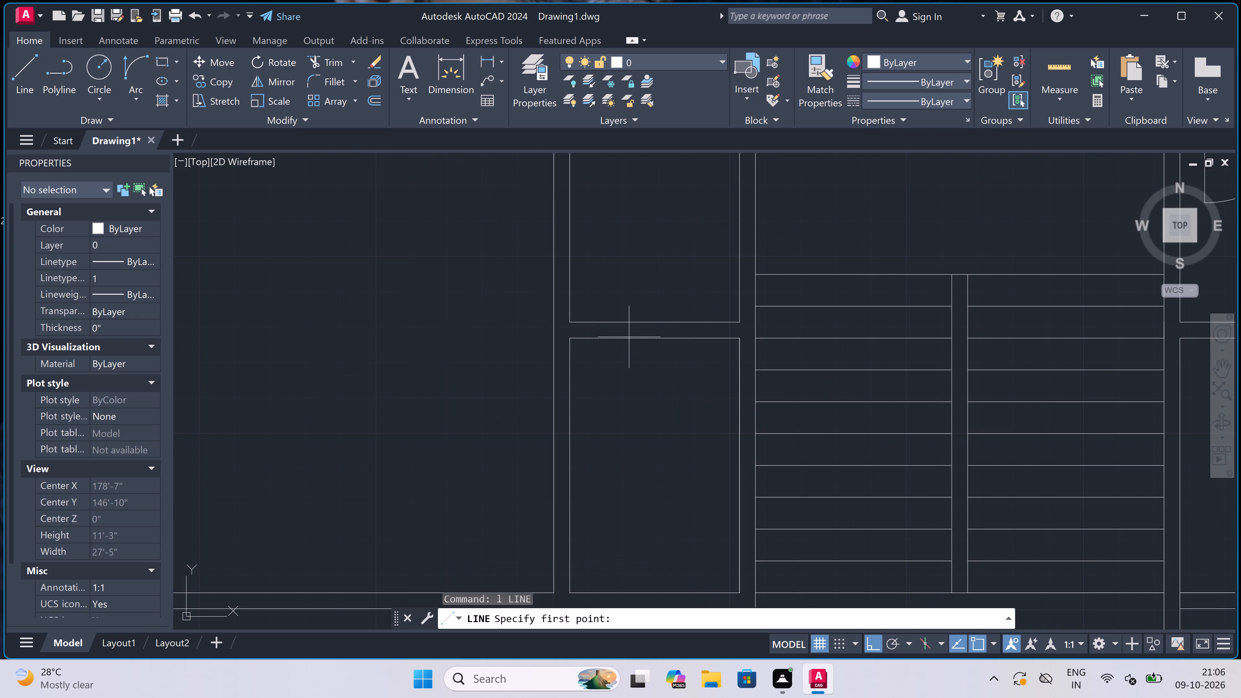
scroll(584, 323, "up", 1)
left_click(583, 324)
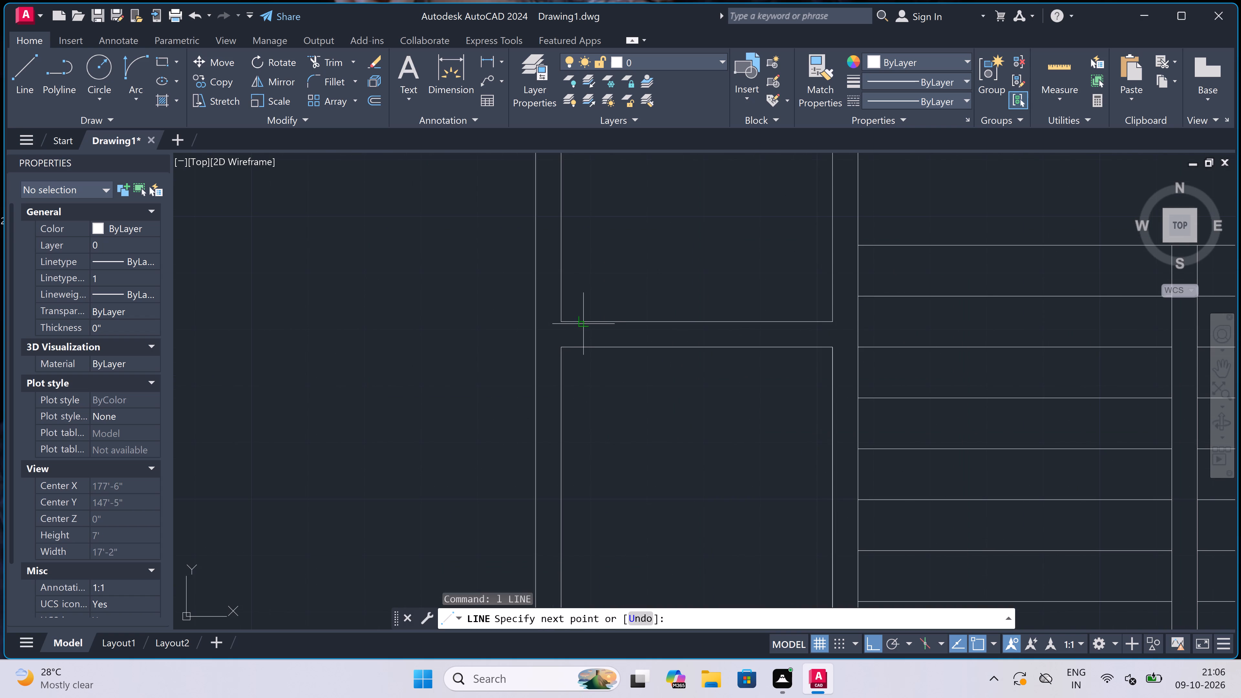
left_click(583, 348)
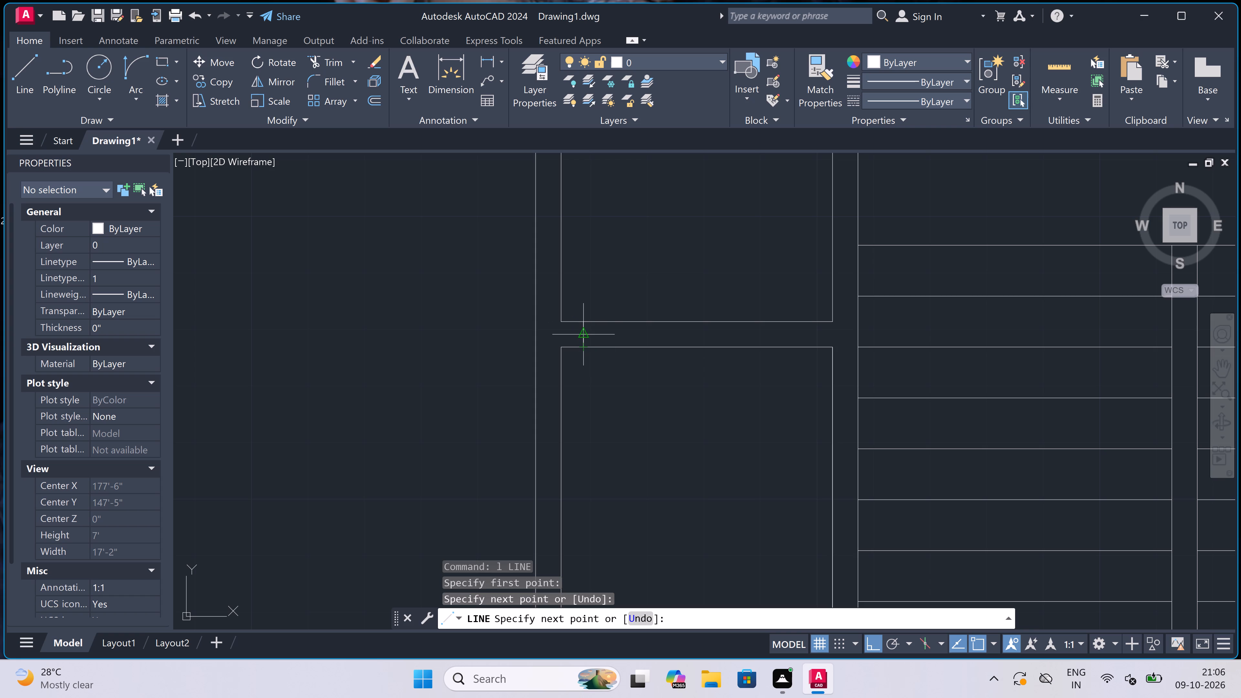
left_click(585, 334)
type("2\"")
key("space")
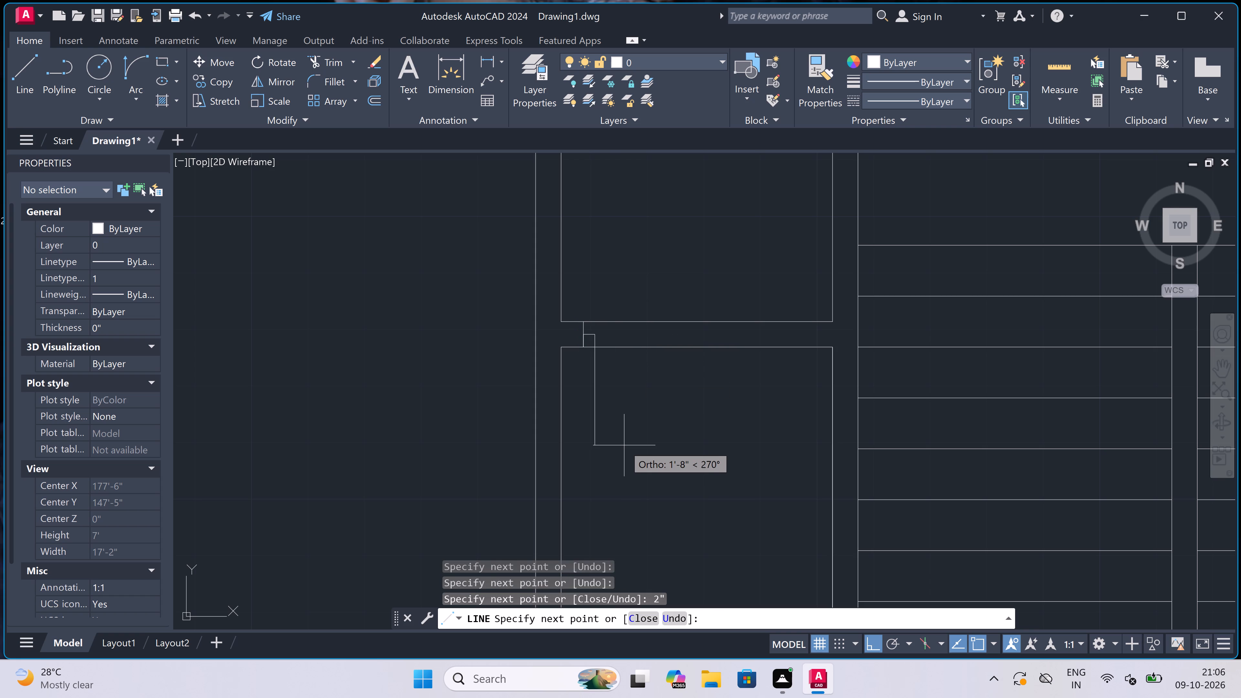
type("2'")
key("space")
key("Escape")
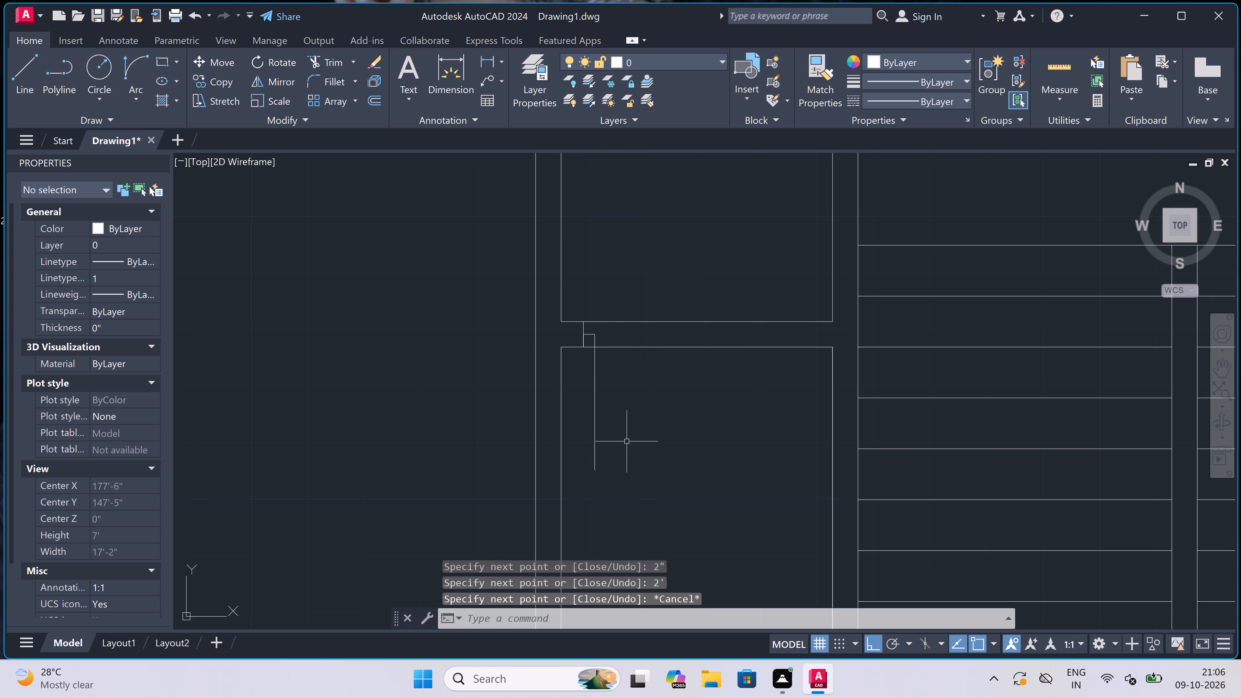
Draw the opposite jamb across the western cross wall to the east, with a 2" rebate line westward from its midpoint.
key("space")
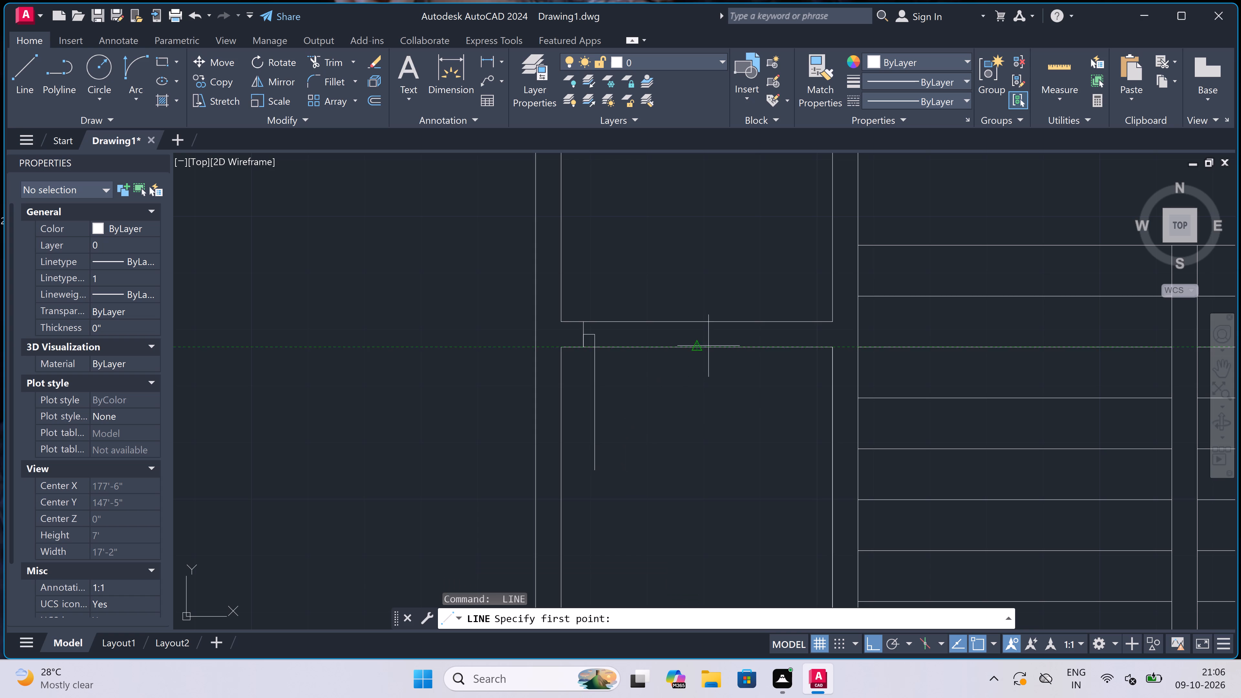
left_click(710, 347)
left_click(710, 325)
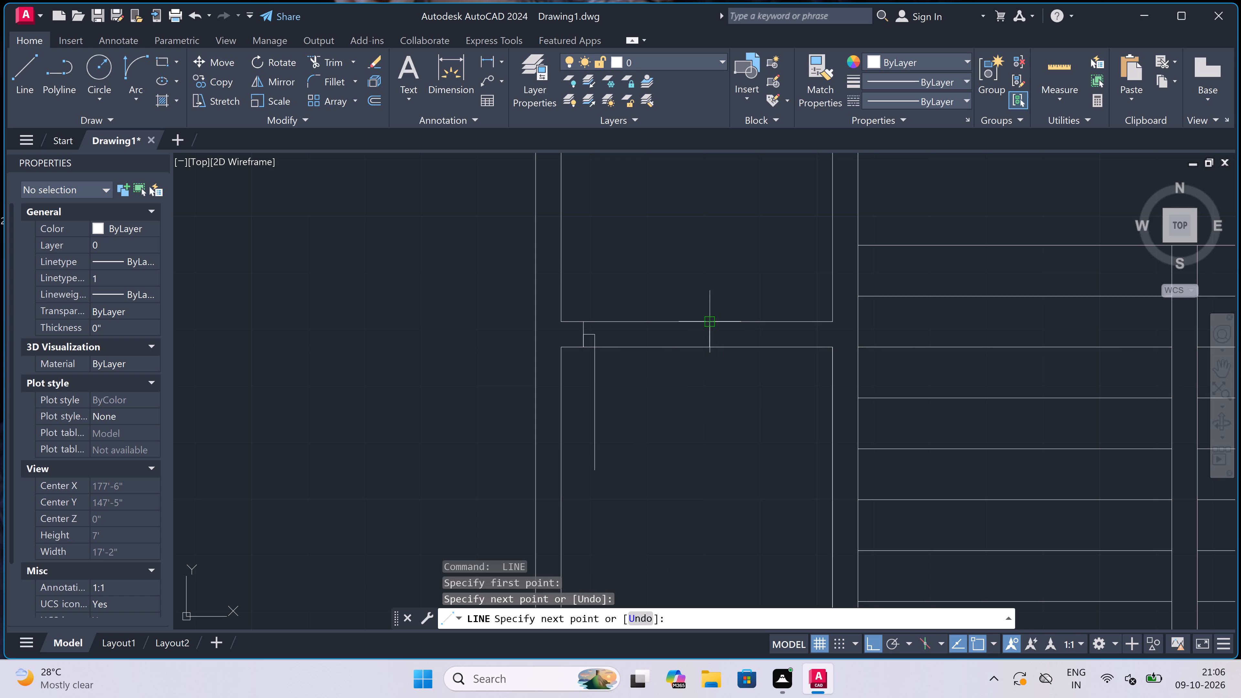
left_click(708, 333)
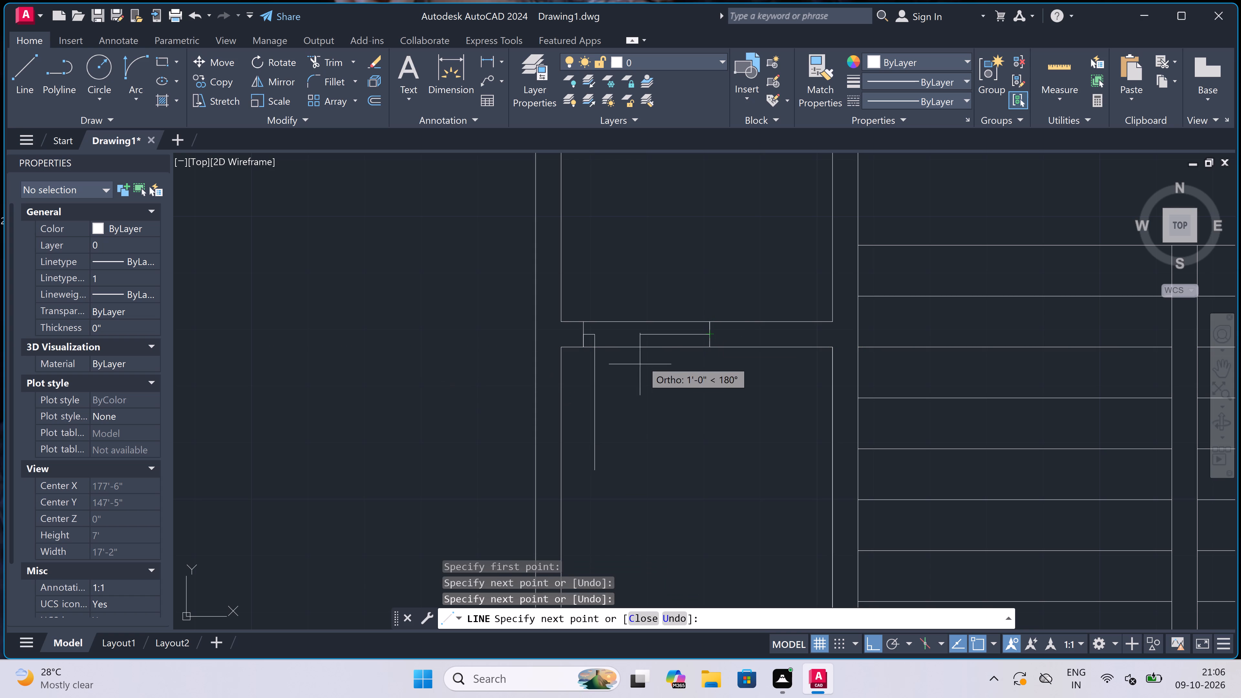
key("2")
type("\"")
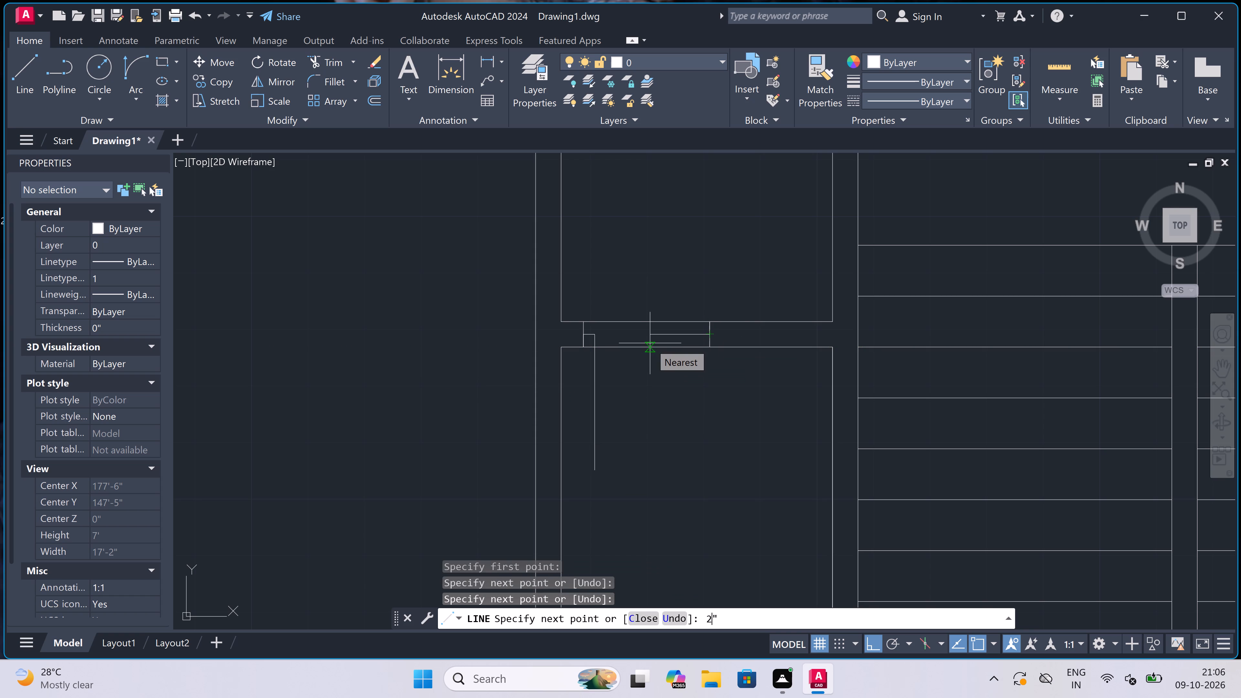
key("space")
key("Escape")
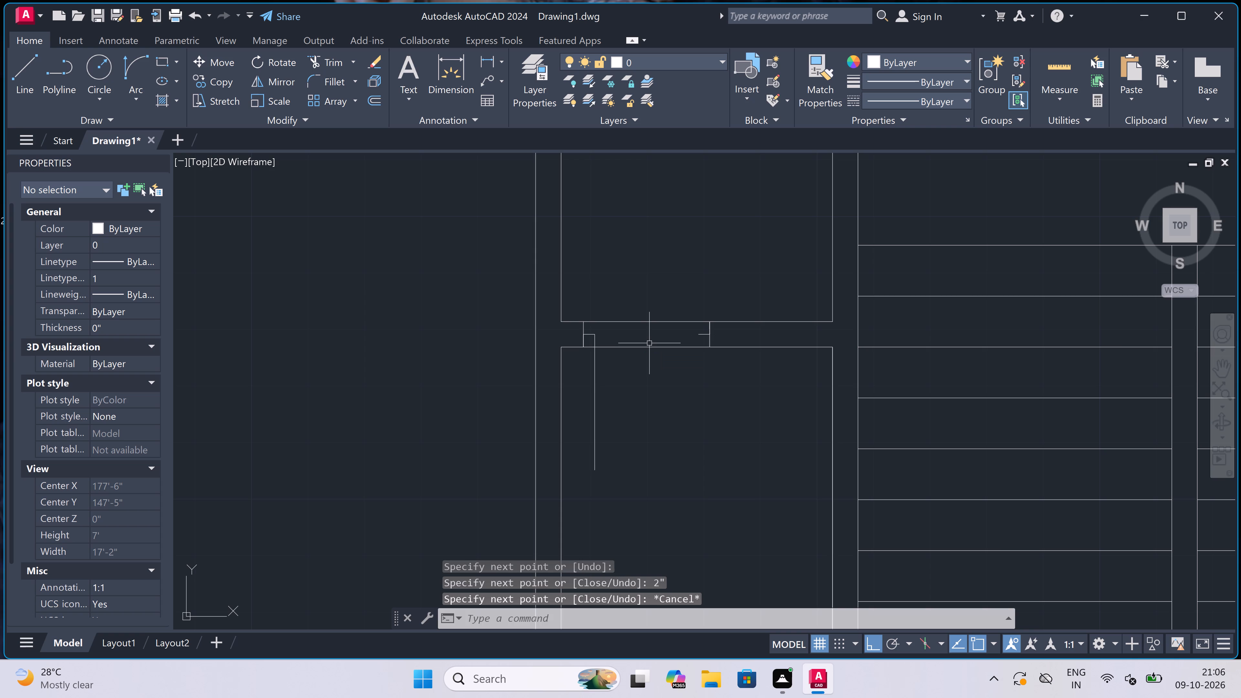
Draw the door swing arc from the new leaf's south end to the east jamb's rebate line.
type("mm")
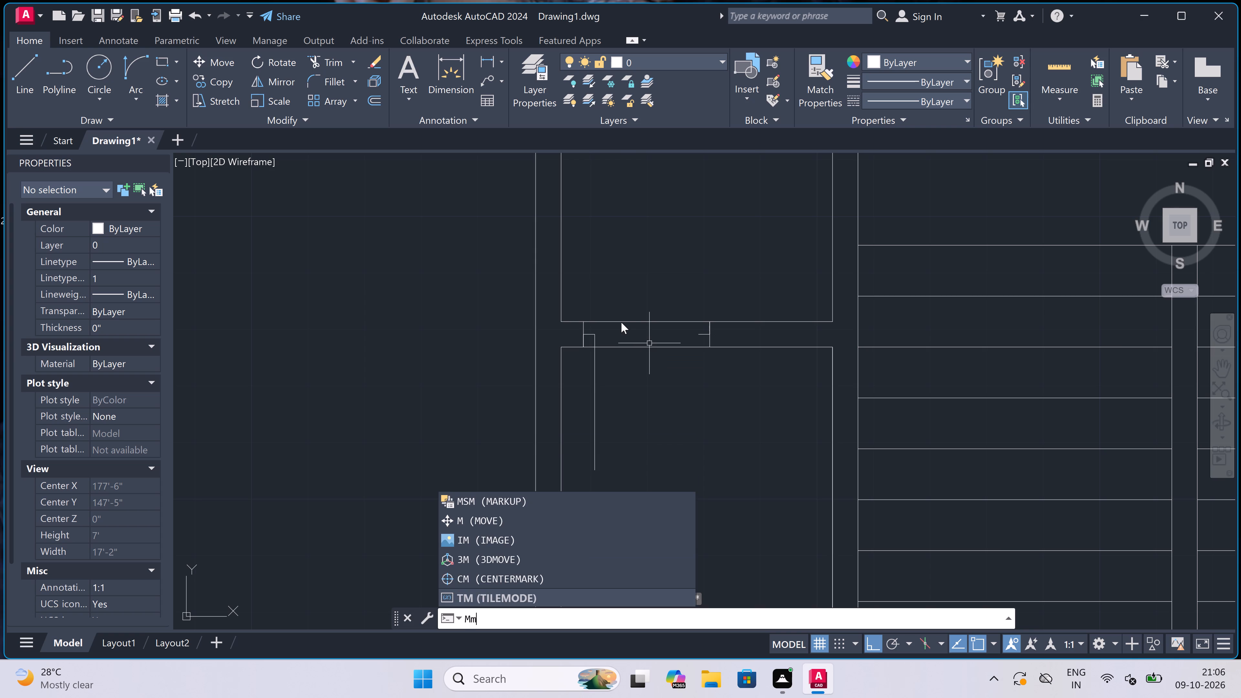
left_click(628, 286)
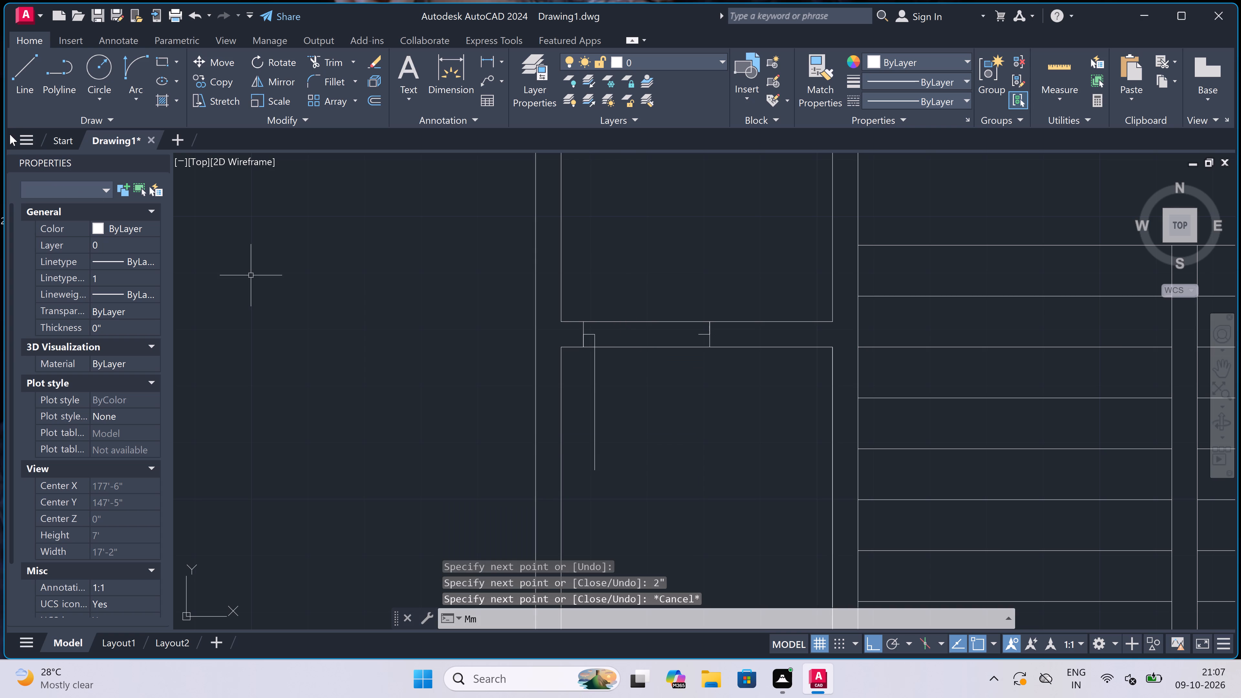
left_click(141, 62)
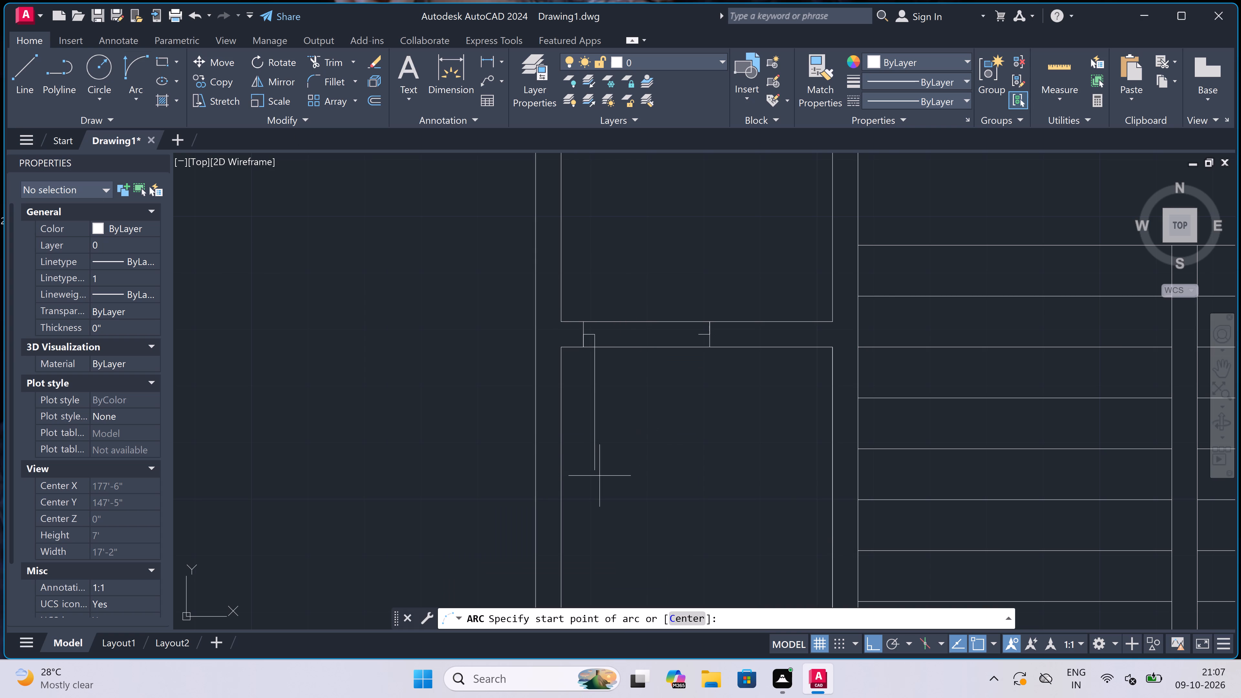
left_click(595, 468)
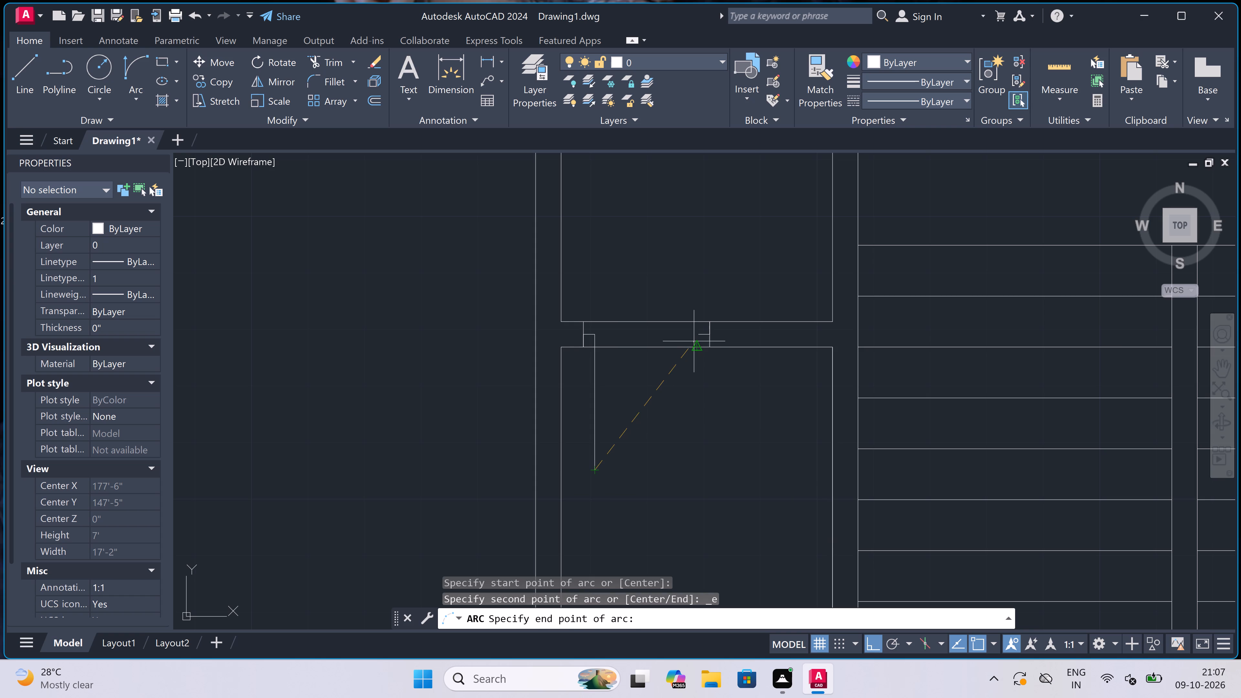
left_click(697, 330)
left_click(775, 469)
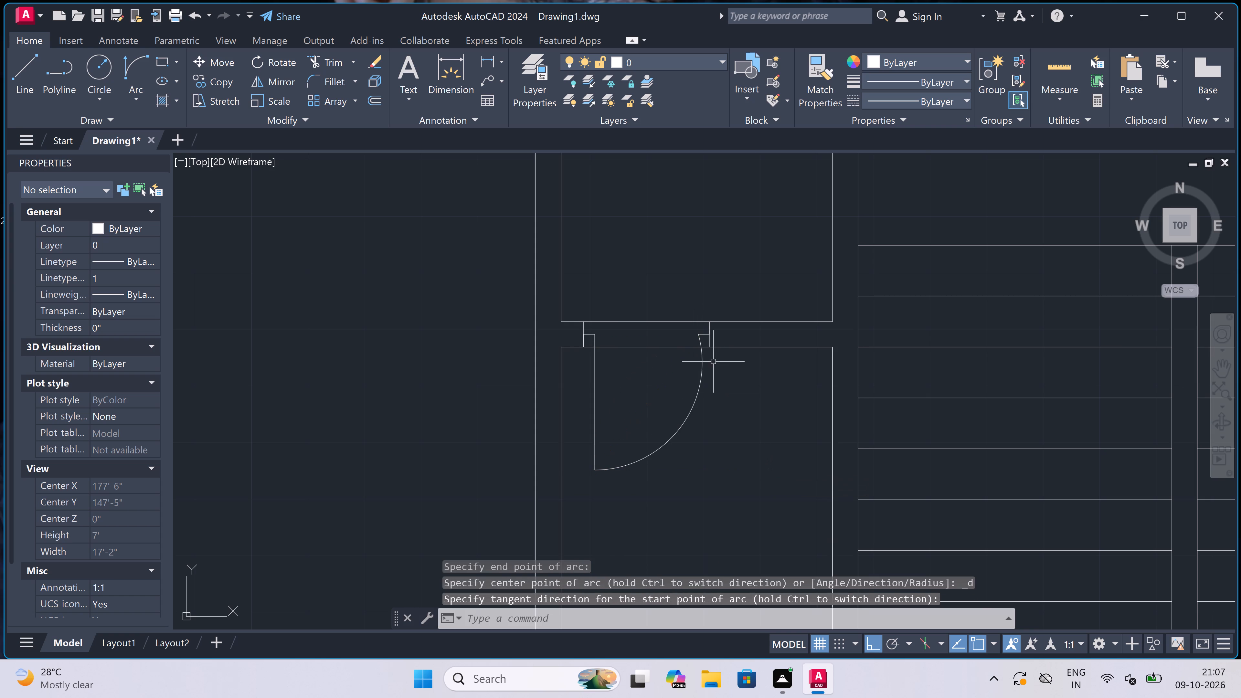
Trim both cross wall faces inside the new door opening west of the stairwell.
key("t")
key("r")
key("space")
left_click(672, 270)
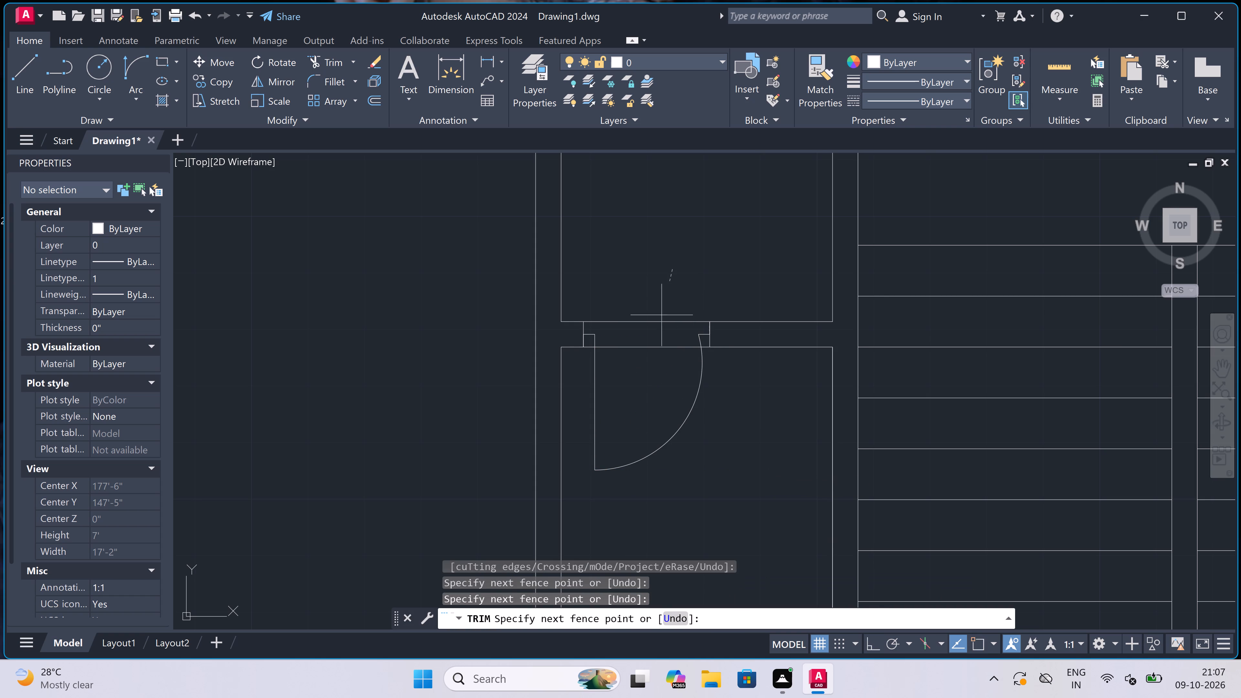
left_click(640, 428)
scroll(645, 370, "down", 3)
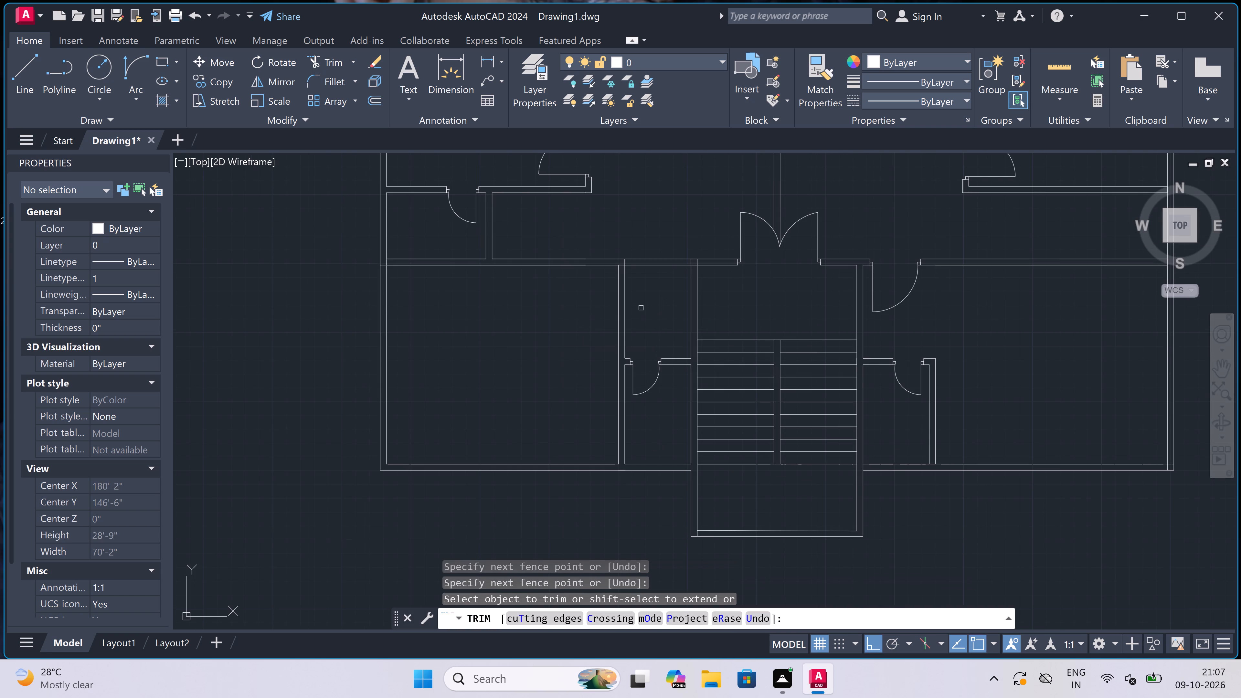
scroll(640, 295, "up", 1)
key("Escape")
scroll(626, 410, "up", 2)
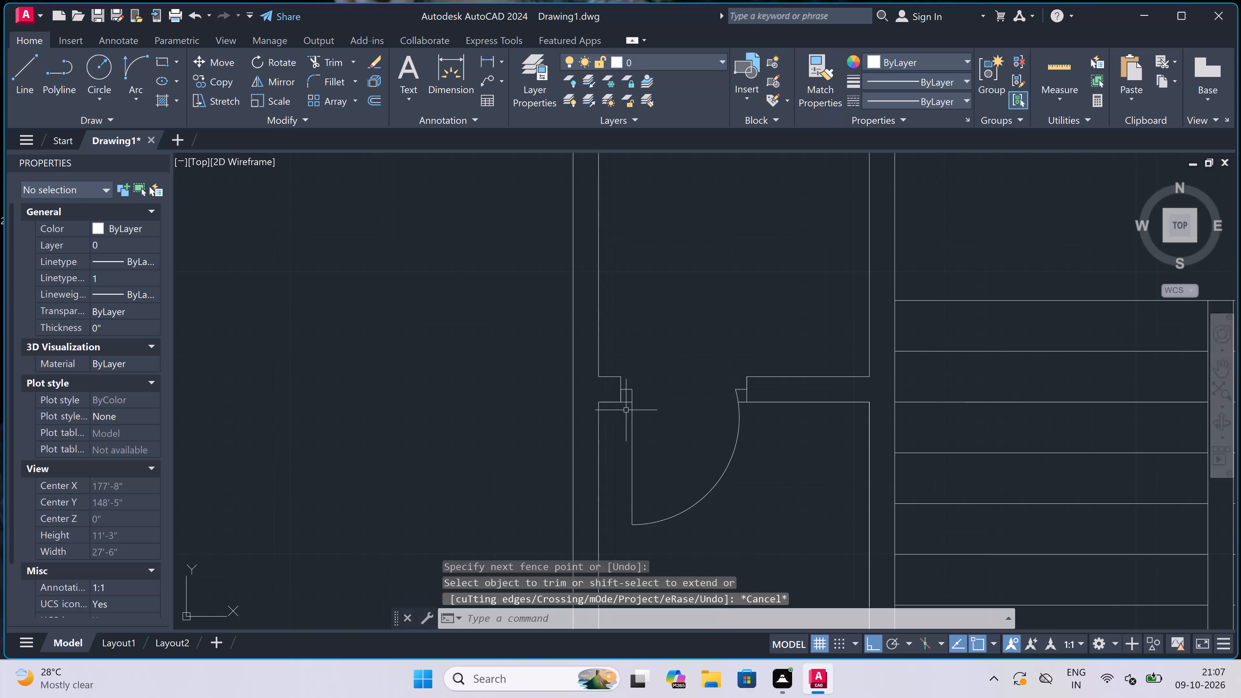
Extend the short north face of the western cross wall, beside the door, west to the adjoining wall's far face.
scroll(626, 410, "up", 1)
key("e")
key("x")
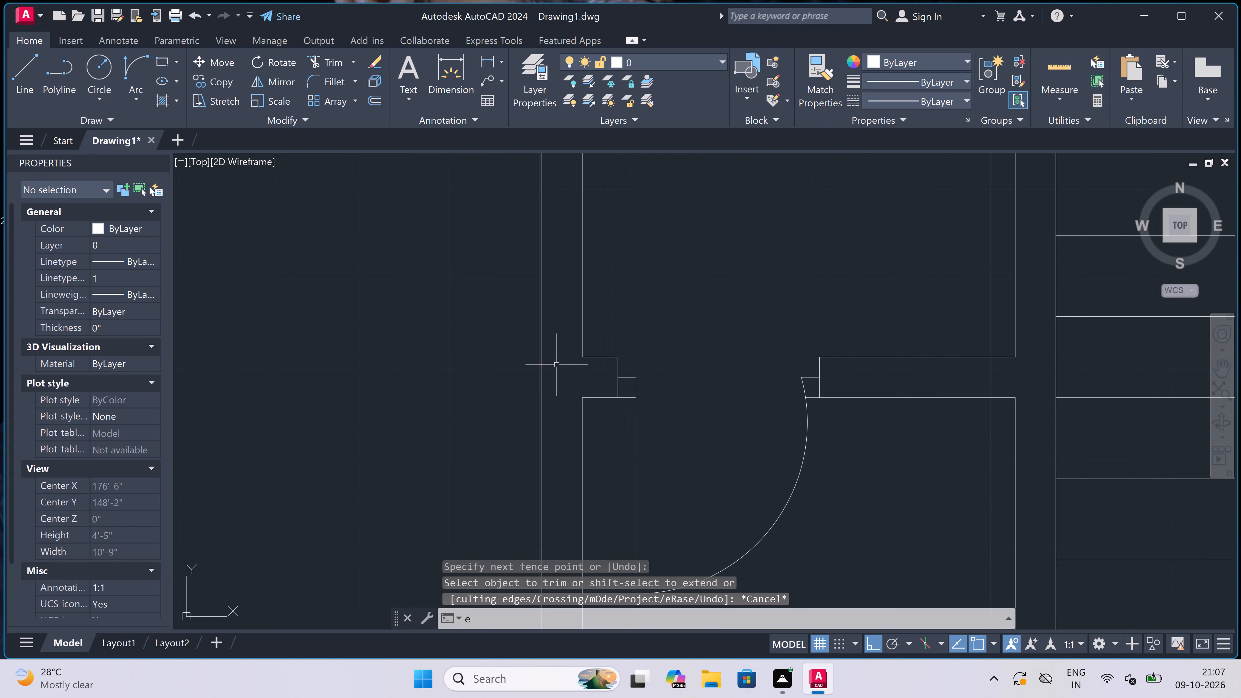
key("space")
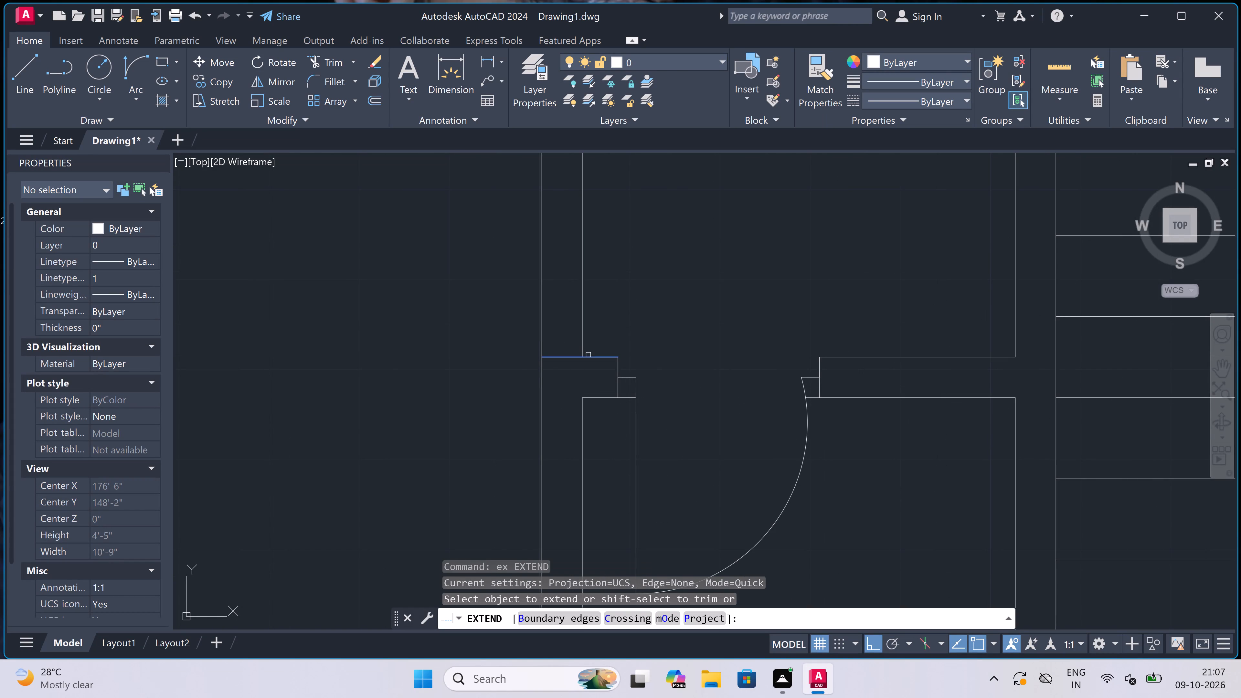
left_click(588, 355)
key("Escape")
scroll(561, 363, "down", 3)
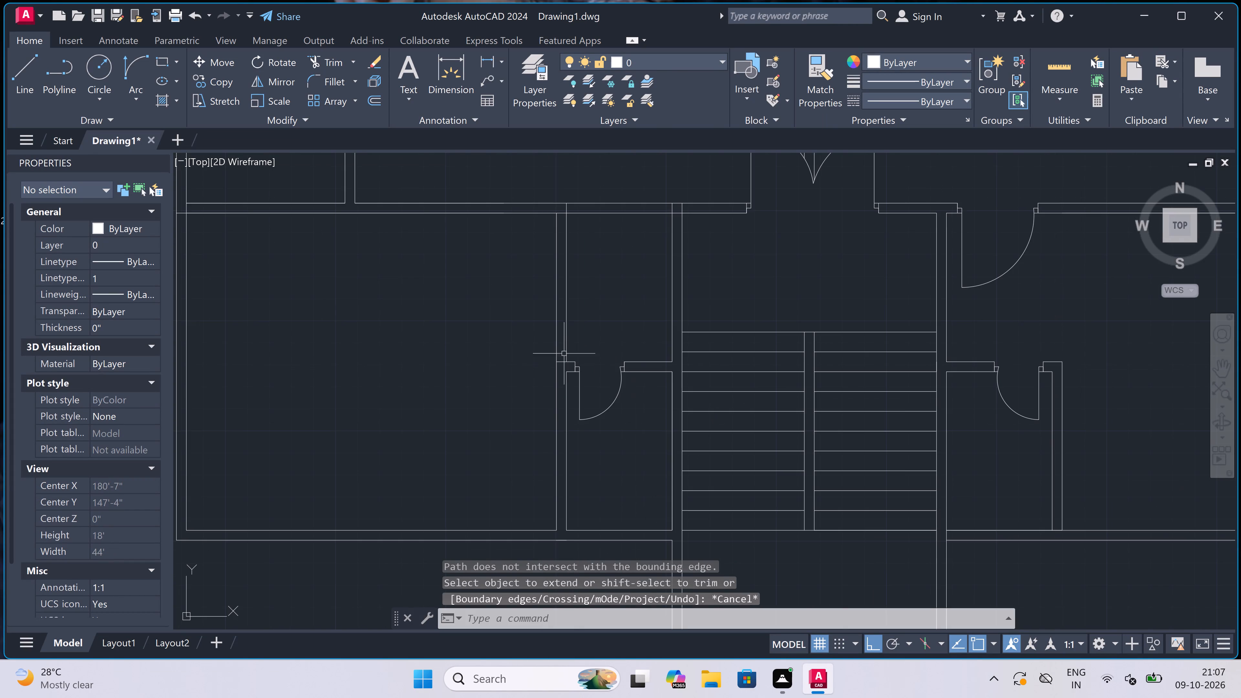
Trim away both faces of the wall west of the stairwell between the cross wall and the main wall to the north.
type("tr")
key("space")
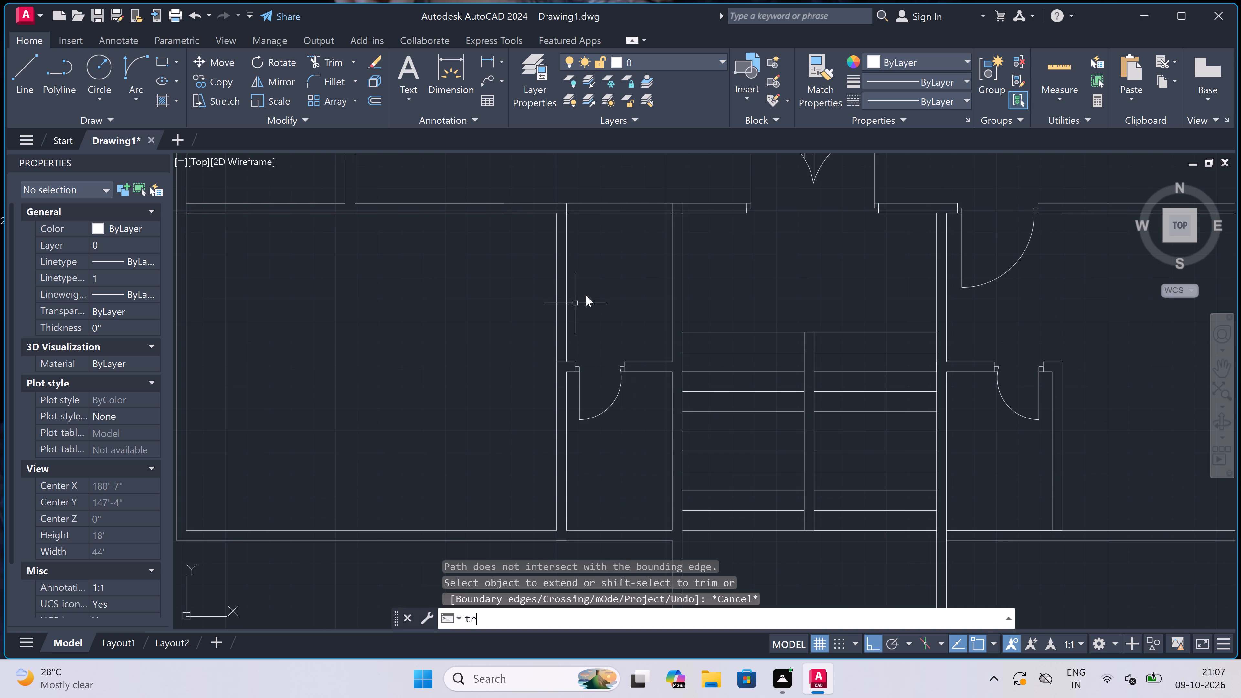
left_click(586, 295)
left_click(535, 300)
scroll(568, 283, "down", 3)
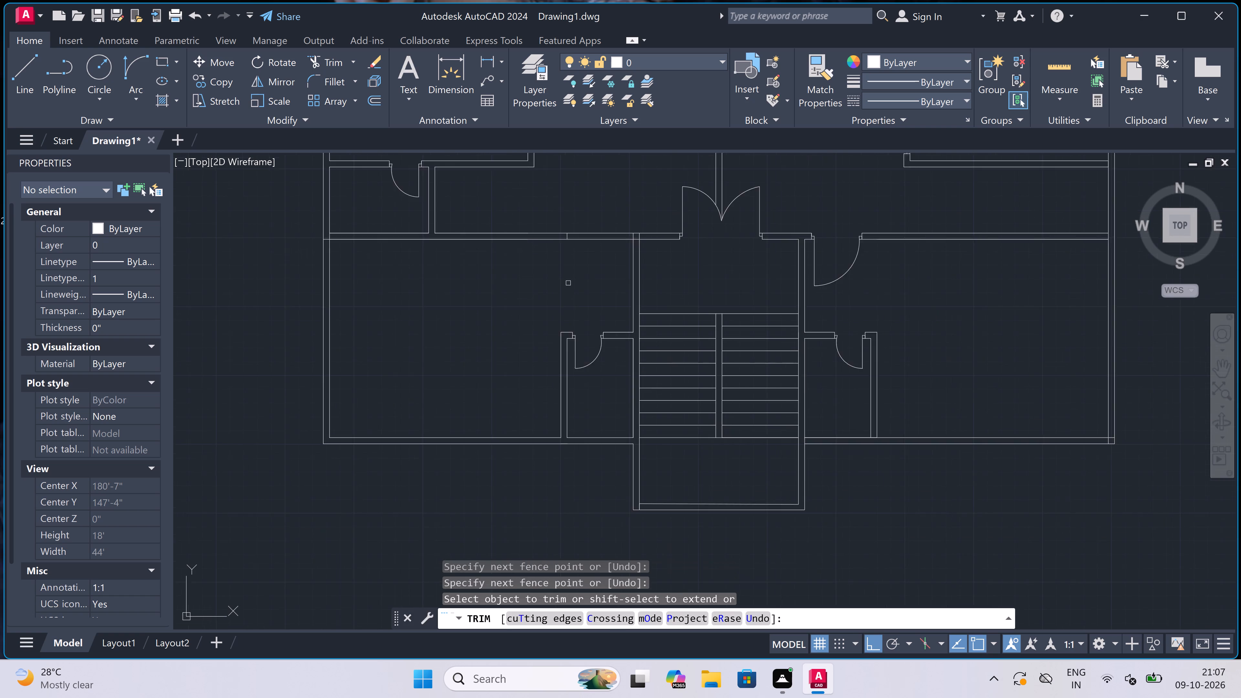
Trim the stairwell west wall's line stubs inside the main wall and the main wall's south face across that junction.
scroll(599, 258, "up", 3)
scroll(582, 284, "up", 3)
left_click_drag(564, 289, 568, 289)
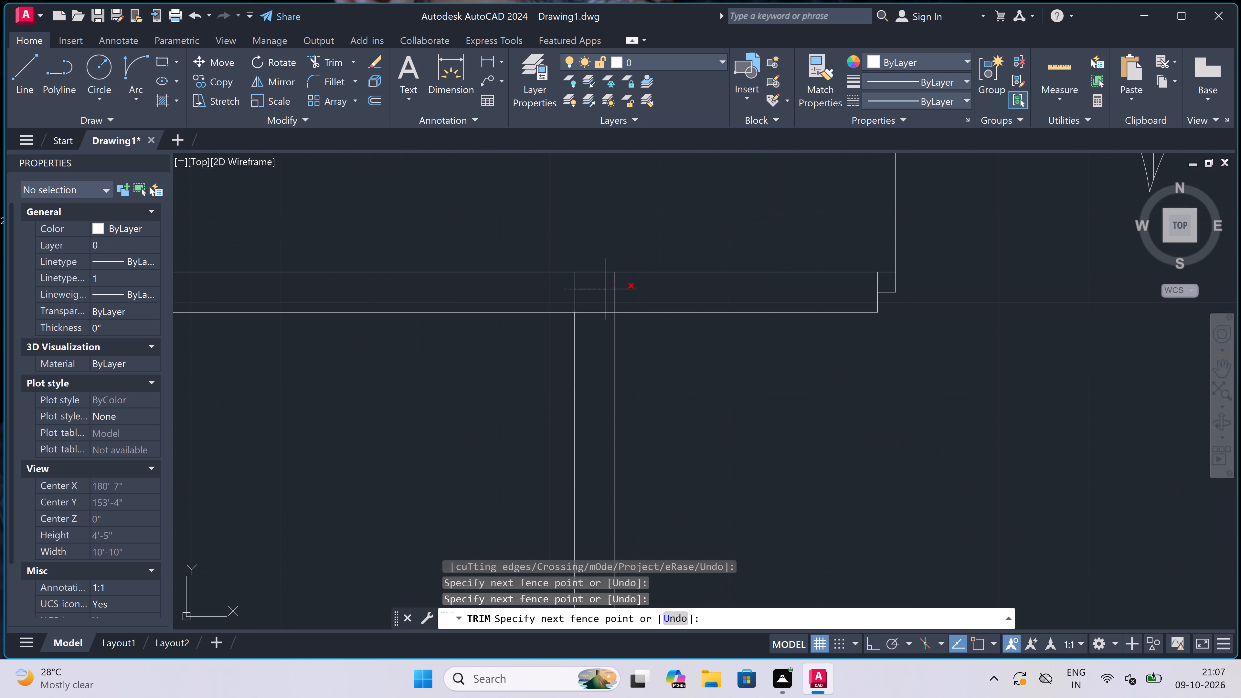
left_click(626, 293)
left_click(600, 293)
left_click(594, 362)
scroll(594, 356, "down", 4)
Trim away the leftover short line crossing the main wall west of the stairwell.
scroll(530, 344, "up", 3)
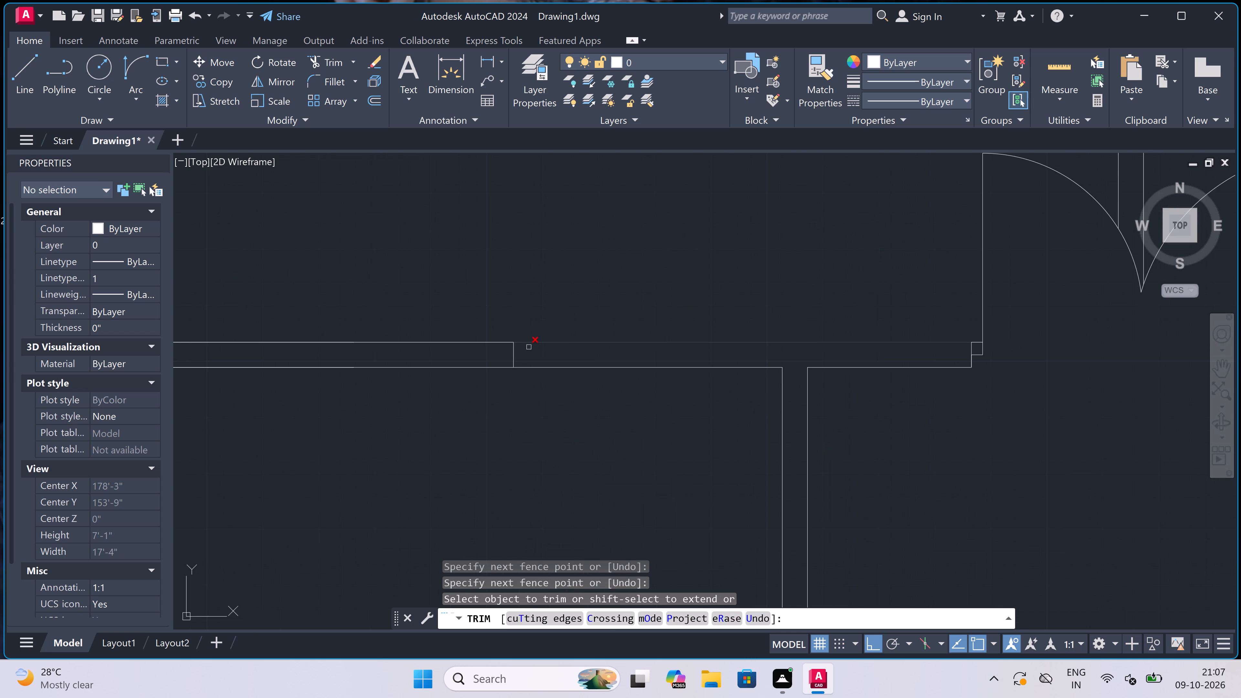
scroll(525, 348, "up", 2)
left_click(525, 348)
left_click(463, 351)
scroll(465, 350, "down", 3)
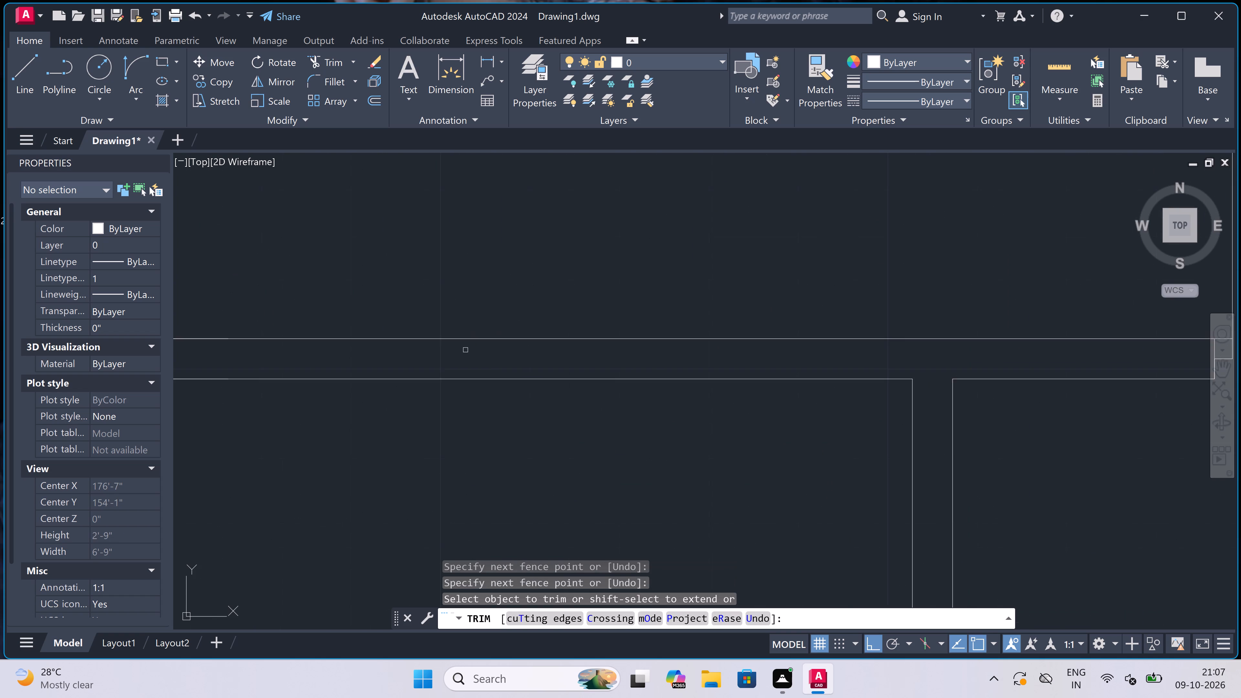
key("Escape")
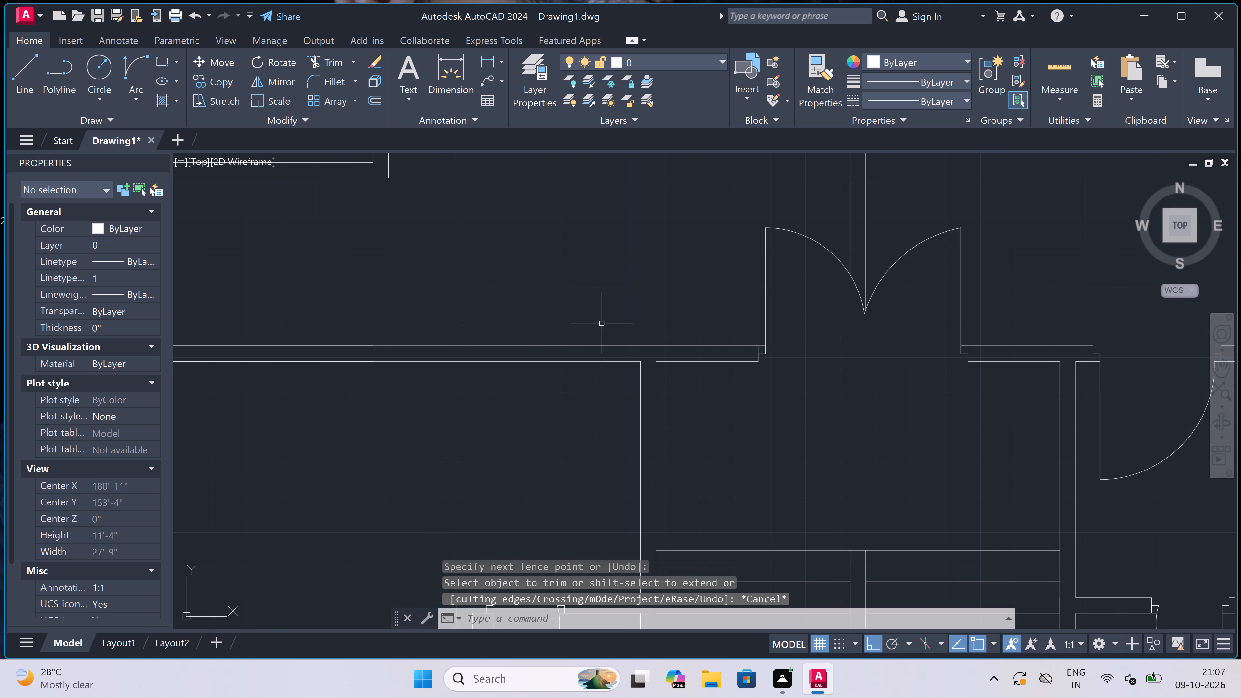
Draw an east door jamb across the main wall just west of the stairwell, with a 2" rebate line and a 3' leaf running south.
key("l")
key("space")
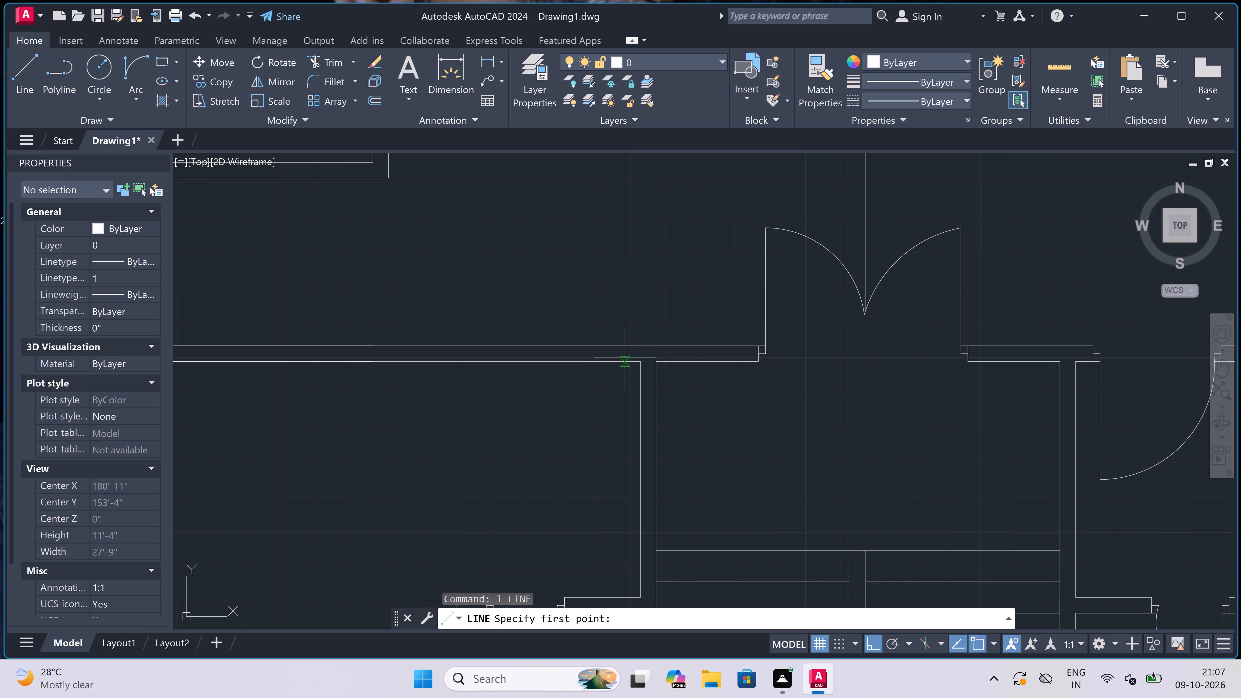
scroll(625, 357, "up", 1)
left_click(616, 363)
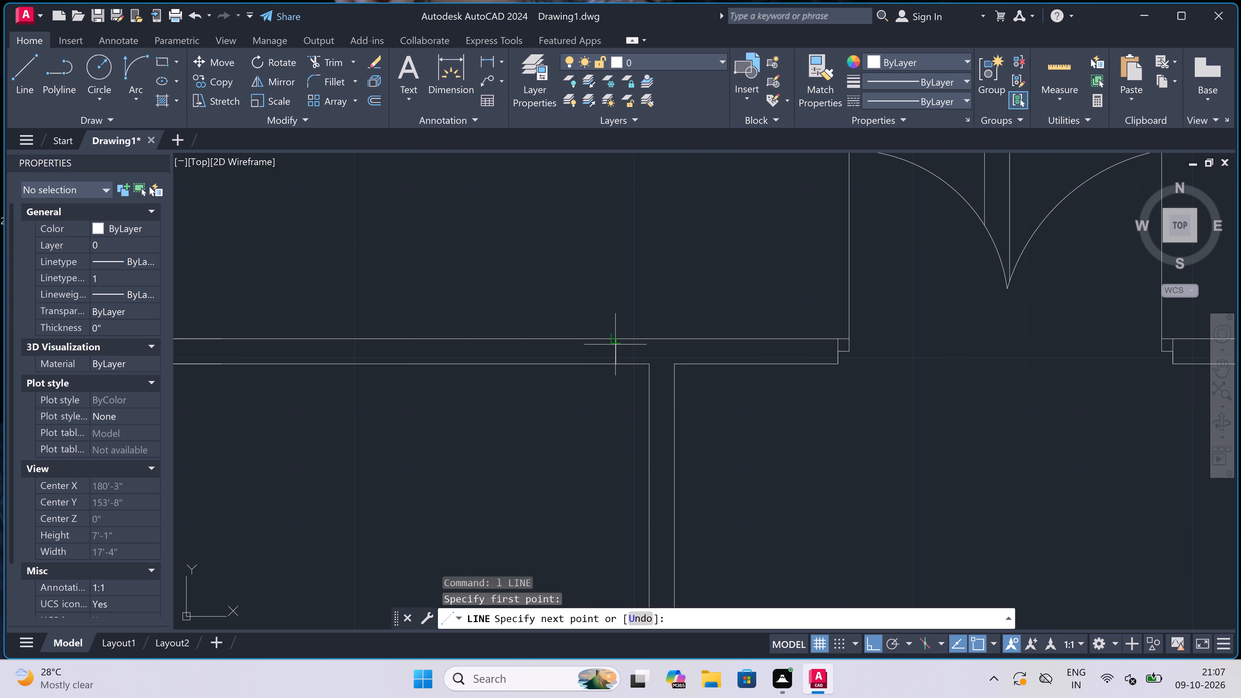
left_click(615, 344)
left_click(615, 349)
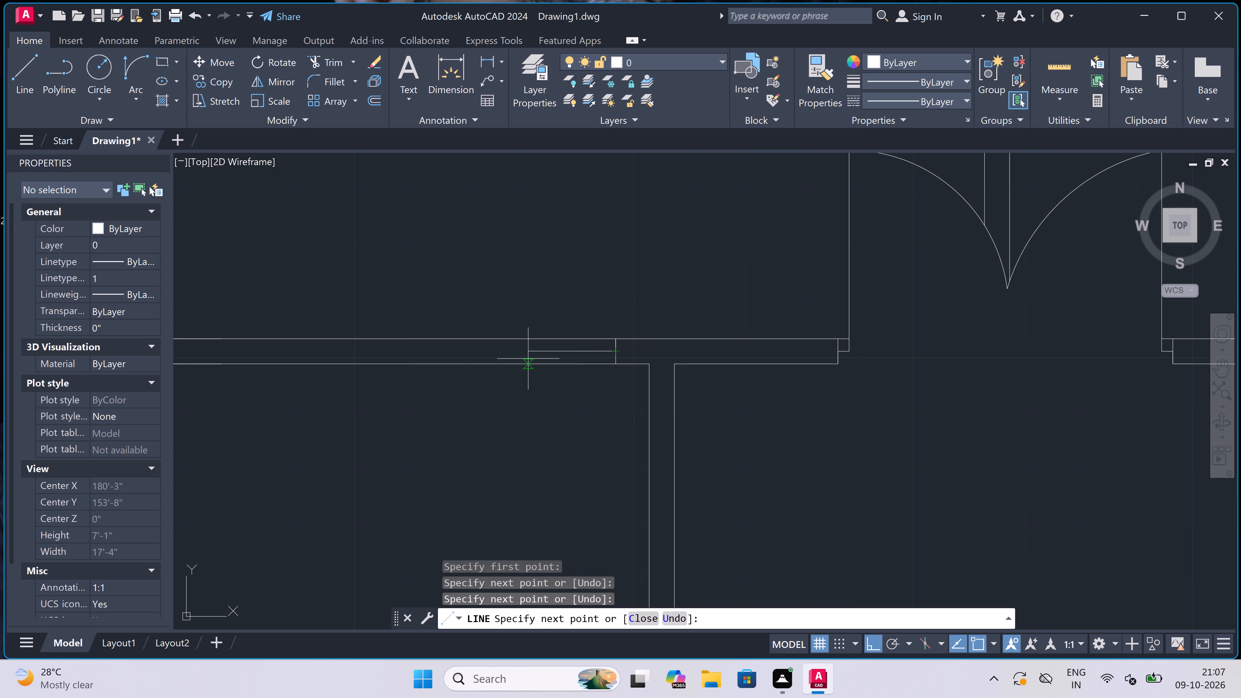
type("2\"")
key("space")
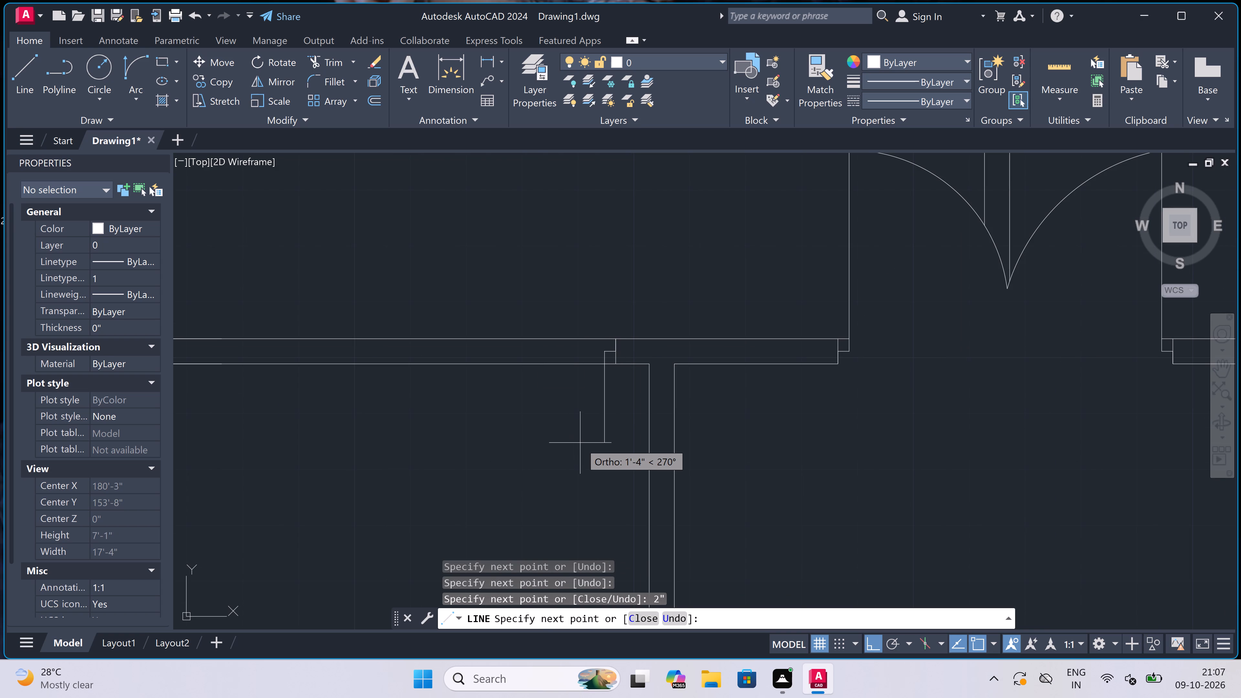
type("3'")
key("space")
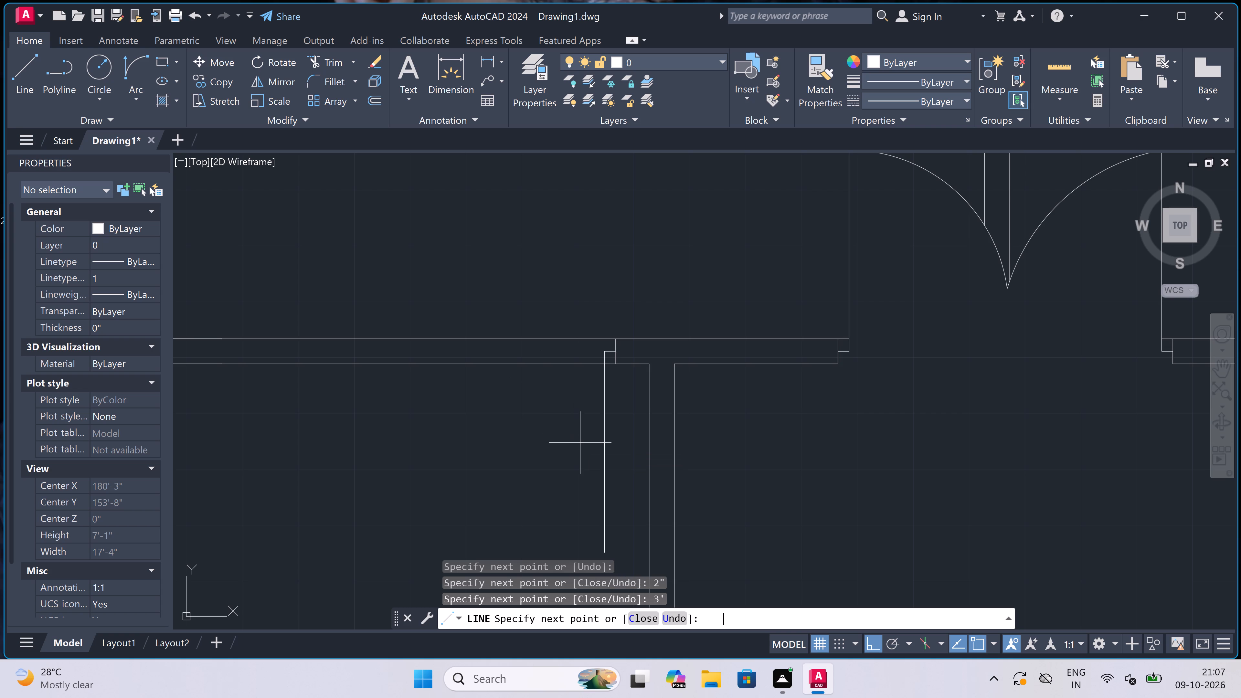
key("Escape")
Draw the opposite west jamb across the main wall, with a 2" rebate line running east from its midpoint.
key("space")
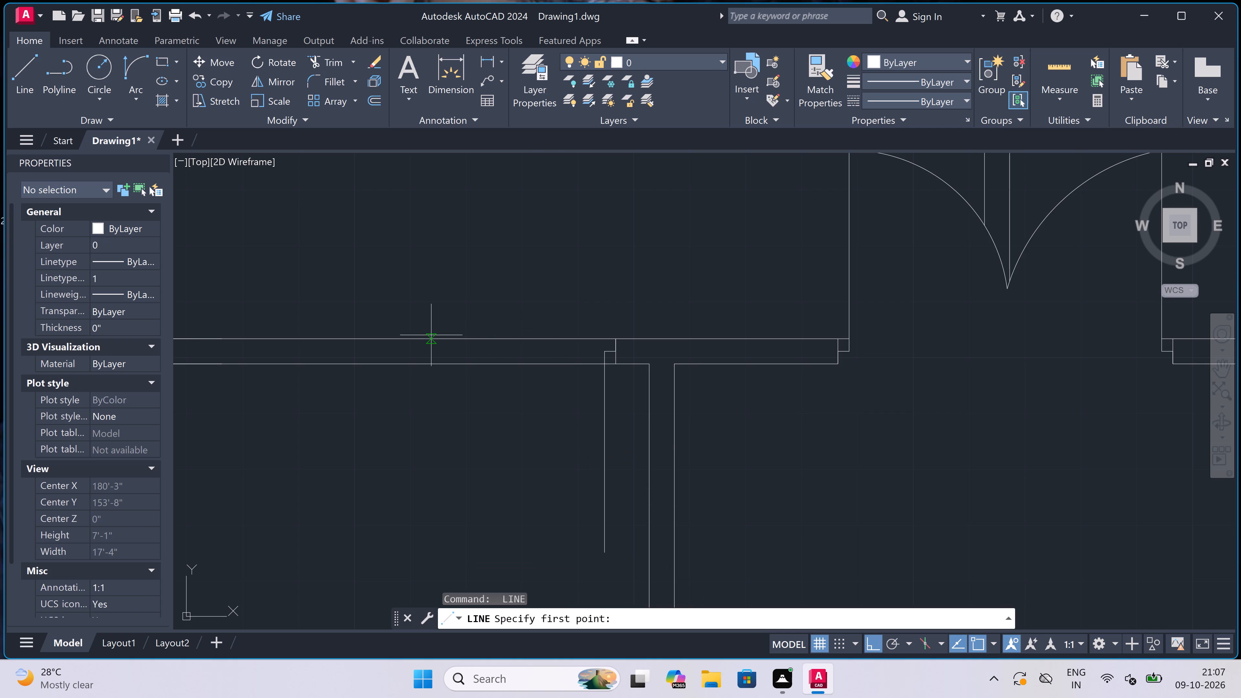
scroll(431, 335, "down", 1)
left_click(433, 338)
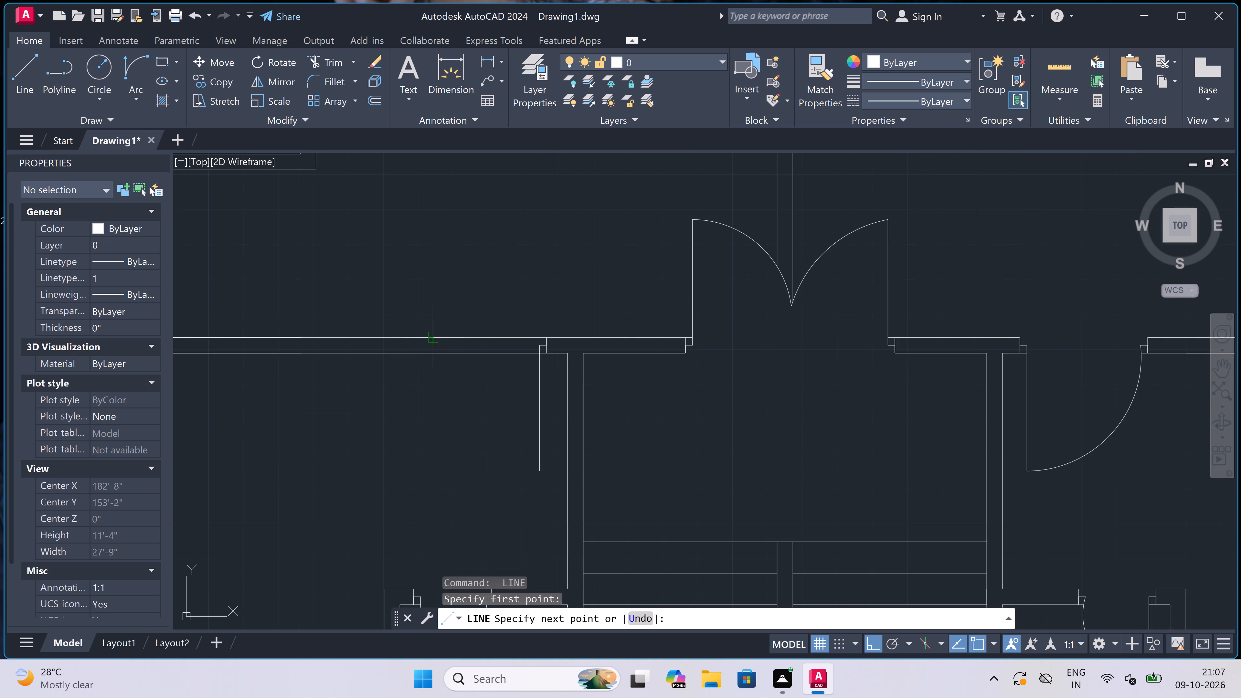
left_click(435, 356)
scroll(437, 343, "up", 2)
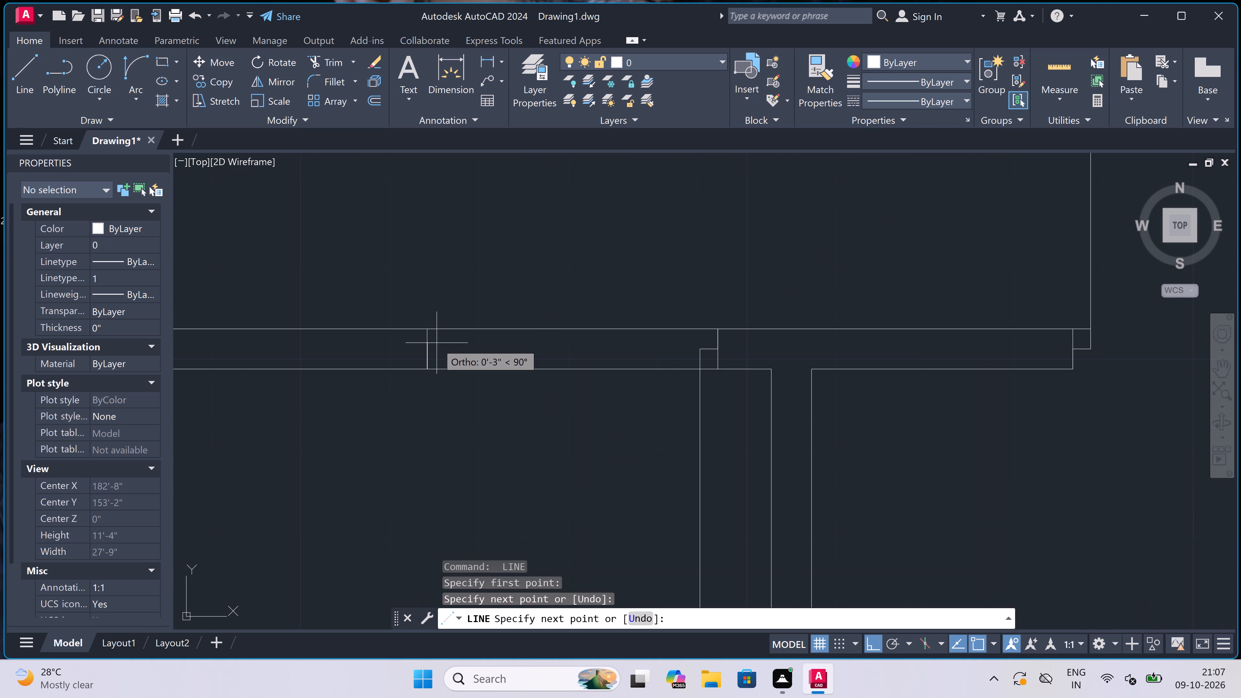
left_click(431, 348)
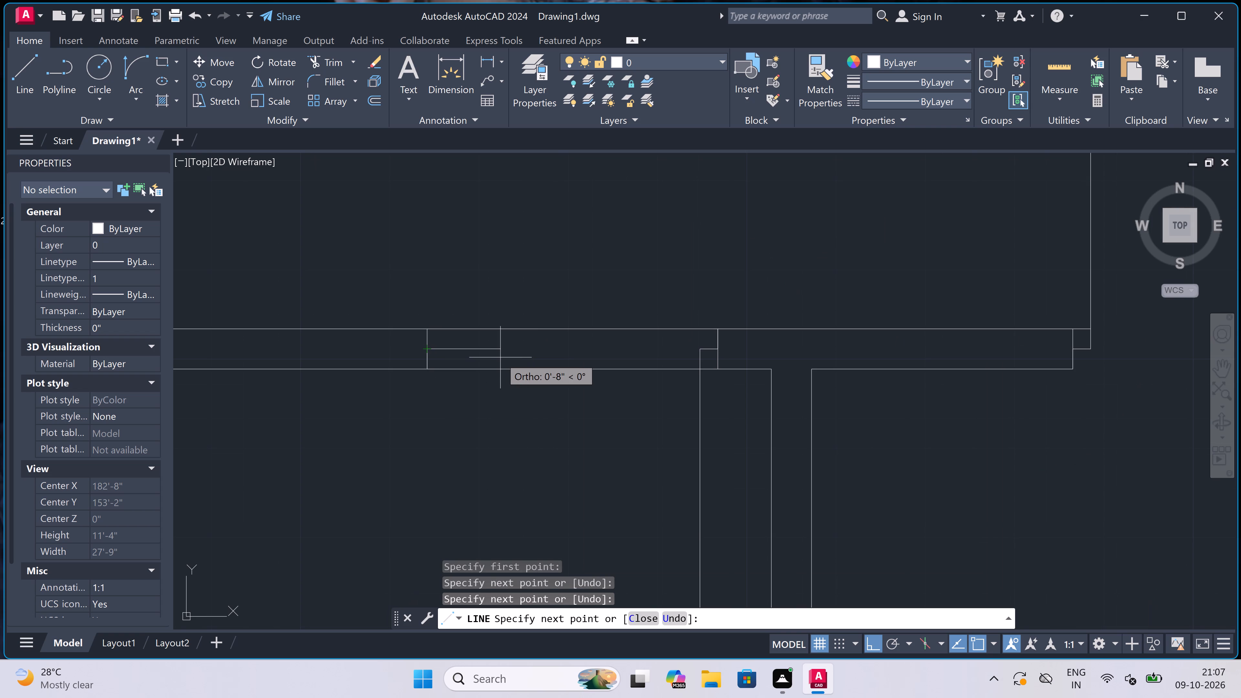
type("2\"")
key("space")
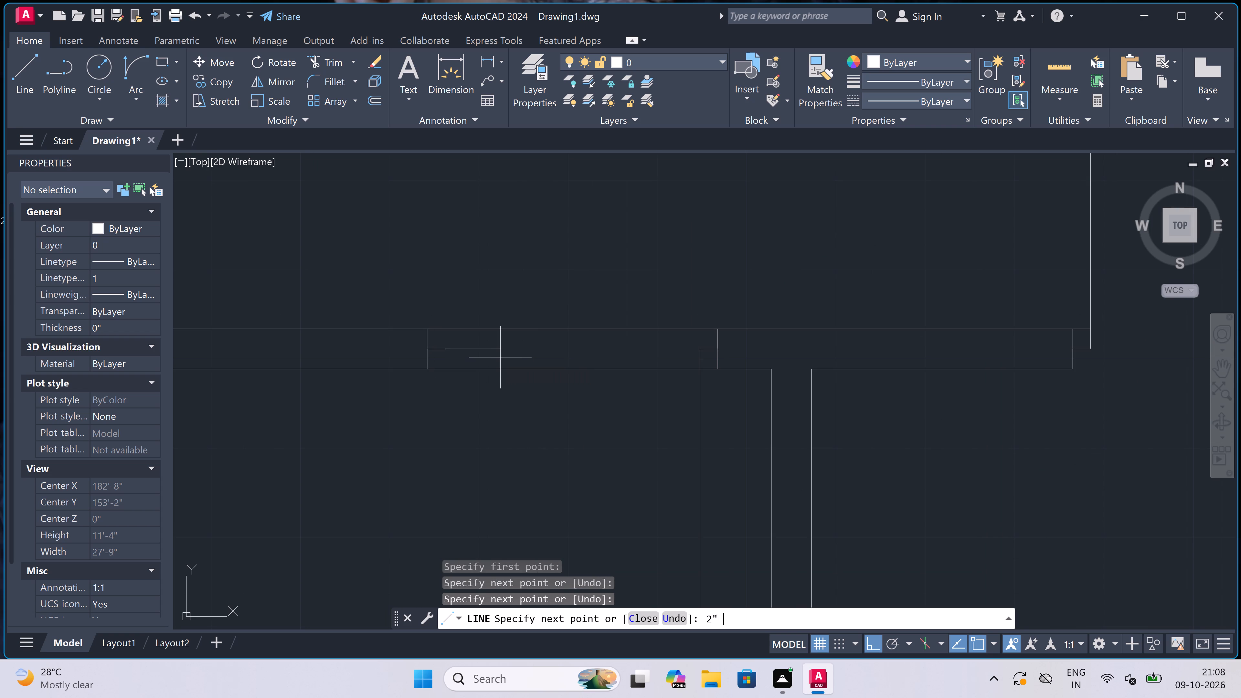
key("Escape")
scroll(502, 347, "down", 2)
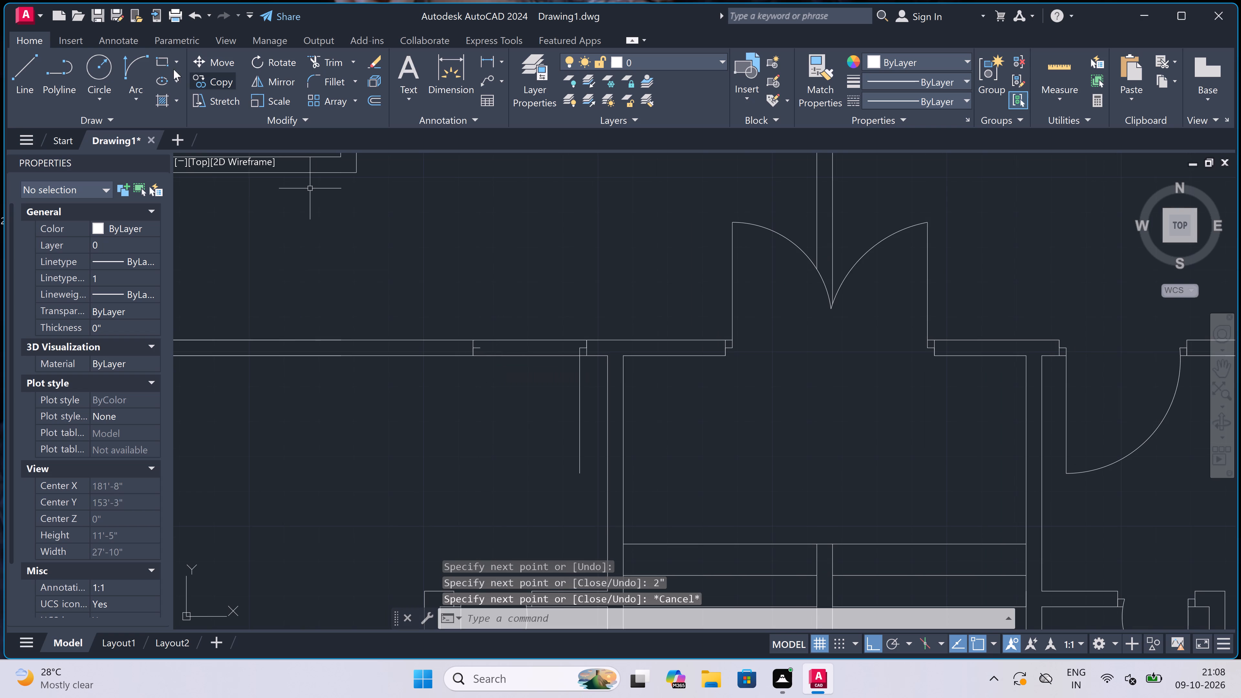
Draw the door swing arc from the 3' leaf's south end to the west jamb's rebate line.
left_click(128, 70)
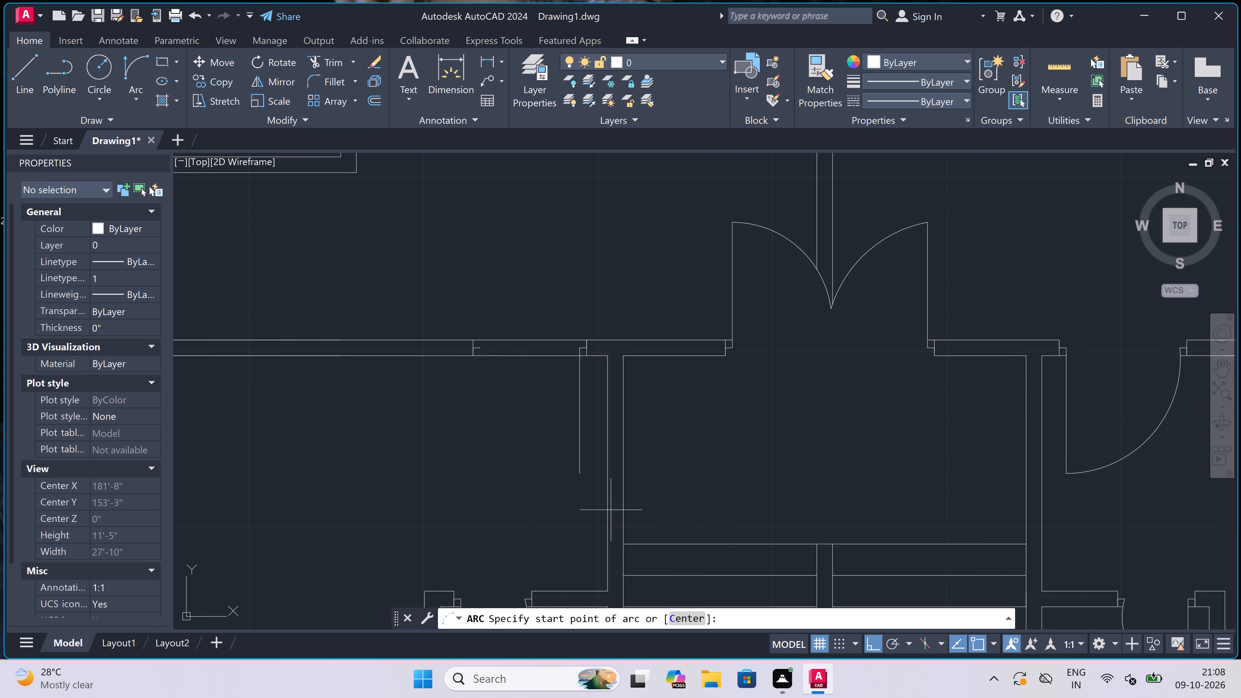
left_click(580, 473)
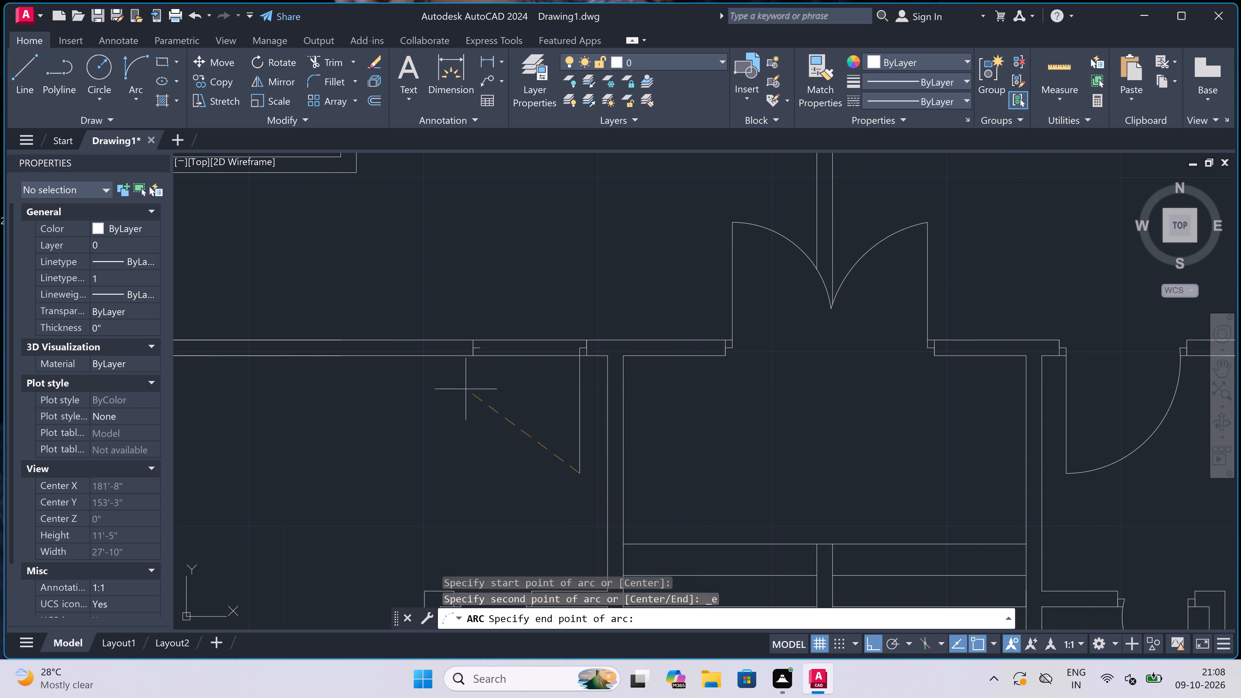
left_click(482, 343)
left_click(403, 413)
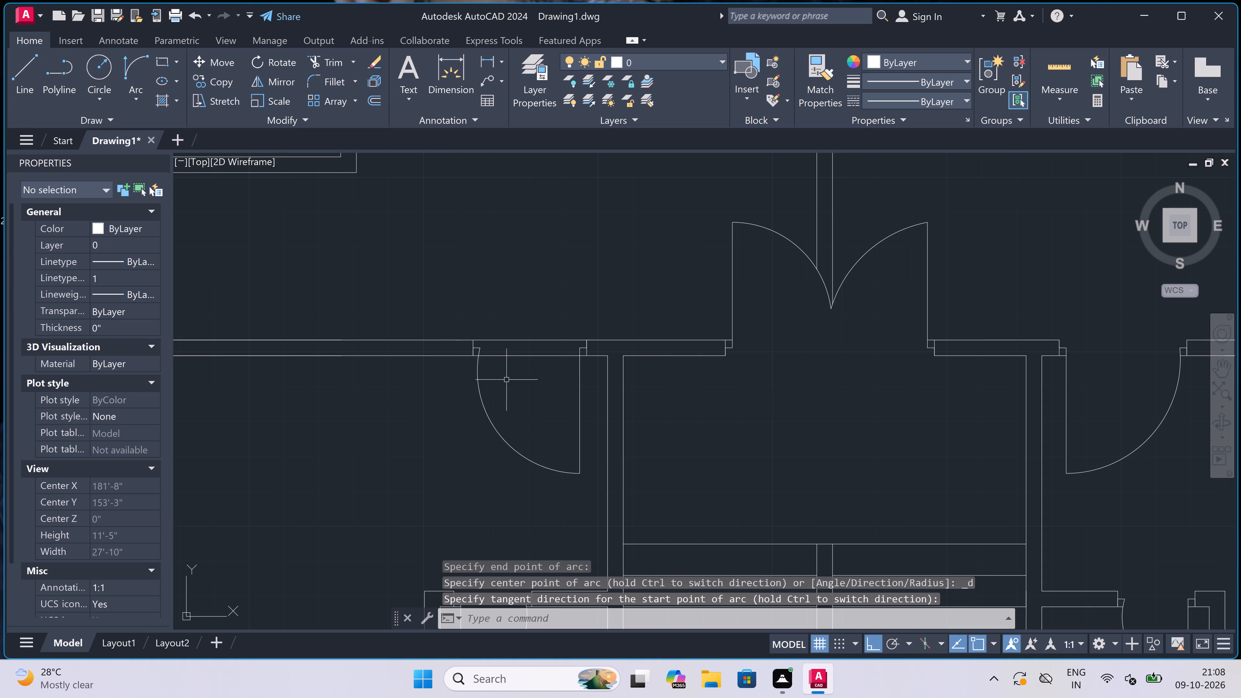
Trim both main wall faces inside the new door opening west of the stairwell.
key("t")
key("r")
key("space")
left_click(536, 293)
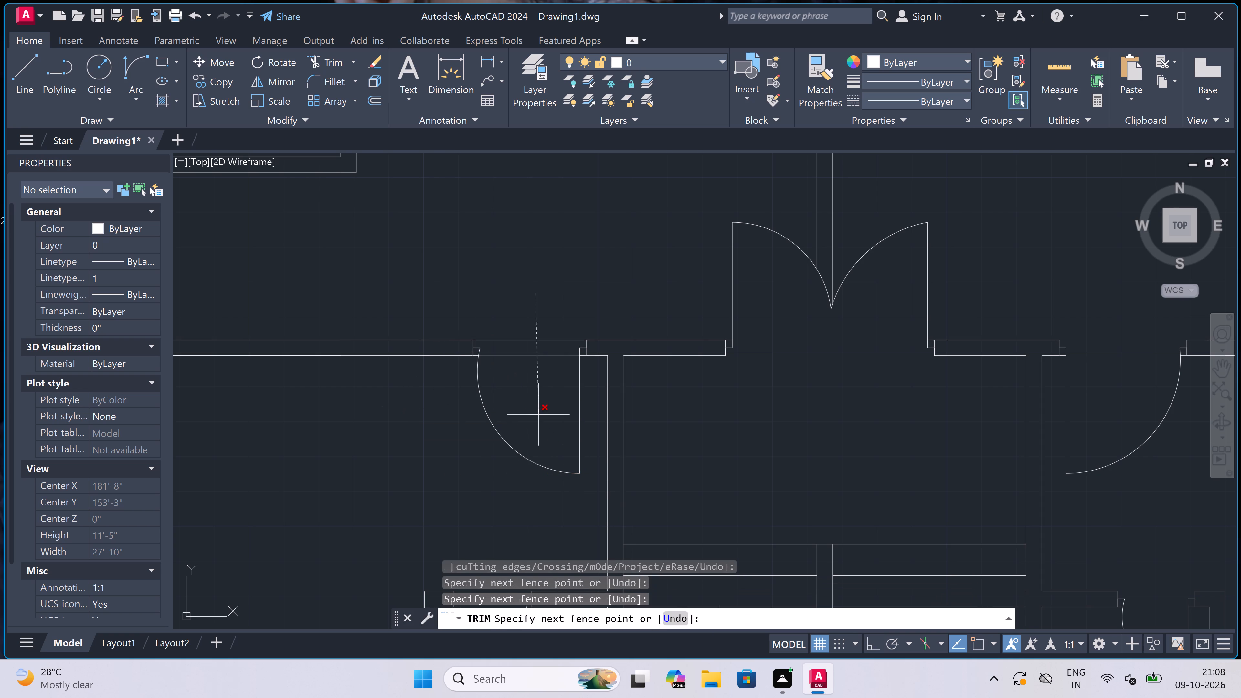
left_click(538, 415)
scroll(551, 341, "down", 4)
scroll(501, 336, "up", 1)
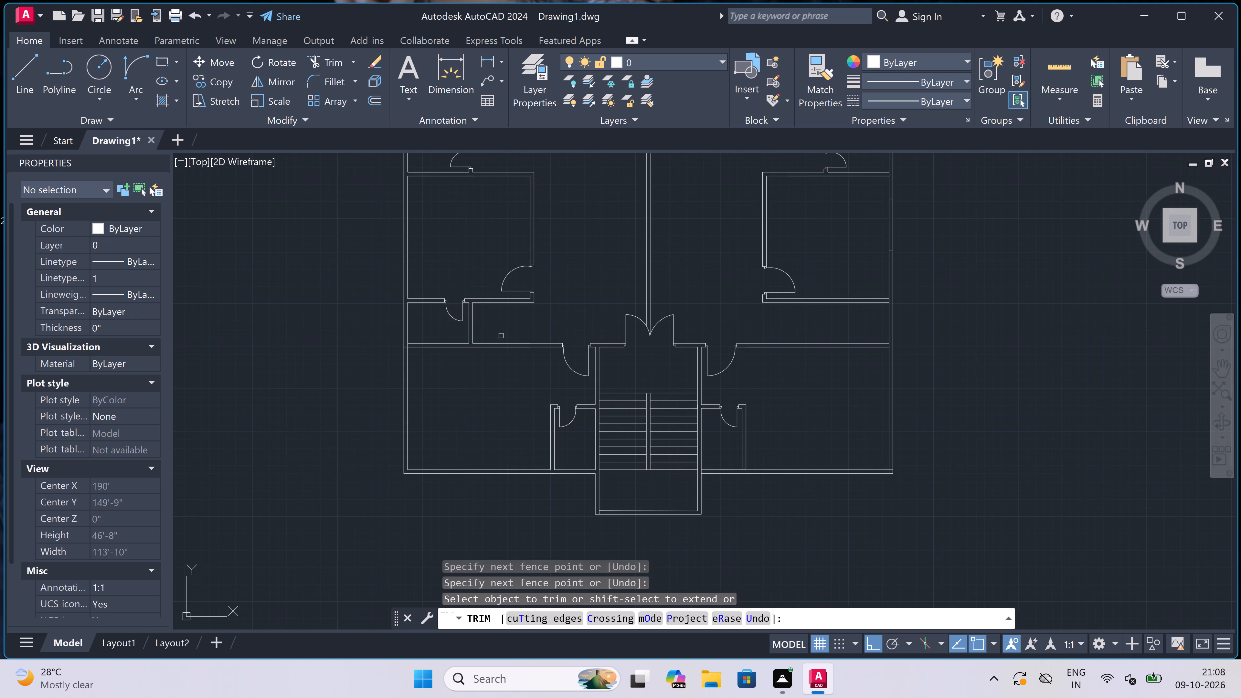
key("Escape")
Draw an east jamb across the south exterior wall, west of the small western room, with a 2" rebate line and a 2' leaf running south.
scroll(498, 339, "up", 2)
scroll(498, 339, "down", 1)
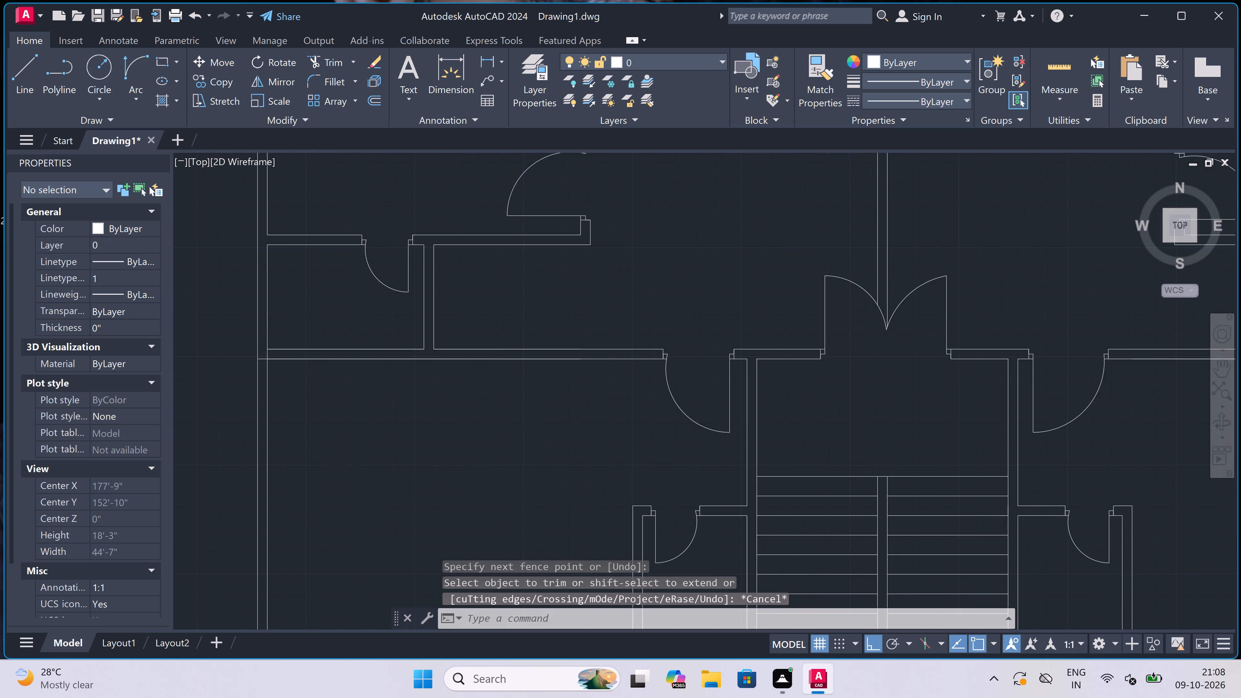
scroll(498, 339, "down", 3)
scroll(473, 377, "up", 3)
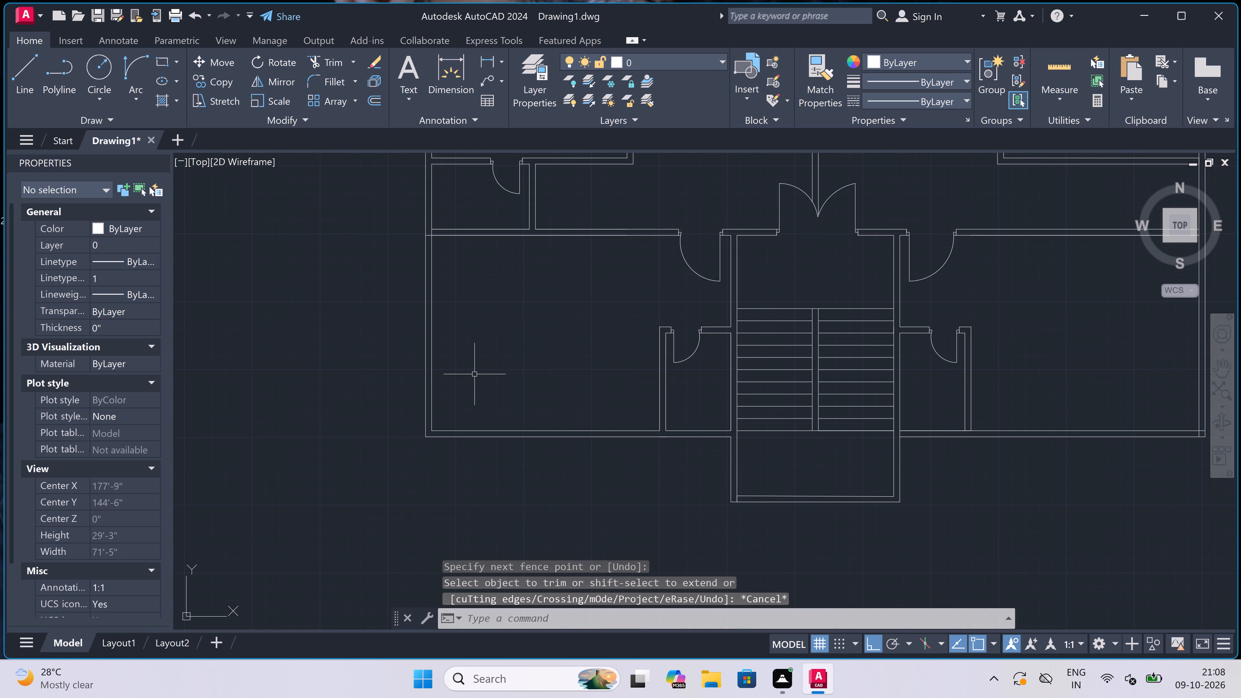
key("l")
key("space")
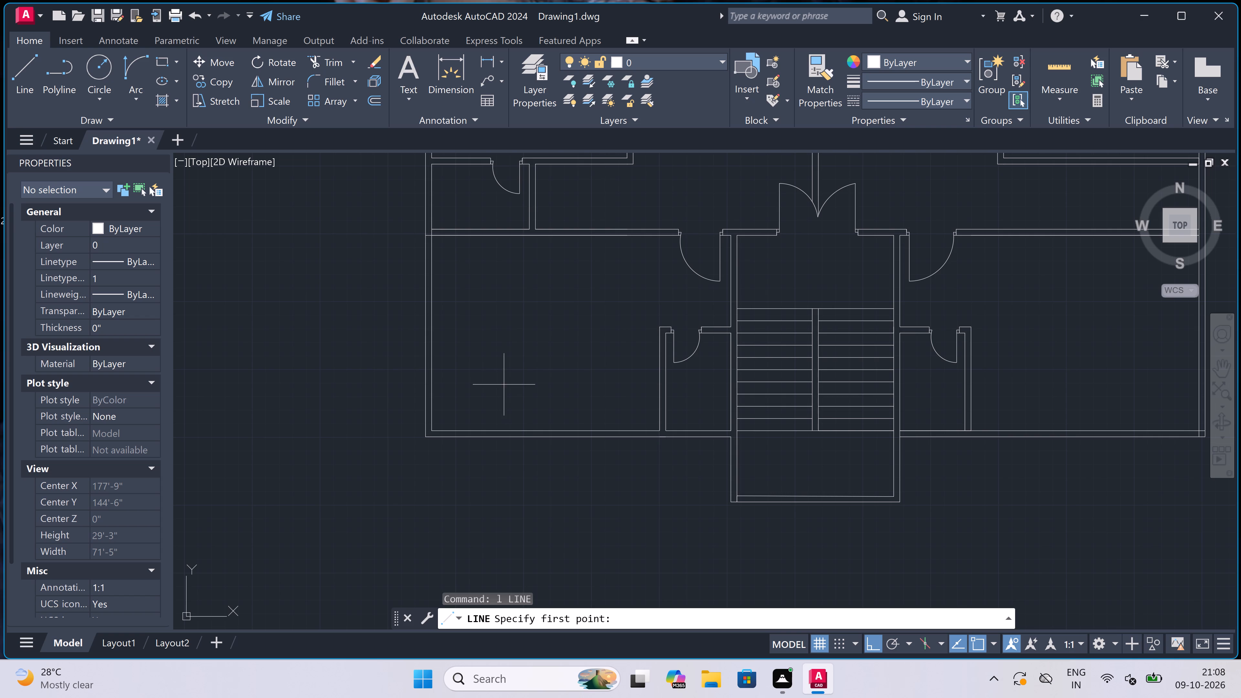
scroll(503, 384, "down", 1)
scroll(509, 472, "up", 1)
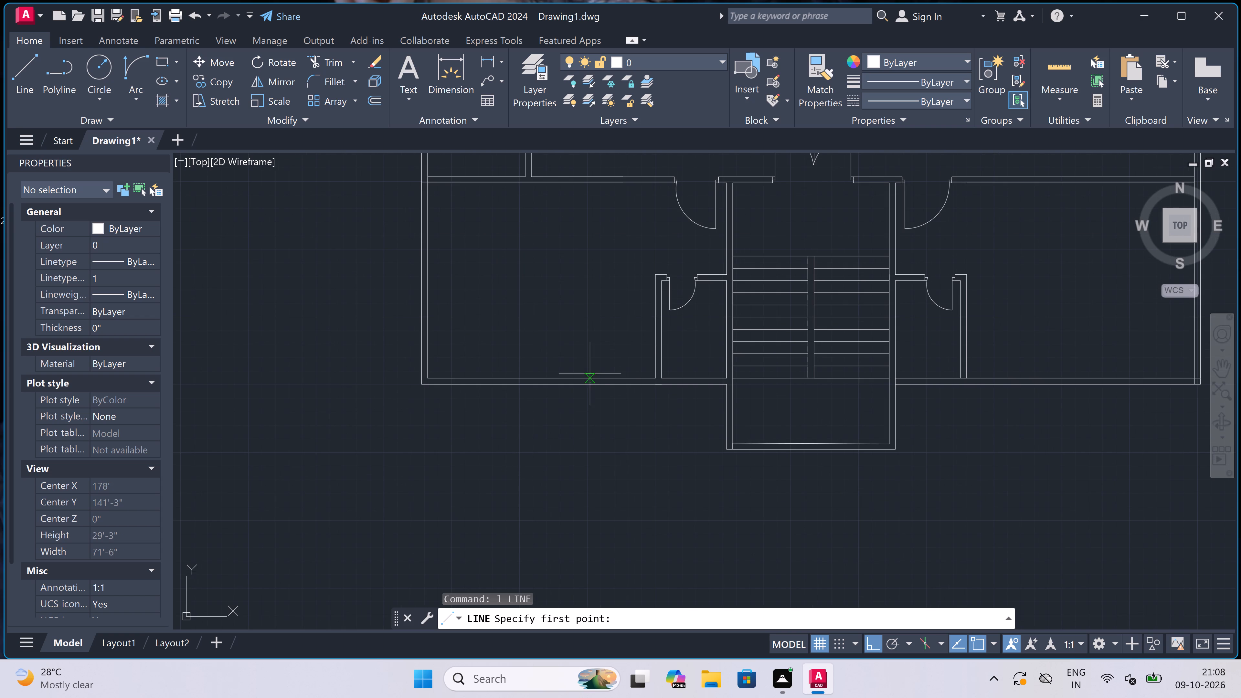
scroll(614, 383, "up", 2)
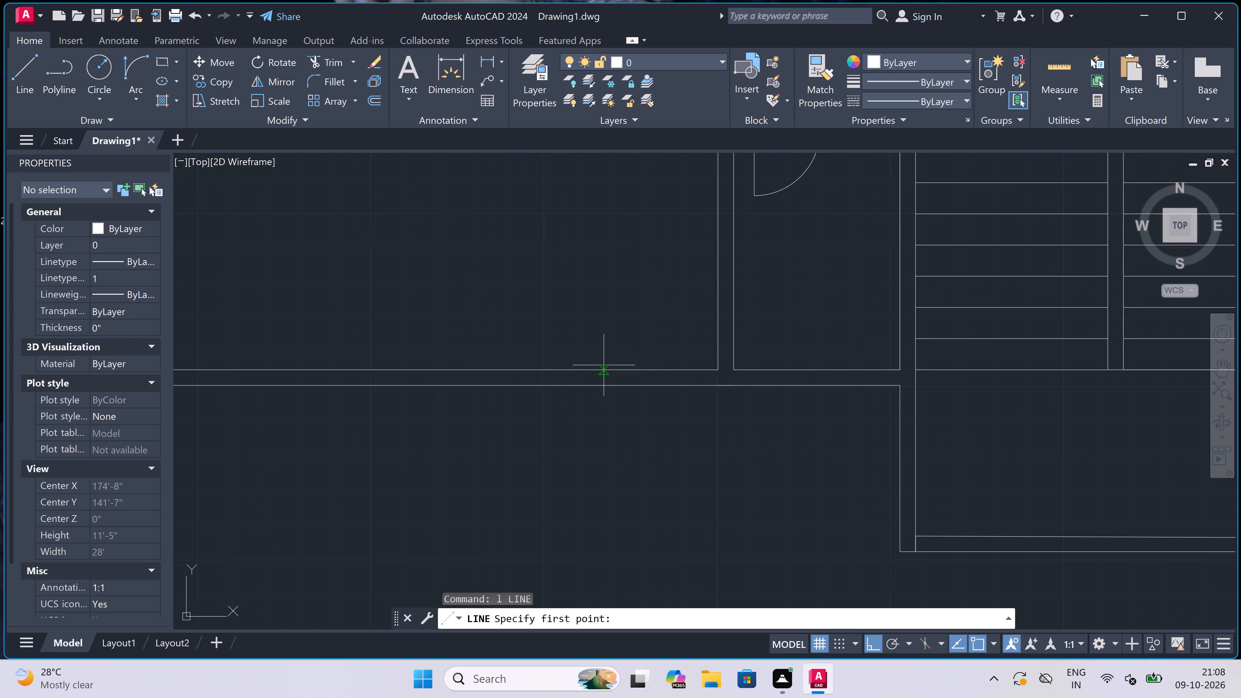
left_click(635, 370)
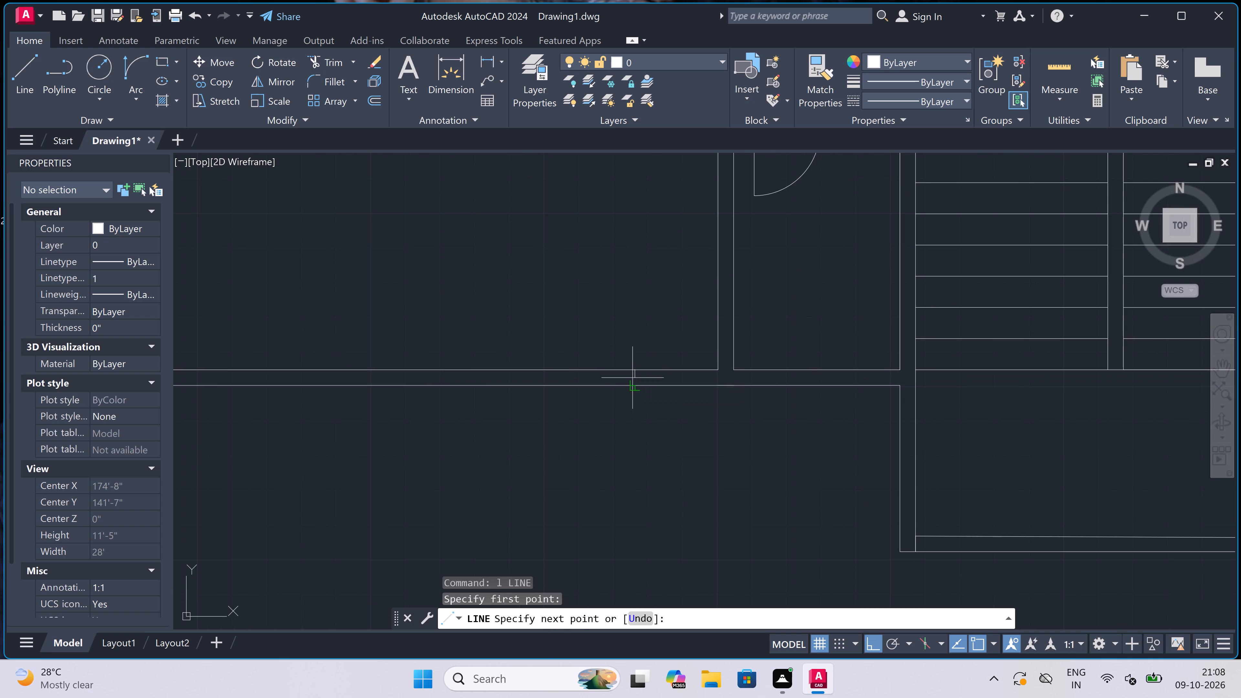
left_click(634, 384)
scroll(635, 378, "up", 2)
left_click(635, 378)
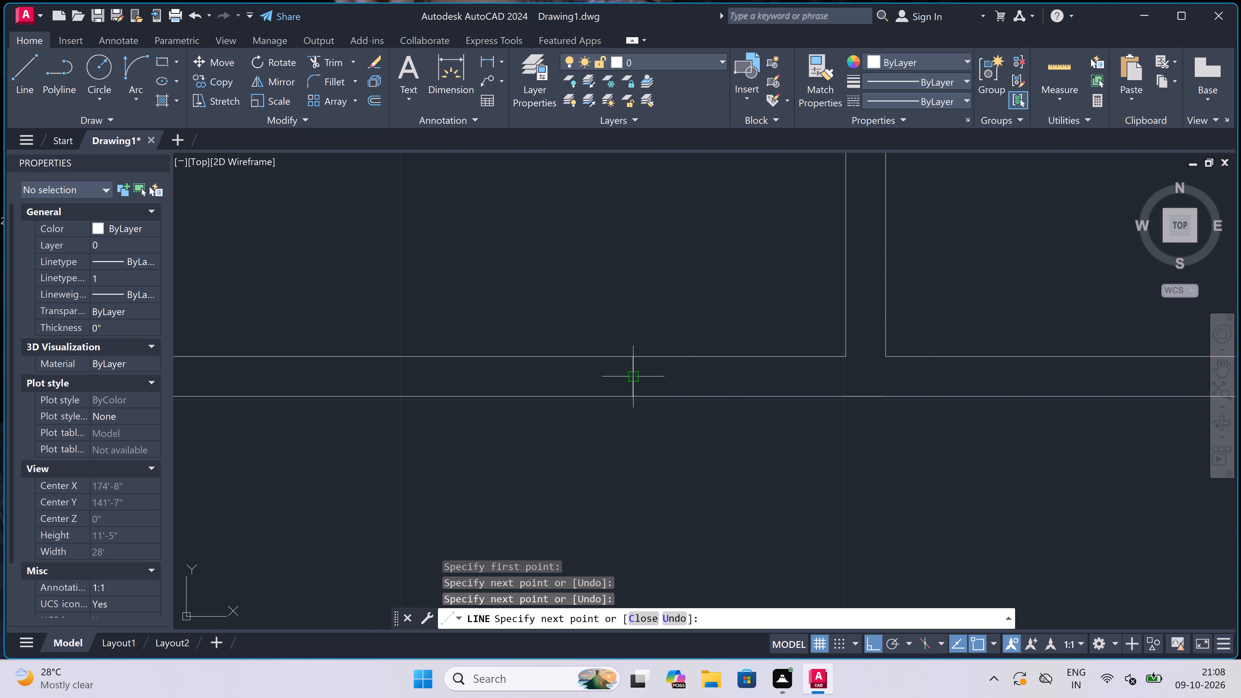
key("2")
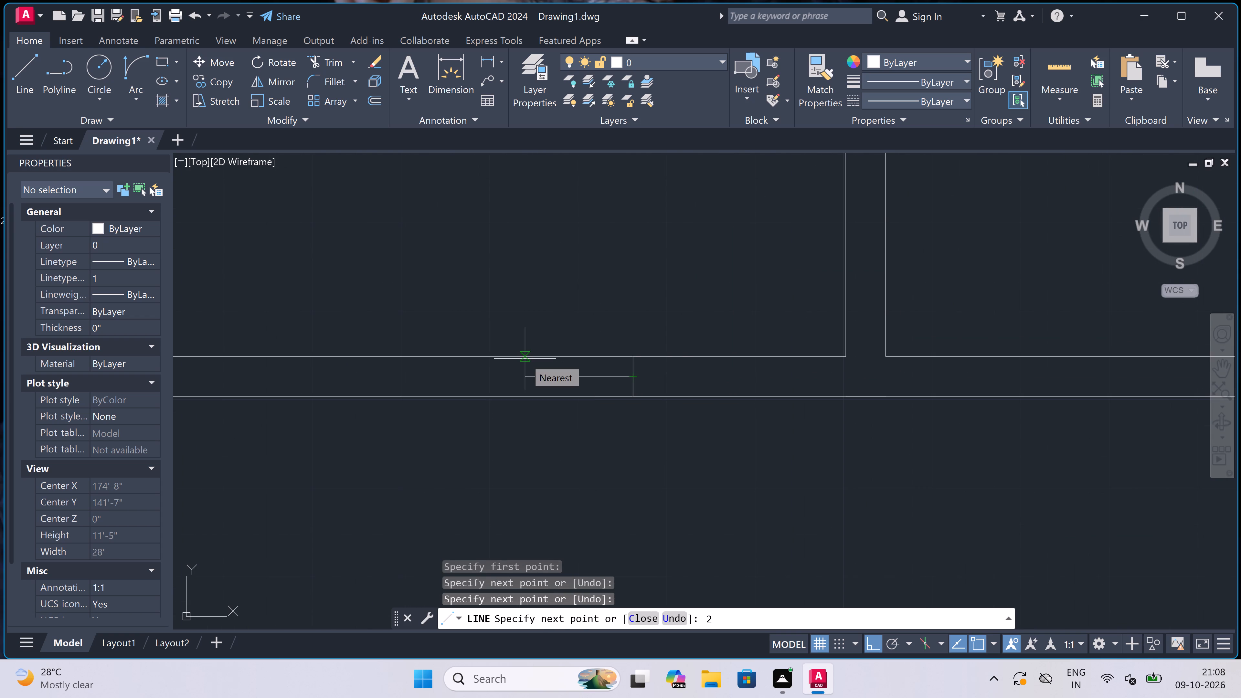
type("\"")
key("space")
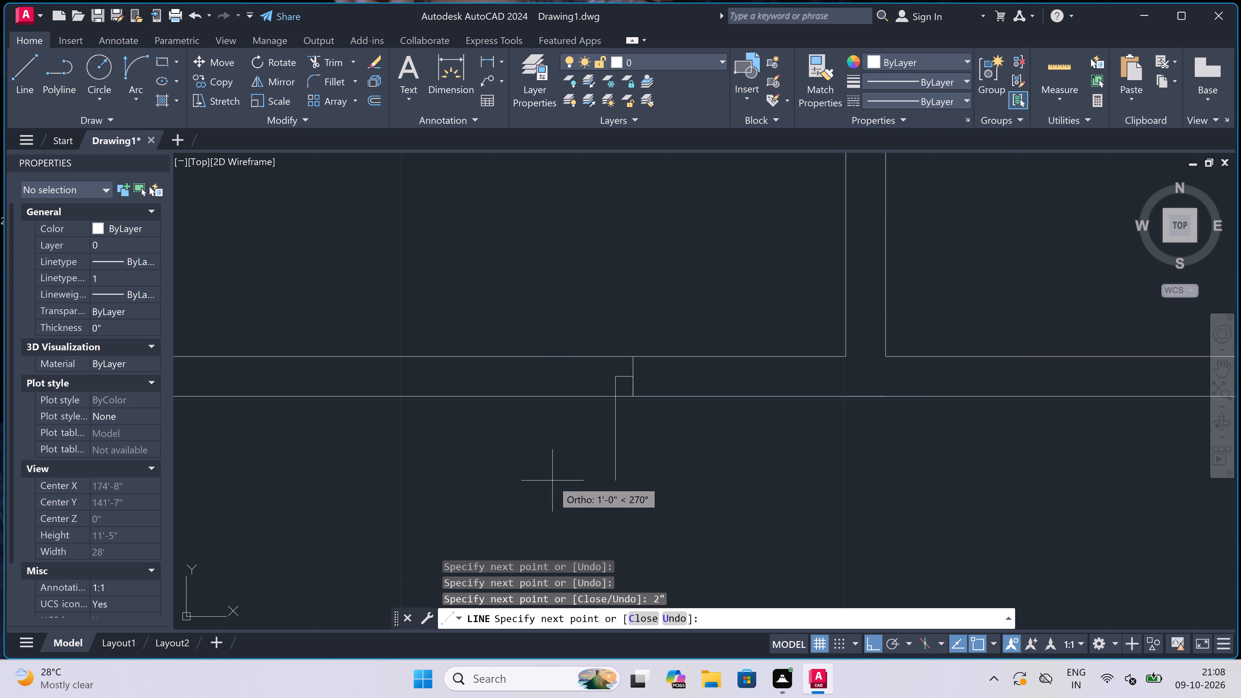
type("2'")
key("space")
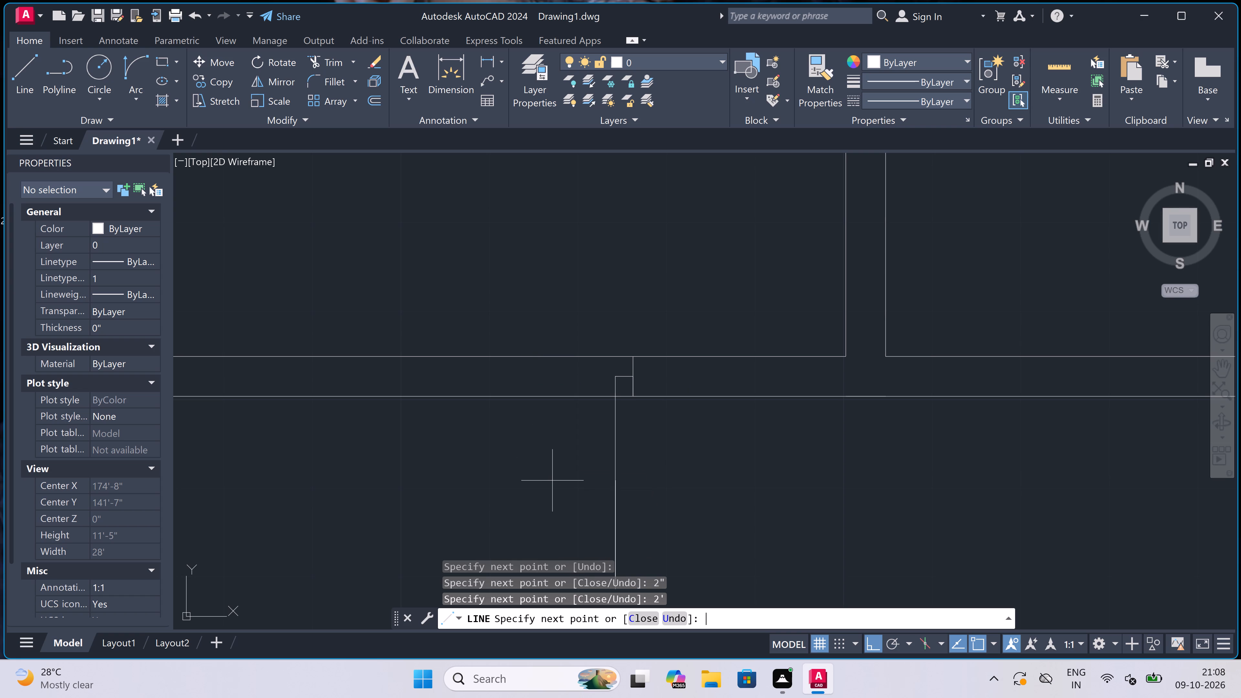
key("Escape")
Draw the opposite west jamb across the south exterior wall, with a 2" rebate line running east from its midpoint.
key("space")
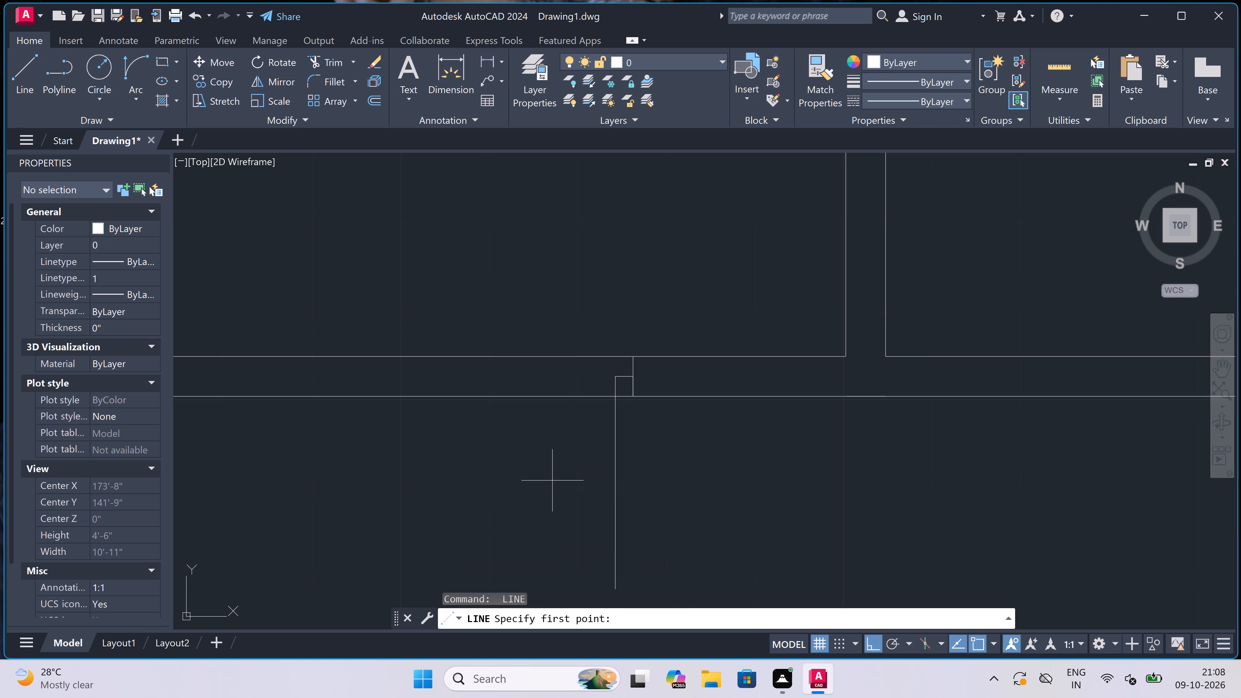
left_click(397, 358)
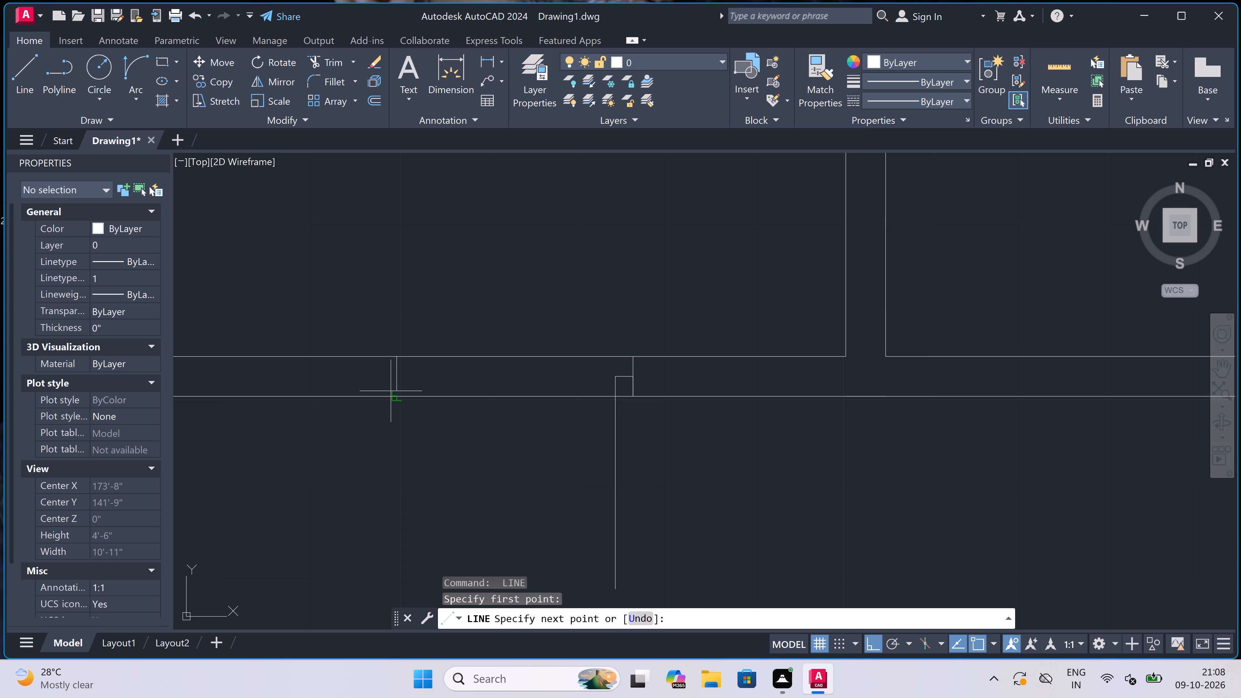
left_click(391, 391)
left_click(397, 373)
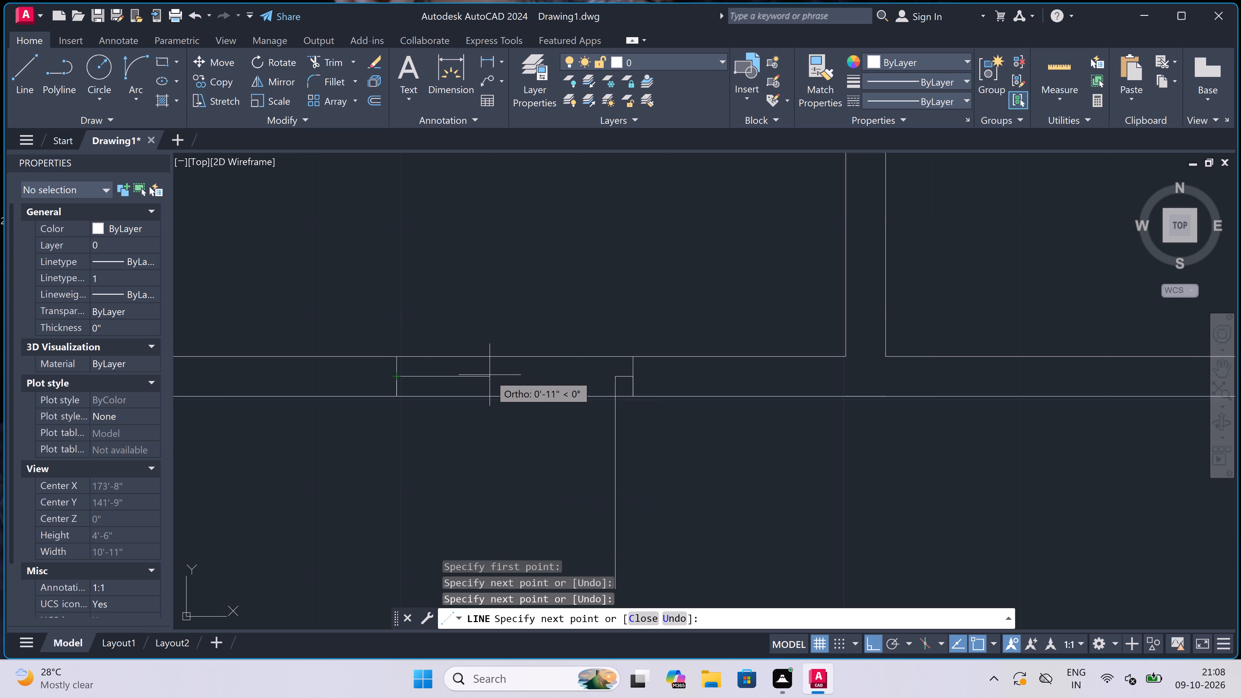
key("2")
type("\"")
key("space")
key("Escape")
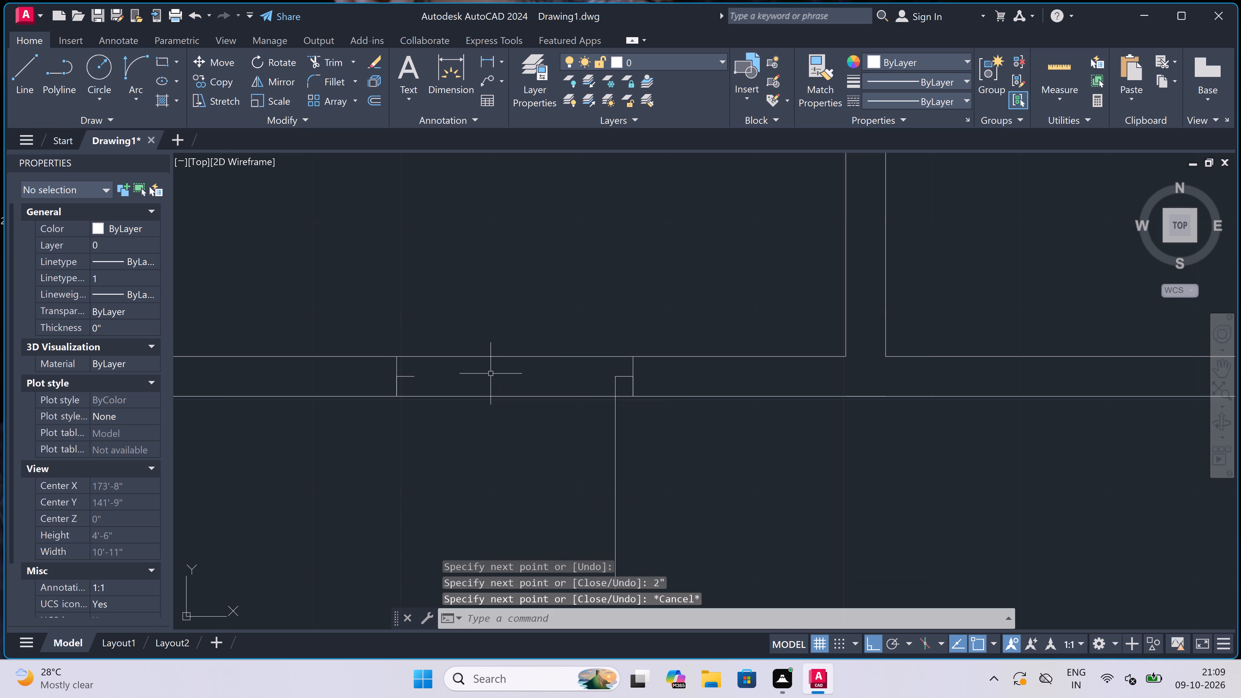
Draw the door swing arc from the 2' leaf's south end to the west jamb's rebate line, starting tangent to the west.
scroll(494, 350, "down", 2)
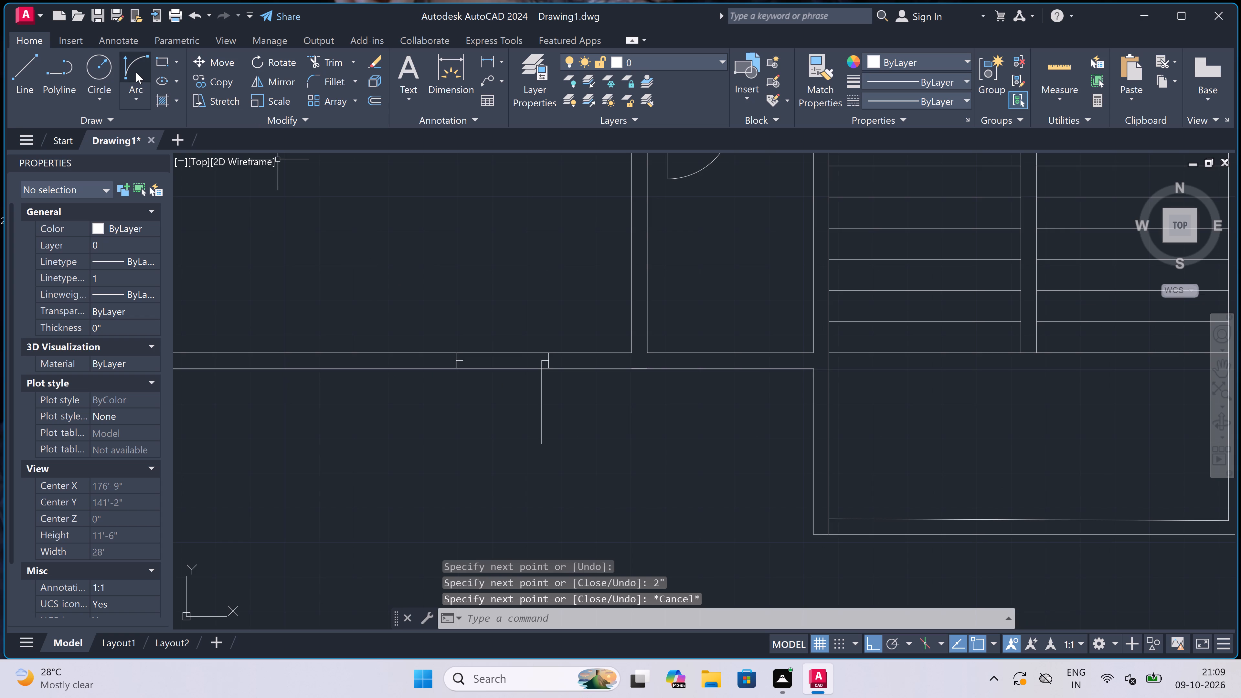
left_click(136, 72)
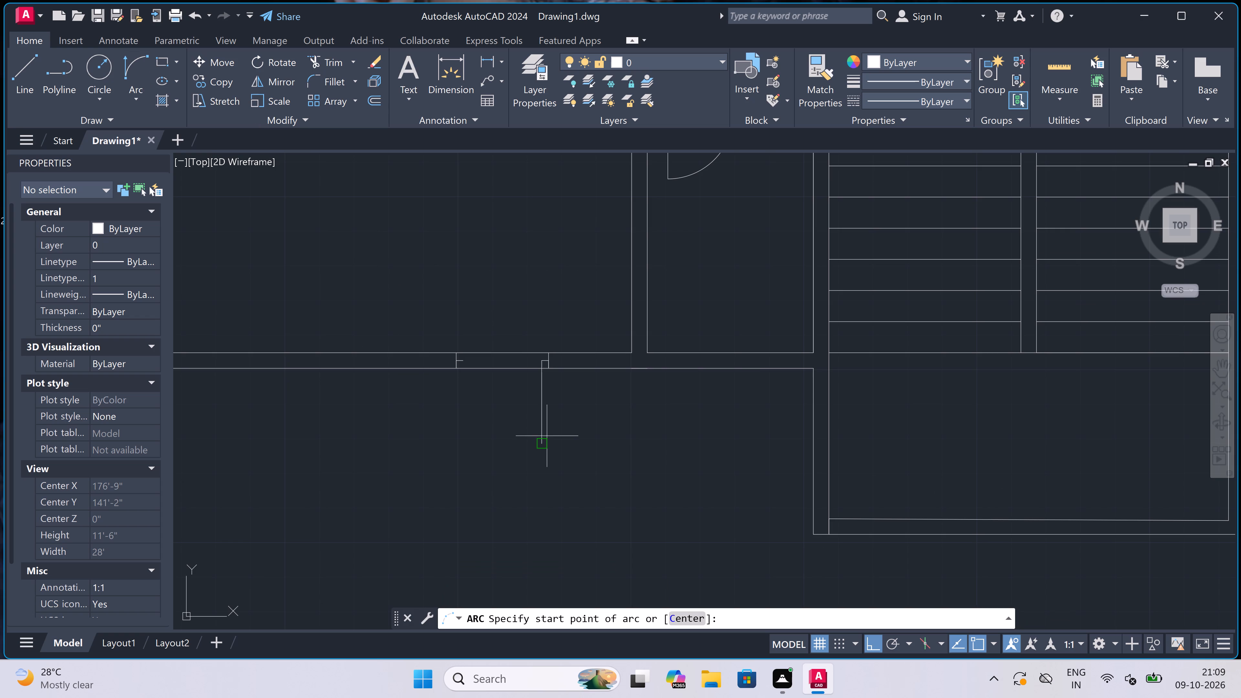
left_click(544, 439)
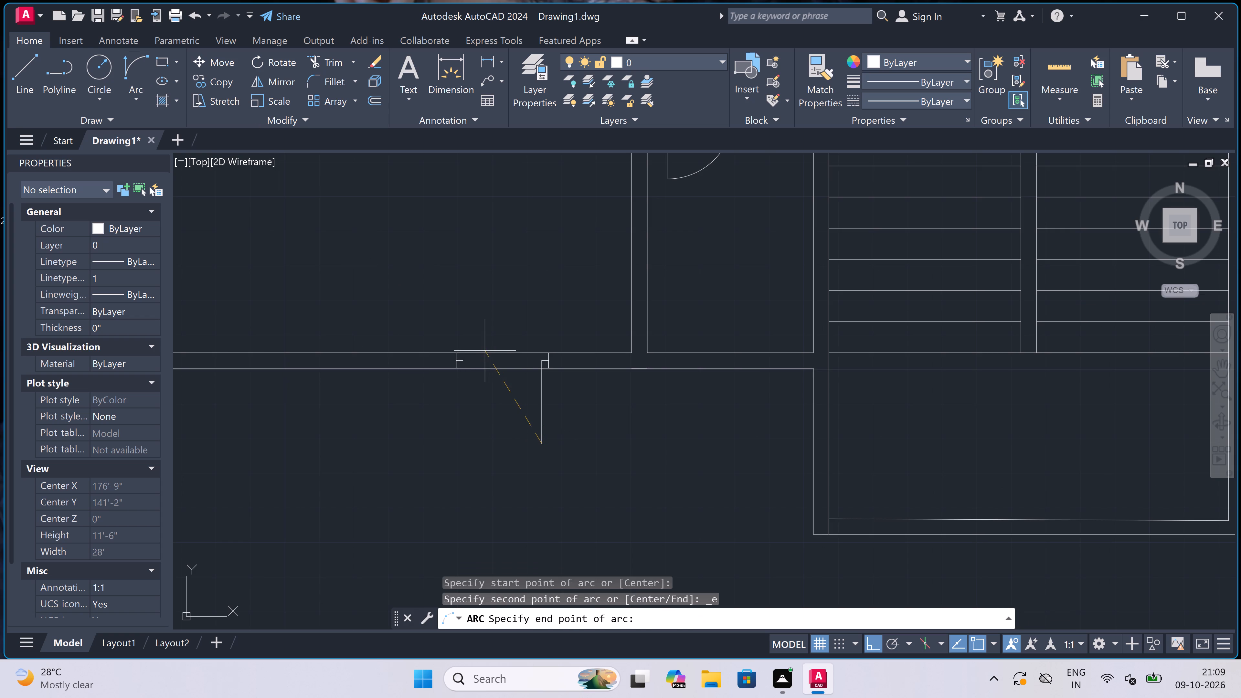
left_click(468, 356)
left_click(401, 408)
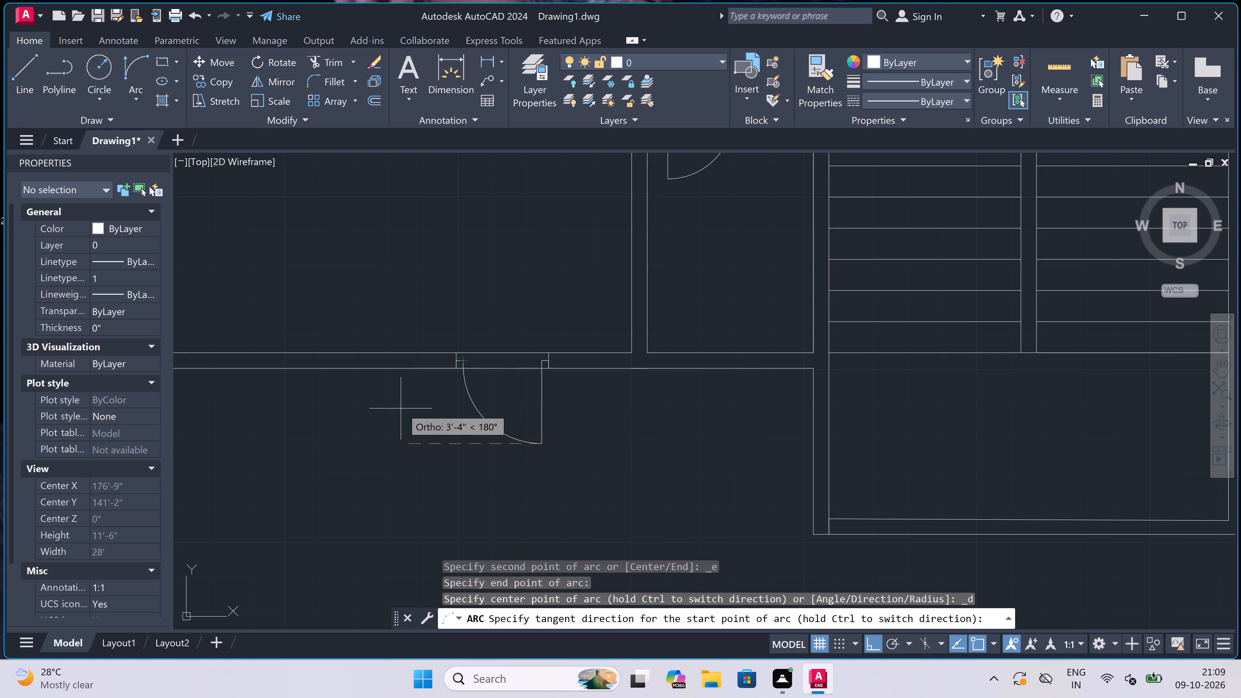
Trim both south exterior wall faces inside the new door opening between the two jambs.
type("tr")
key("space")
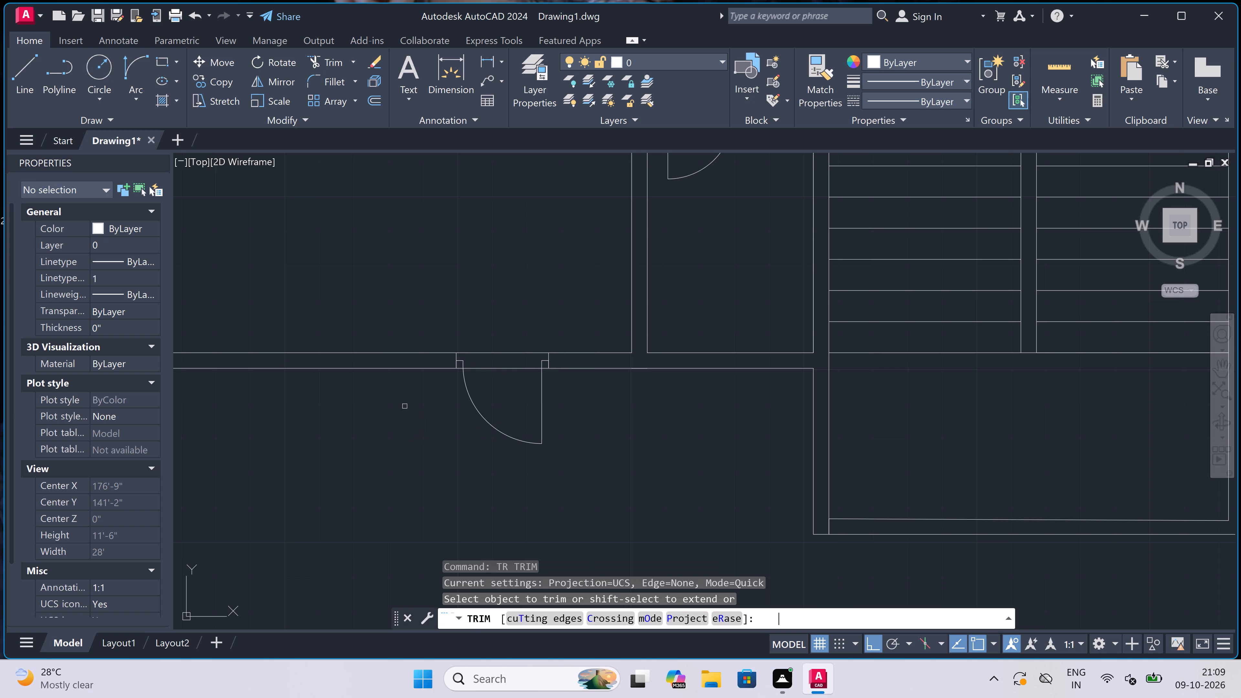
left_click(517, 384)
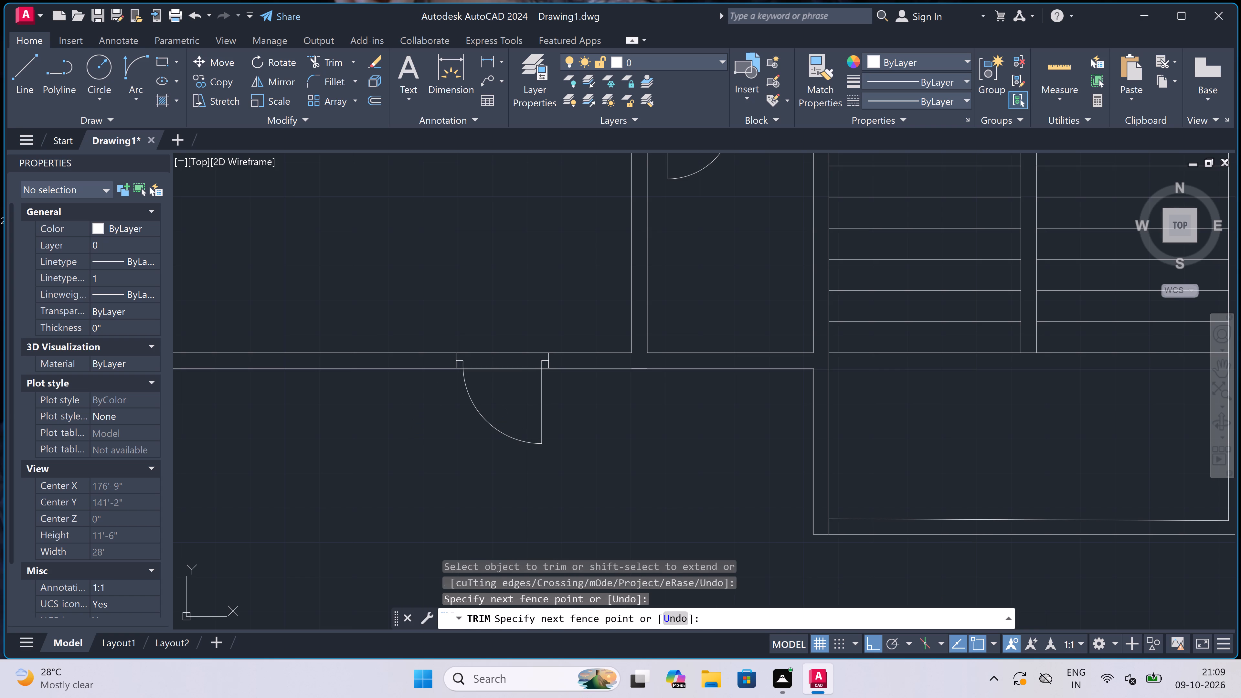
left_click(524, 308)
key("Escape")
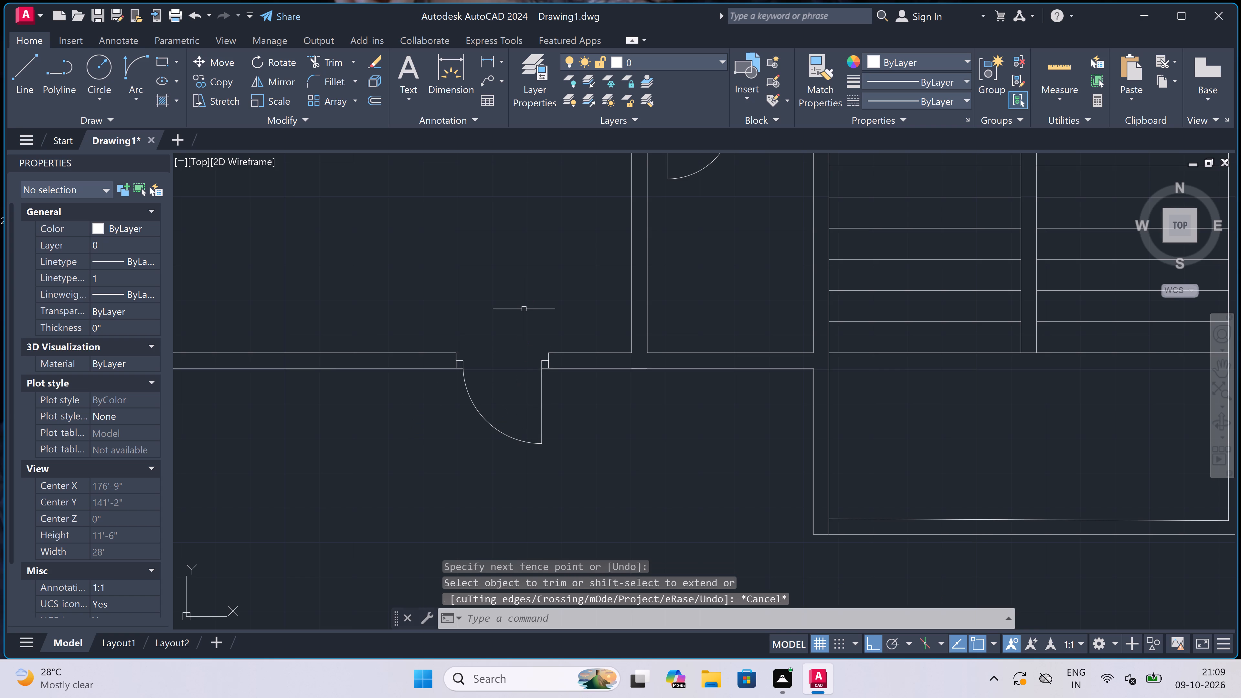
Draw a projection's inner outline around the new exterior door: 4' south from the wall east of it, 10' west, and back to the wall.
type("l")
key("space")
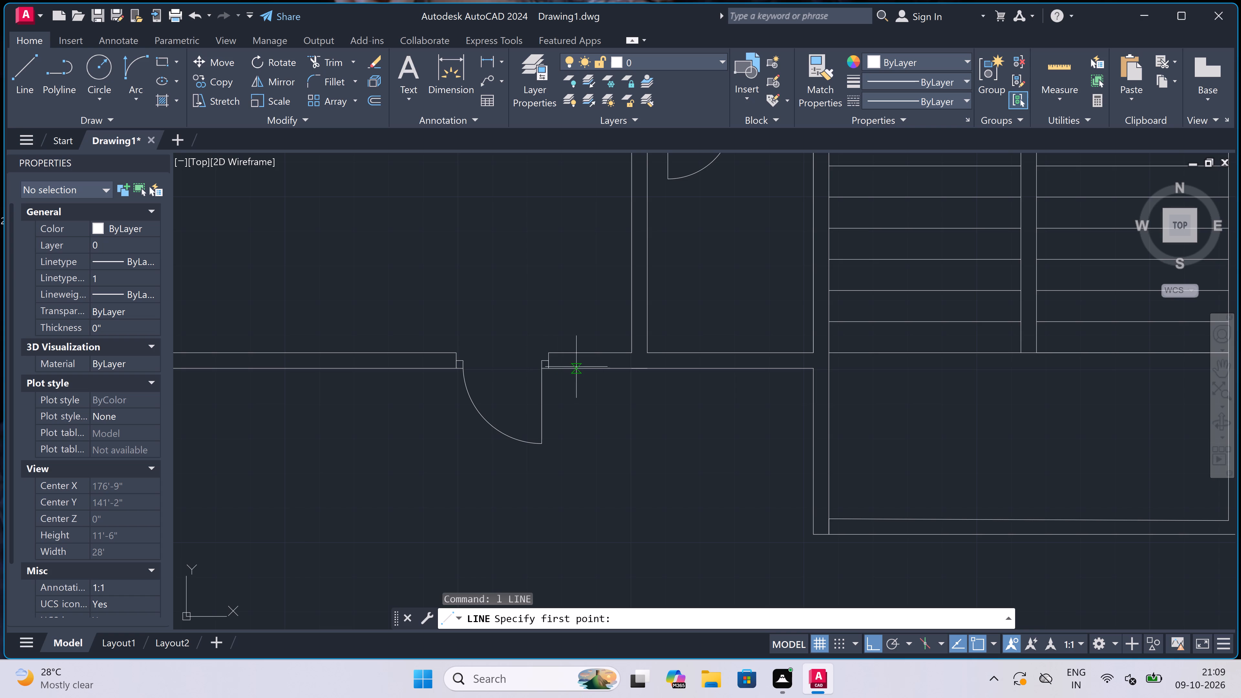
left_click(593, 368)
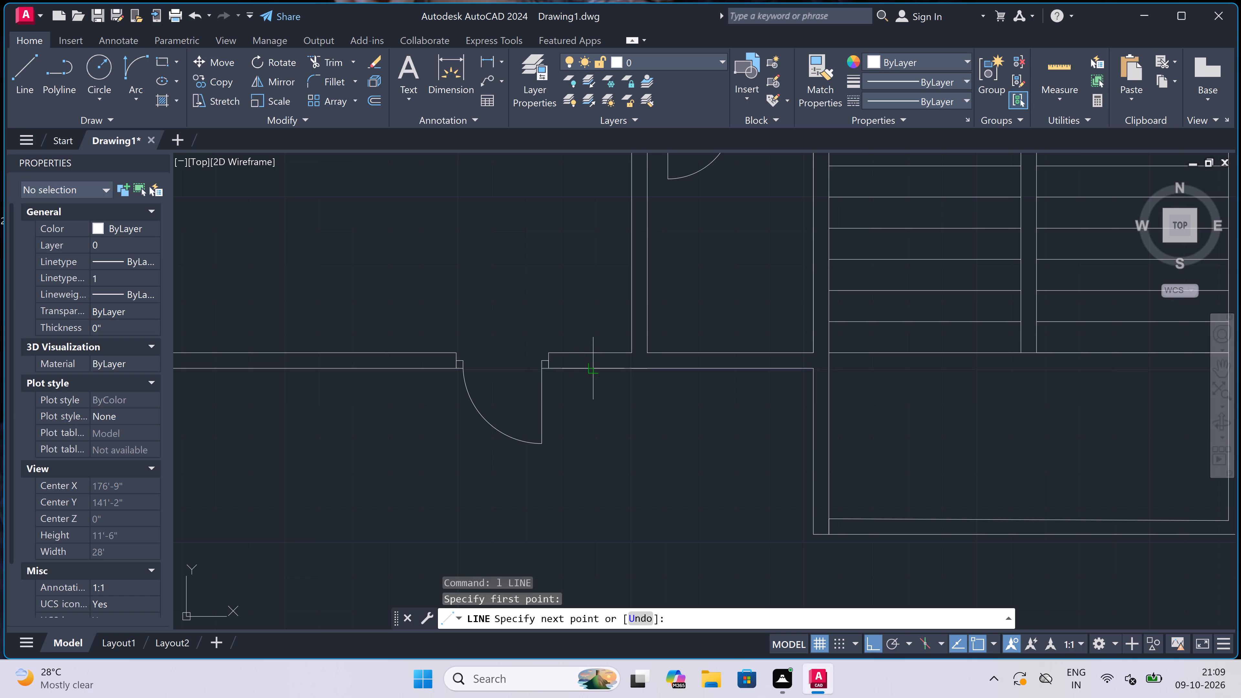
type("4'")
key("space")
scroll(595, 441, "down", 1)
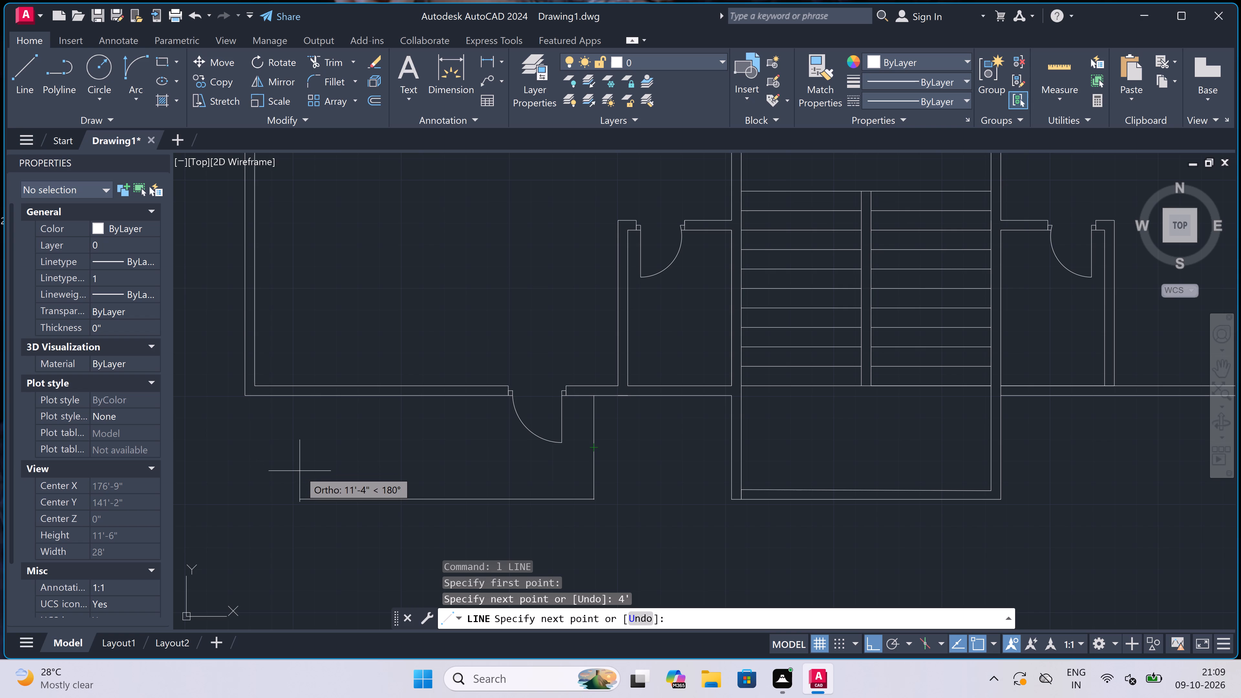
type("10'")
key("space")
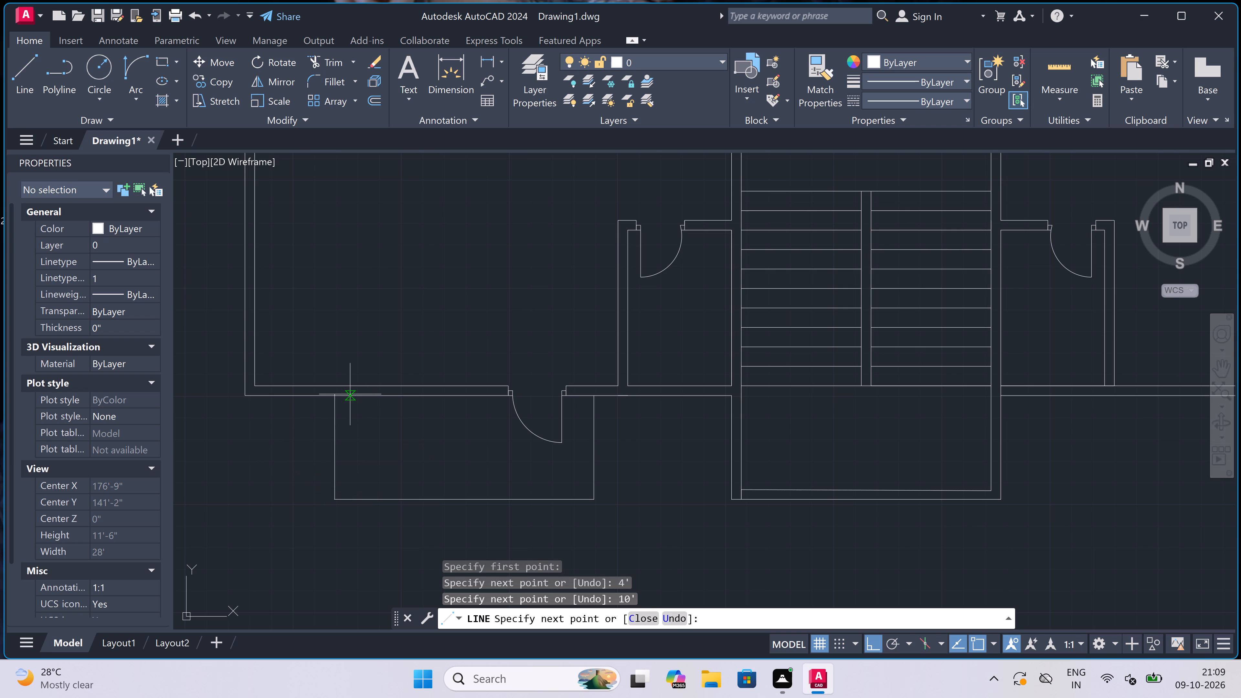
left_click(338, 395)
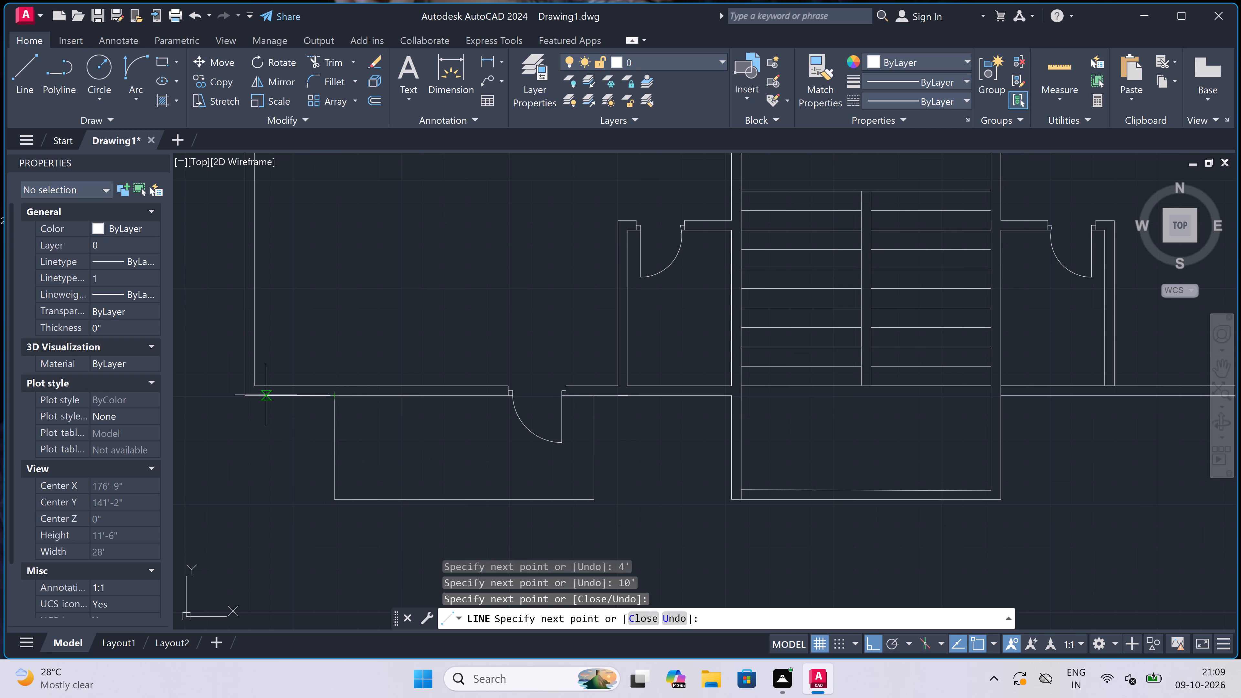
Draw the projection's outer west face 4.5" west of the inner line, extending 4.5" south past the inner south line.
type("4.5")
type("\"")
key("space")
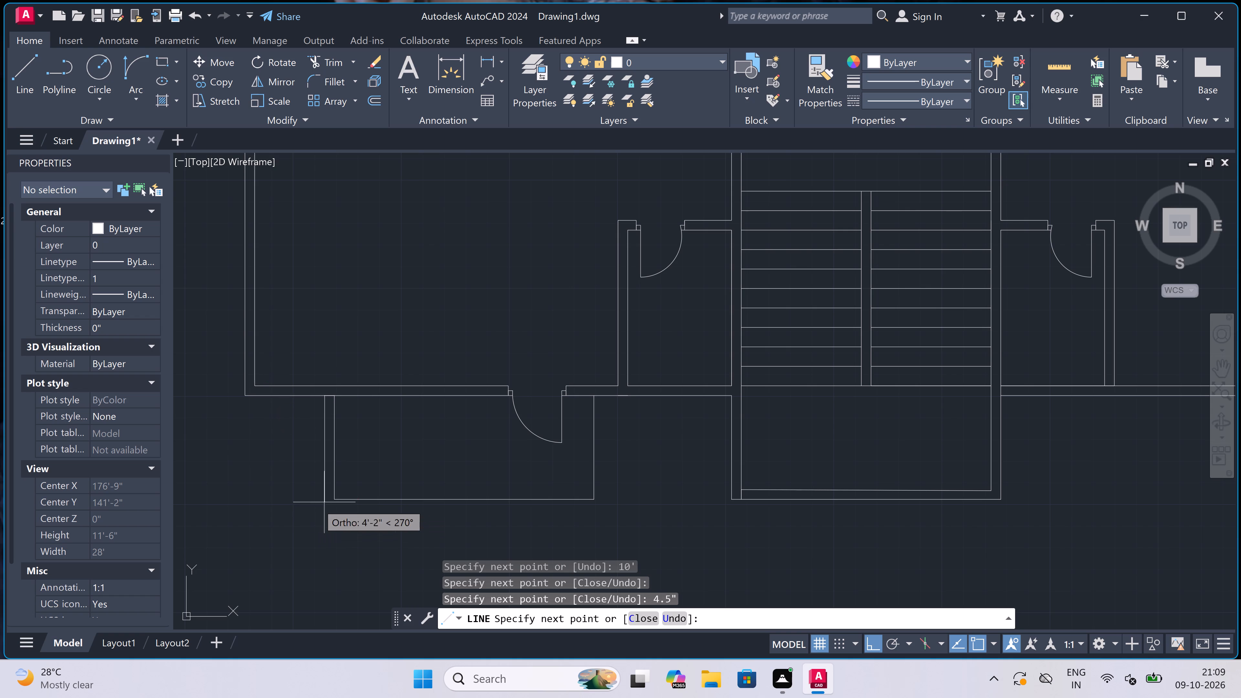
scroll(317, 504, "up", 3)
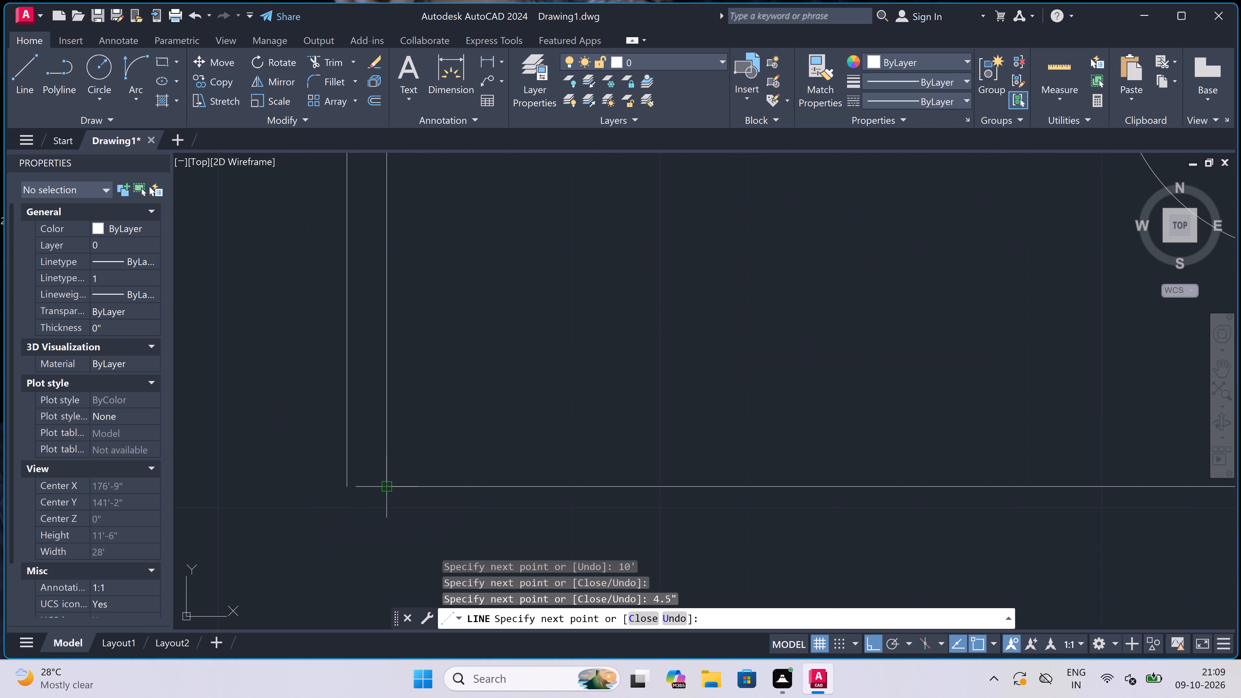
left_click(345, 486)
scroll(345, 486, "down", 2)
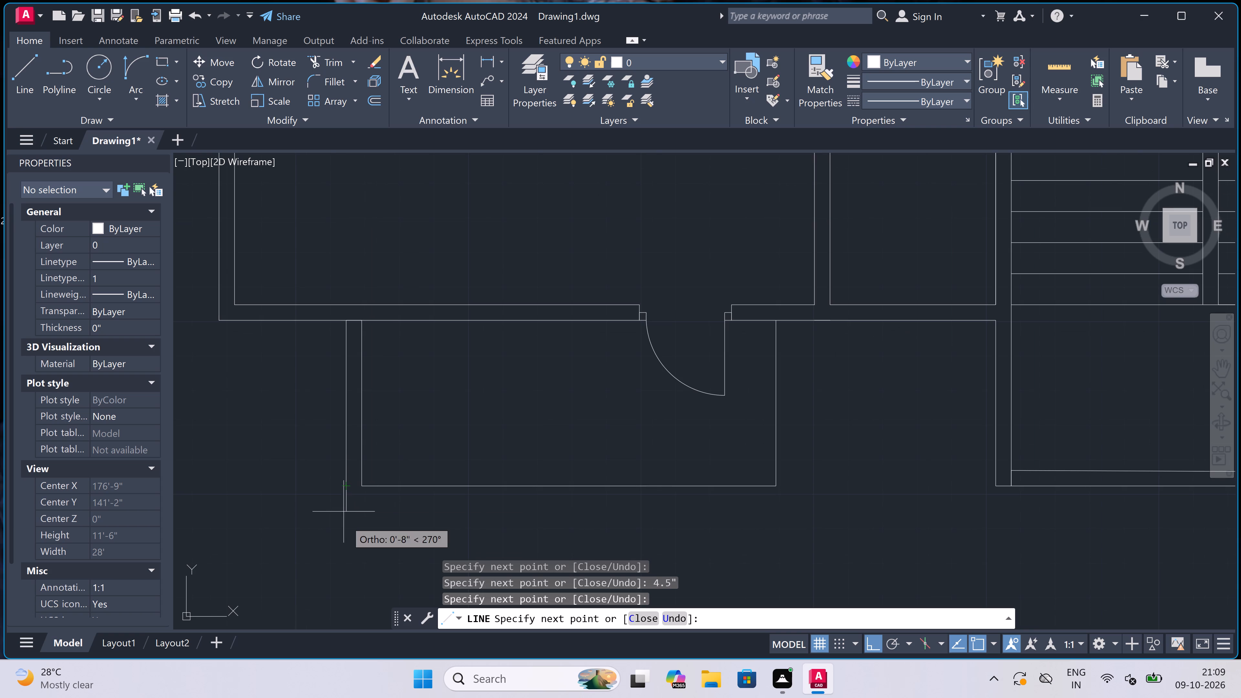
type("4.5")
type("\"")
key("space")
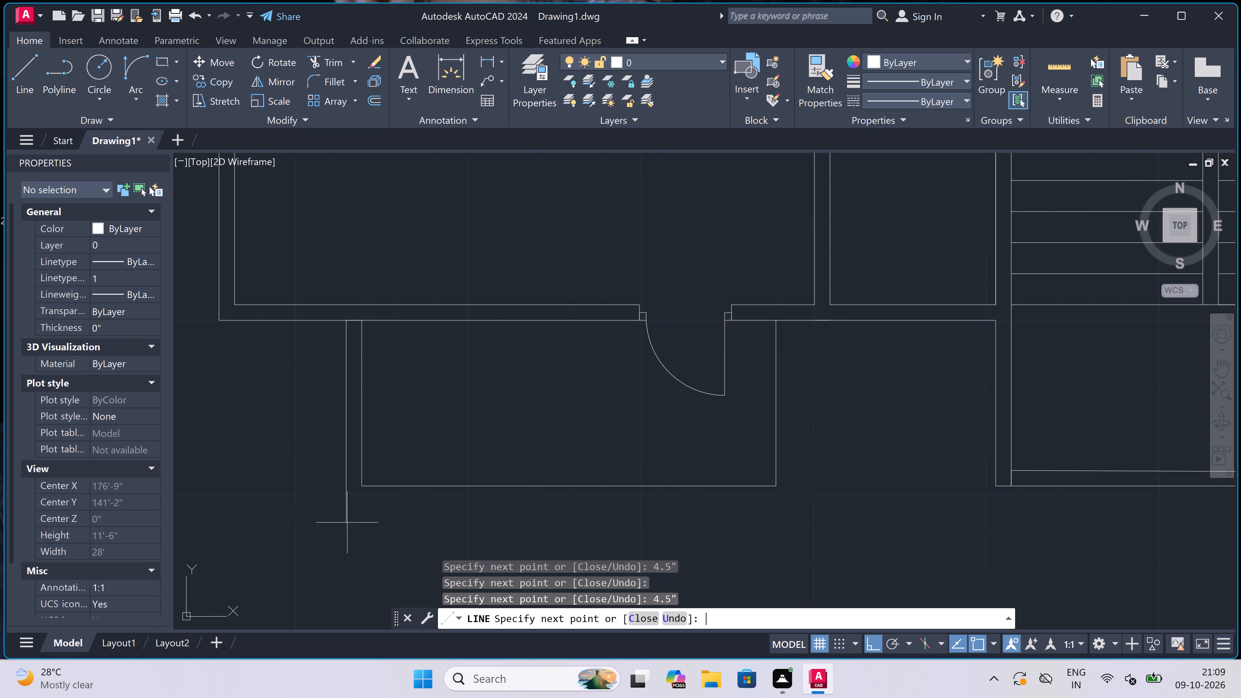
Continue the outer outline east along the south side to 4.5" past the inner east line, and north to the exterior wall.
scroll(805, 498, "up", 2)
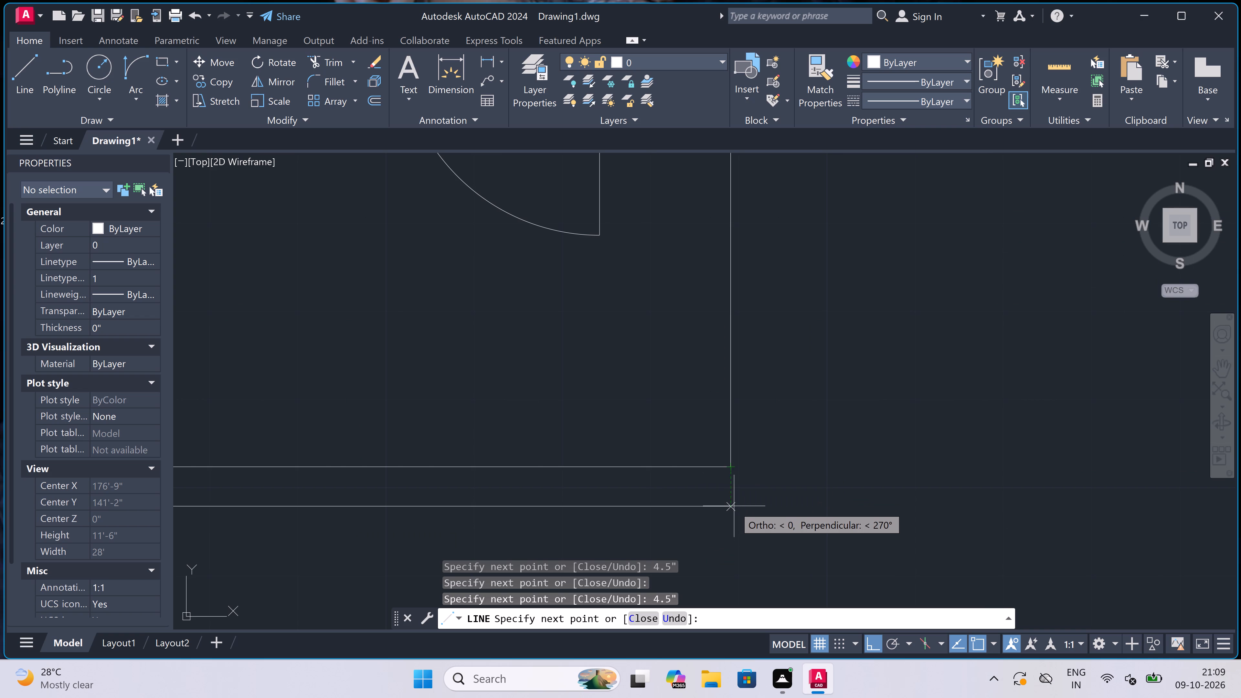
left_click(734, 505)
type("4.5")
type("\"")
key("space")
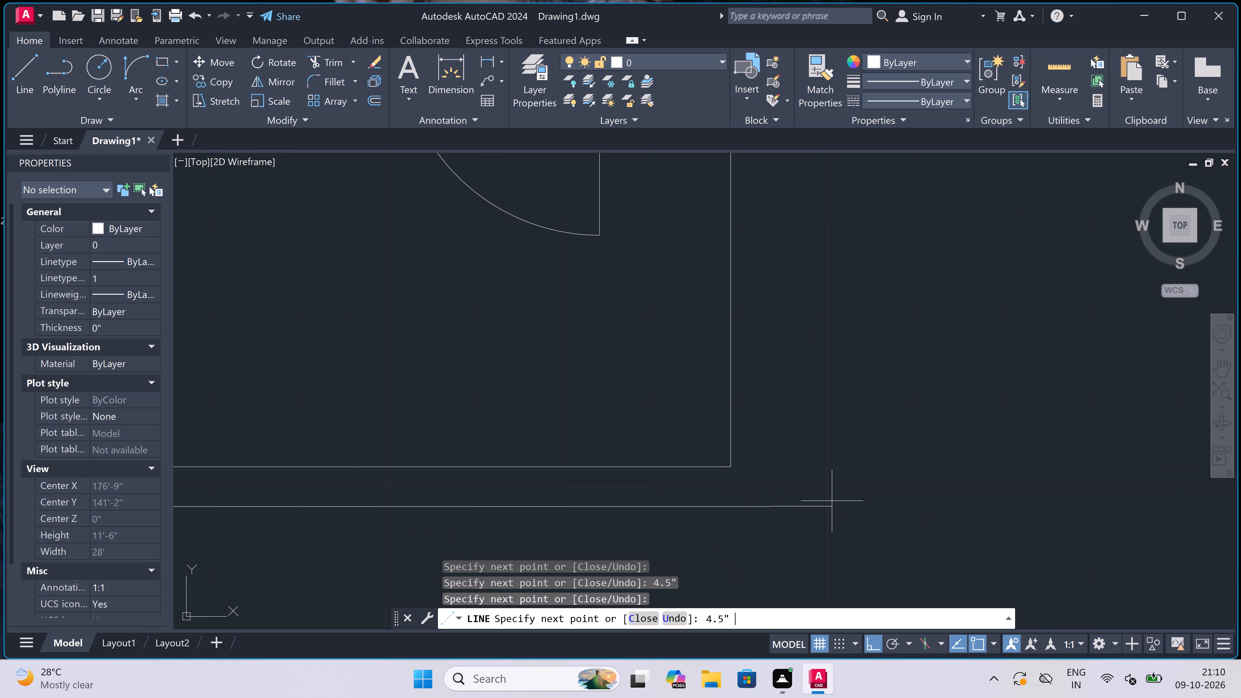
scroll(827, 501, "down", 2)
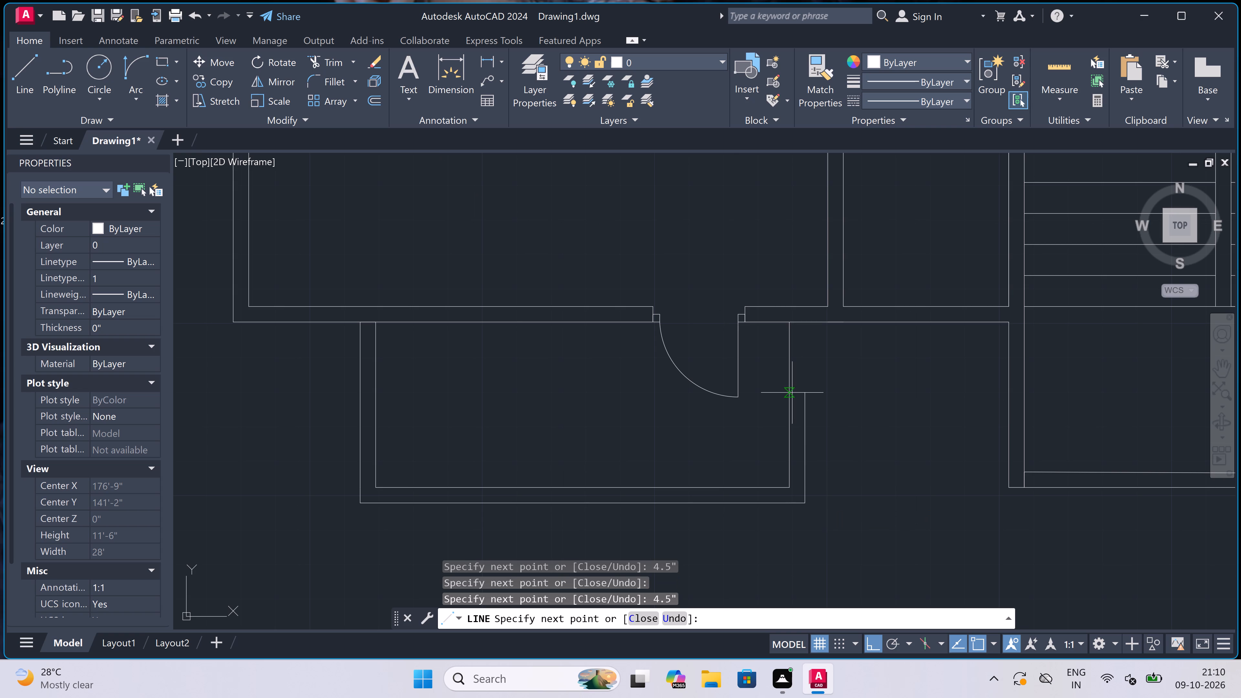
scroll(811, 325, "up", 2)
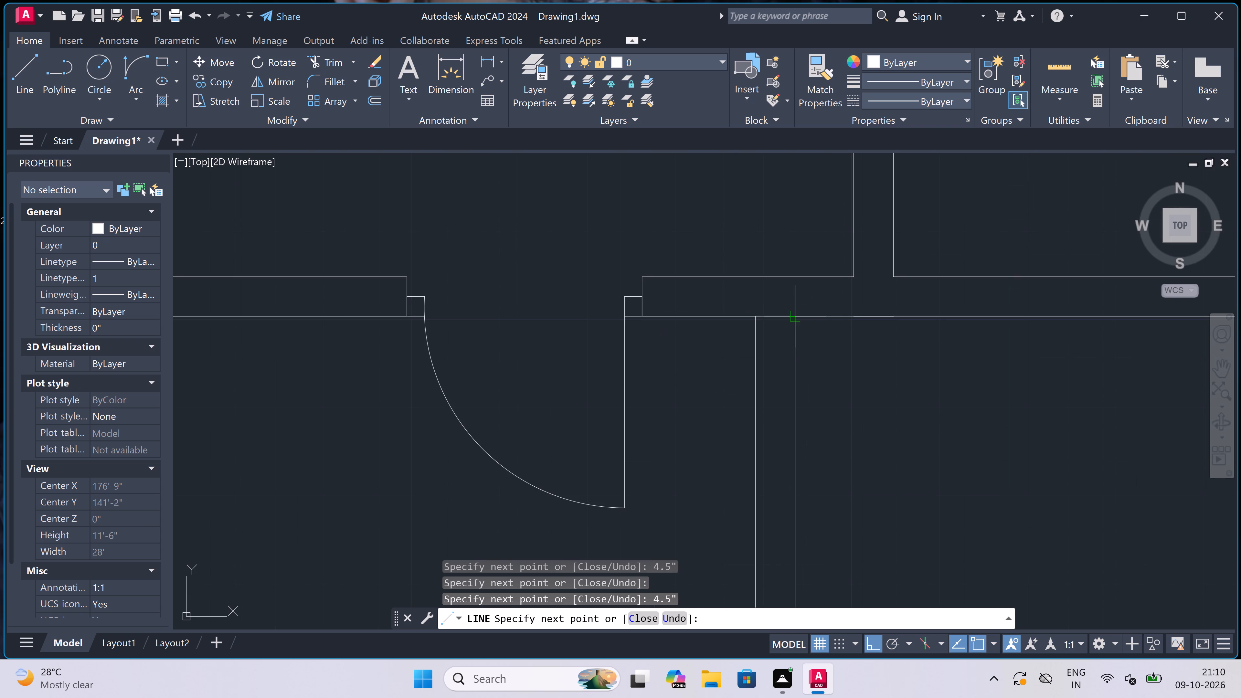
left_click(800, 312)
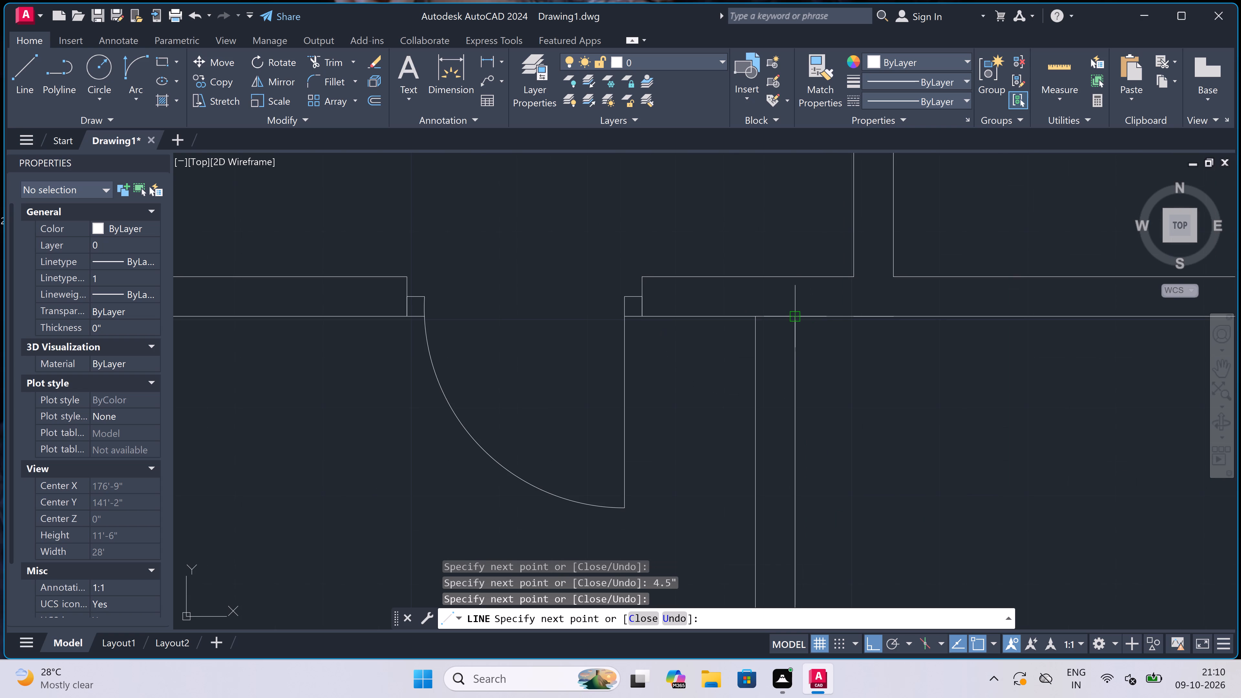
key("Escape")
Trim the exterior wall face between the projection's paired wall lines at its east and west junctions.
type("tr")
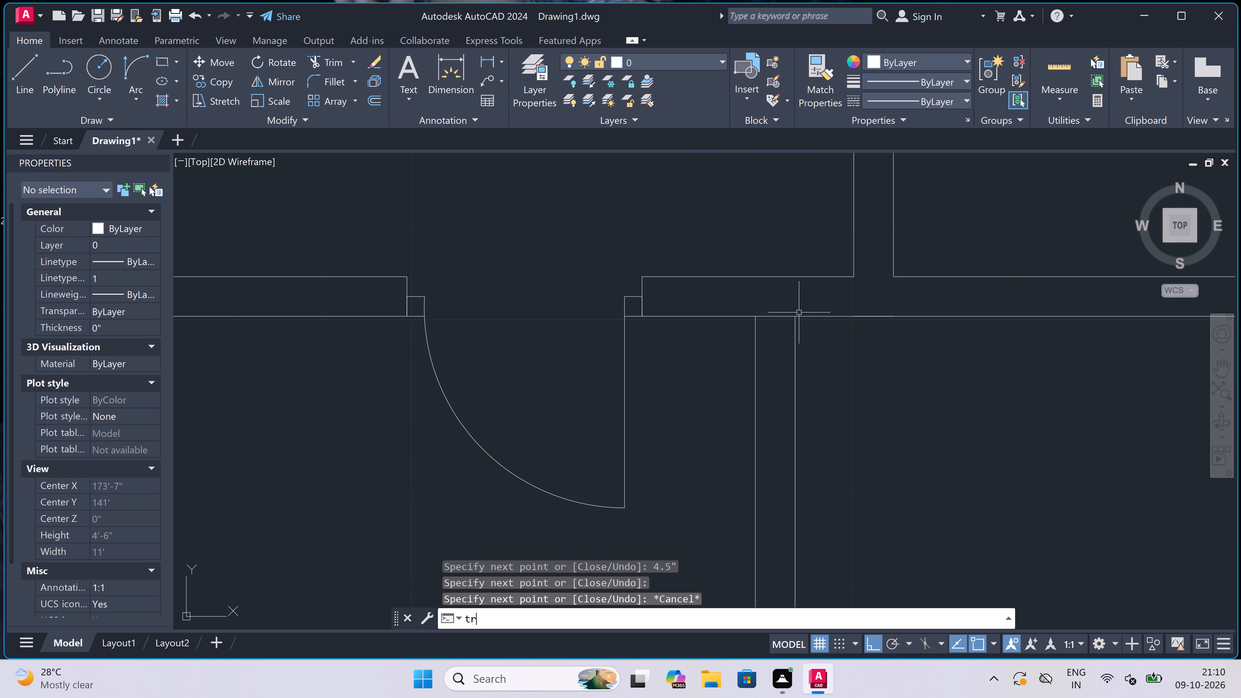
key("space")
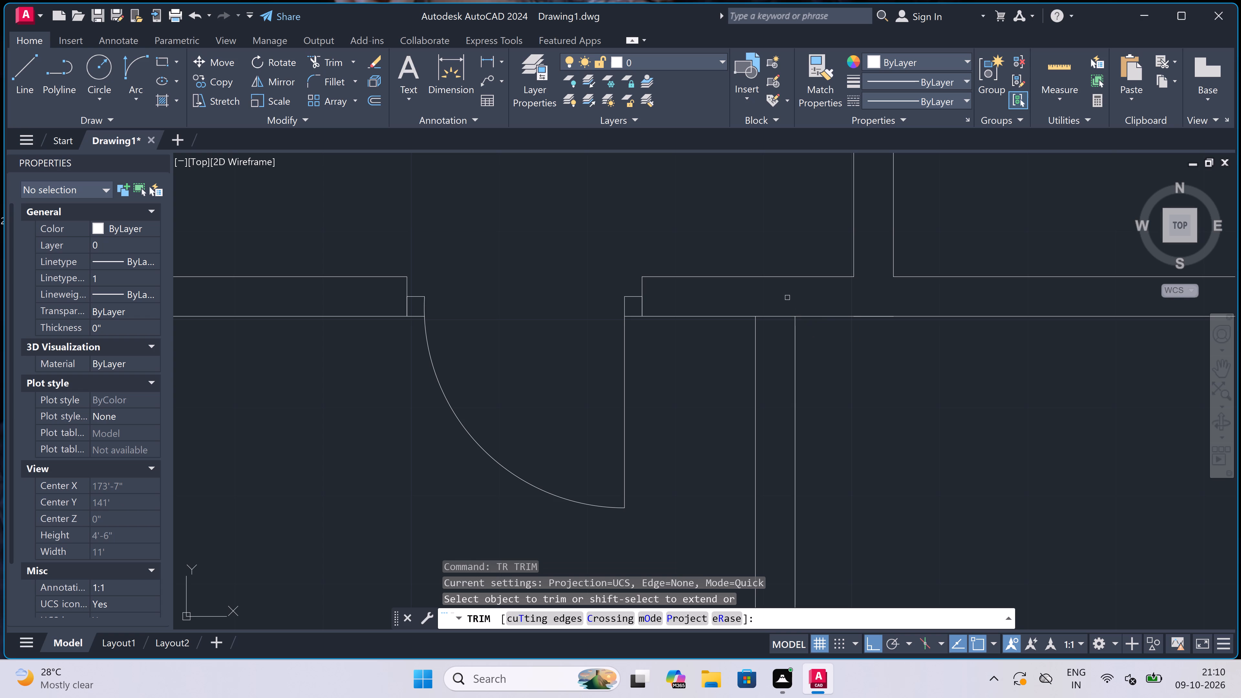
left_click(787, 298)
left_click(784, 351)
scroll(771, 312, "down", 3)
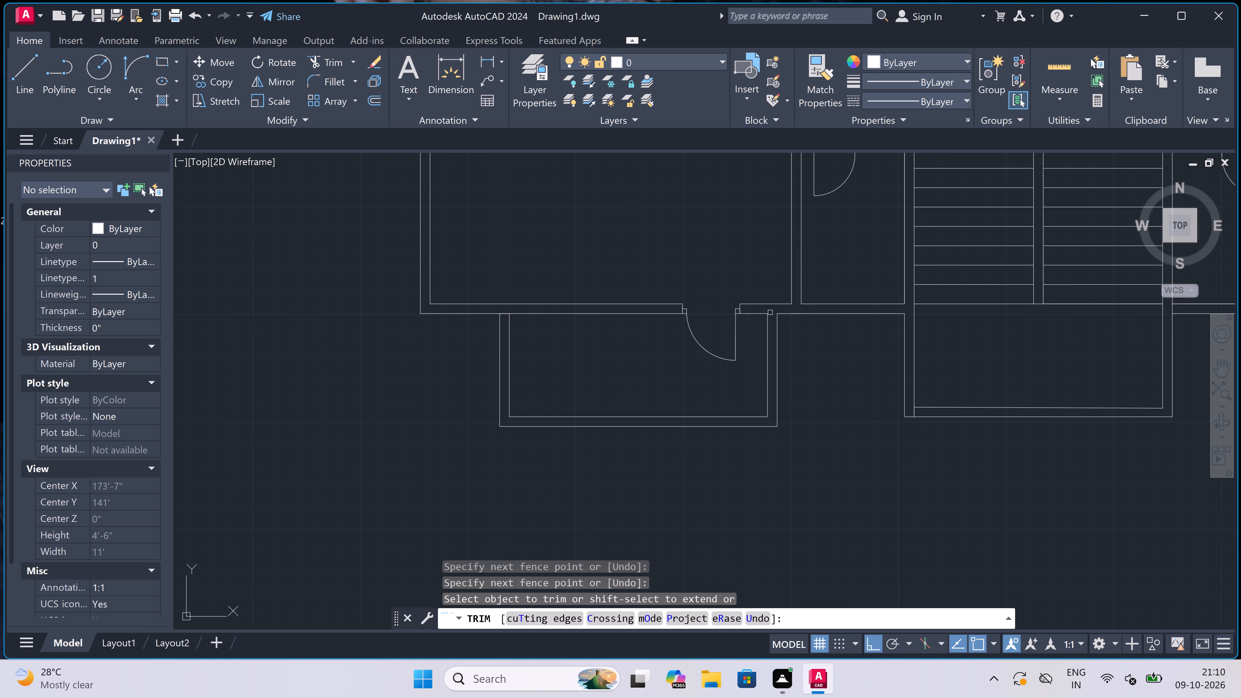
scroll(504, 312, "up", 2)
left_click(504, 311)
left_click(506, 326)
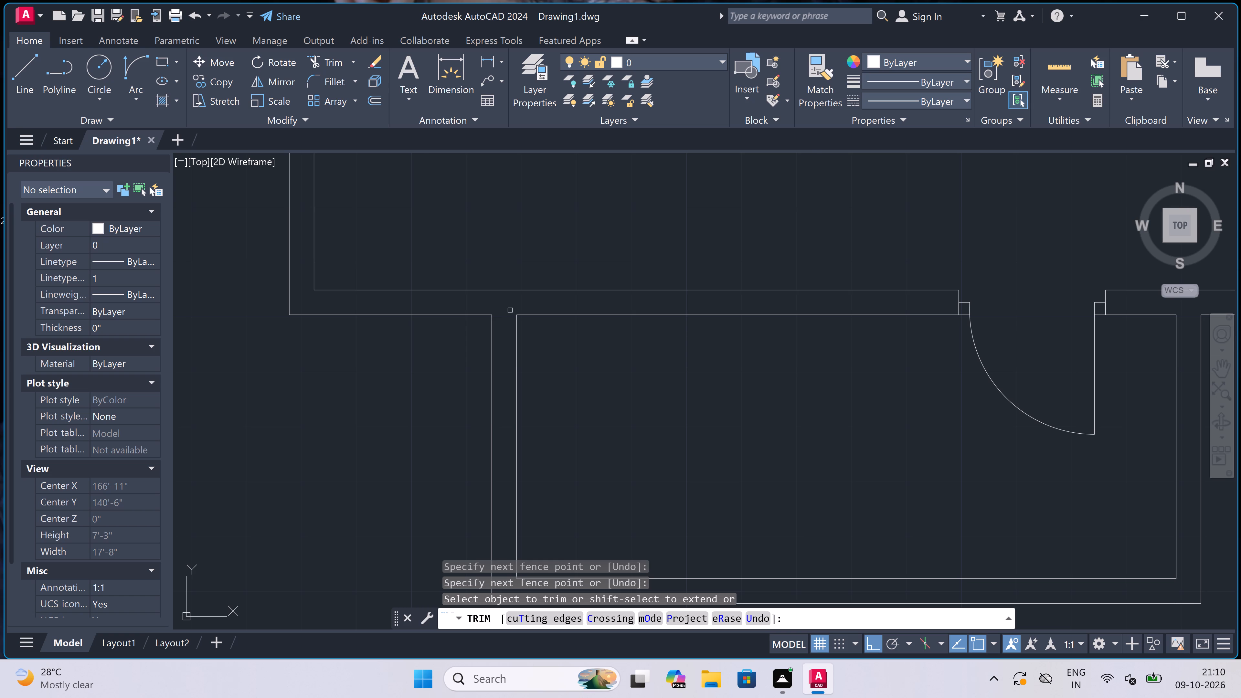
scroll(510, 310, "down", 6)
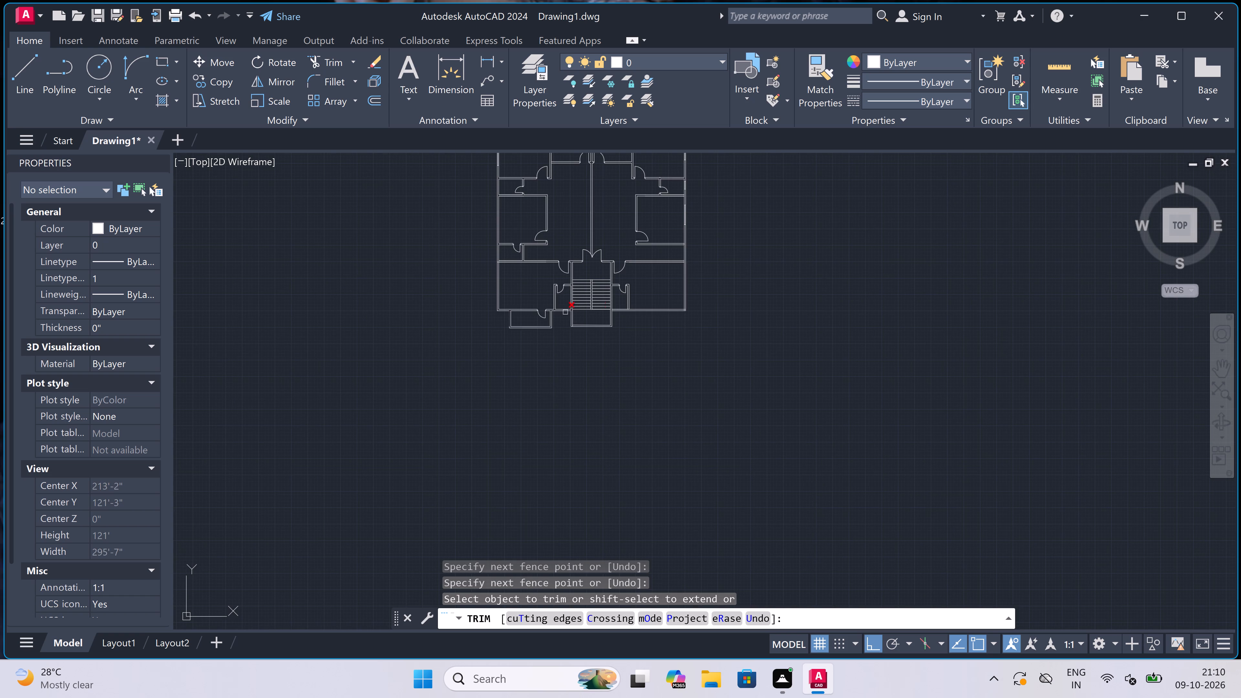
key("Escape")
Draw the west jamb across the south wall east of the eastern small room, with a 2" stop and a 2' door leaf southward.
scroll(438, 338, "up", 1)
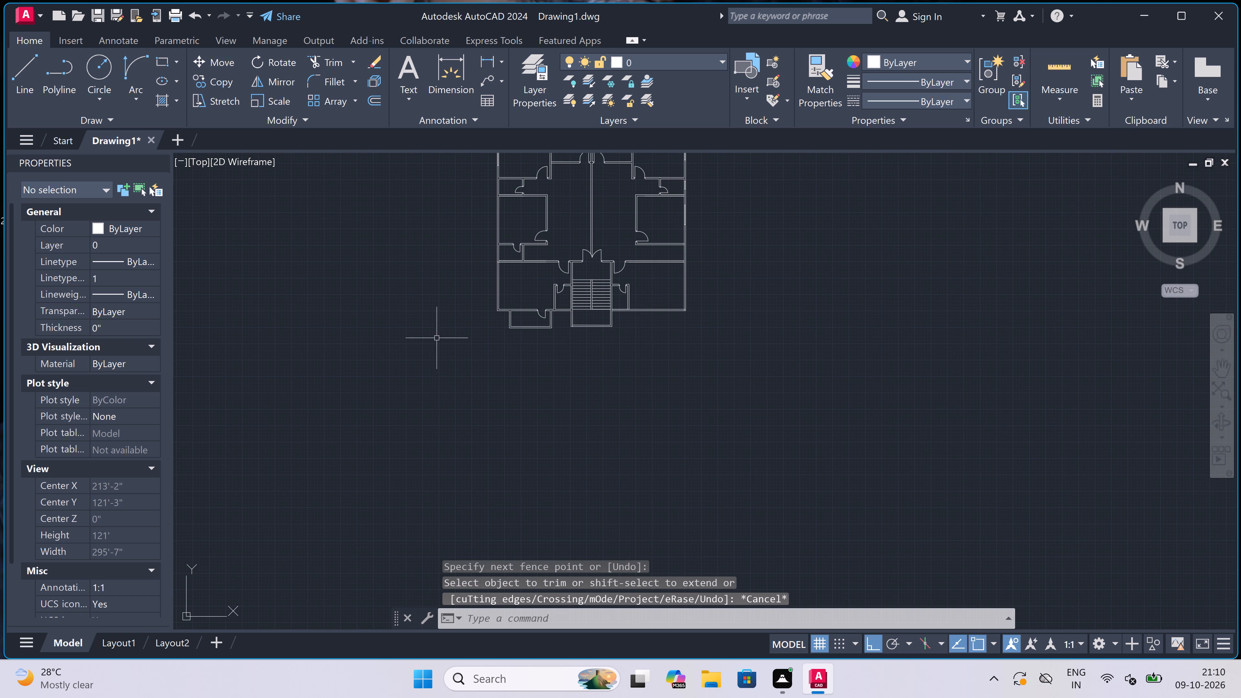
scroll(586, 323, "down", 1)
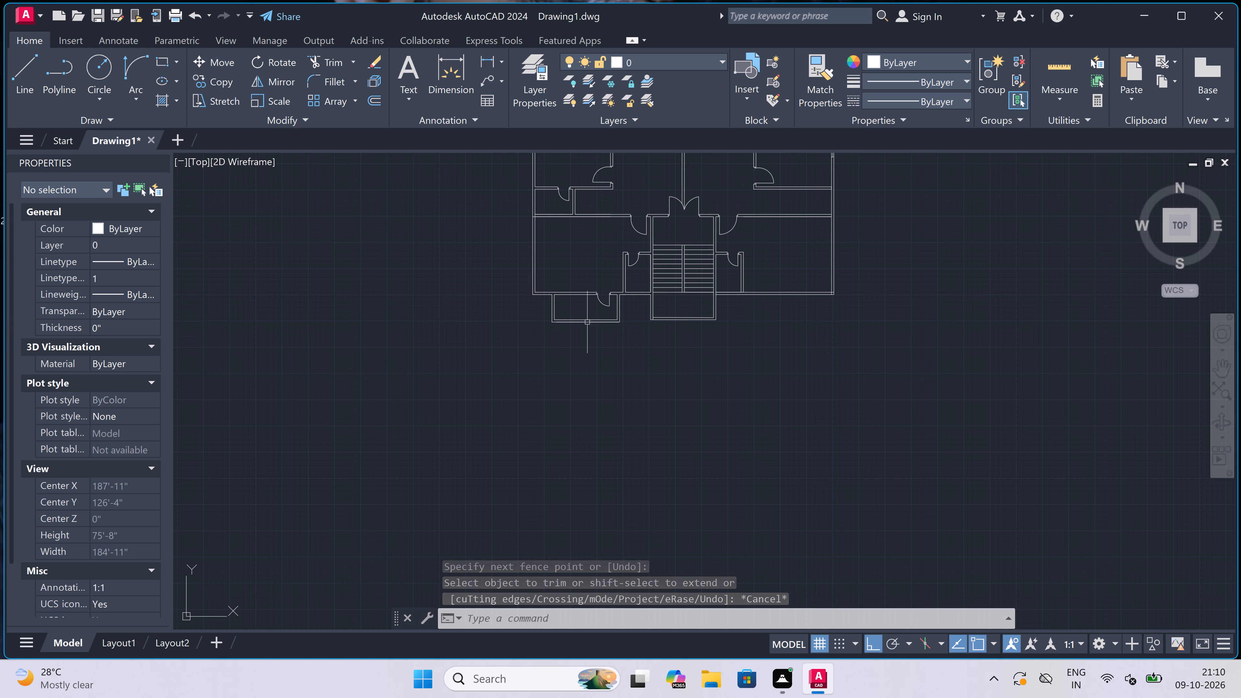
scroll(712, 297, "up", 3)
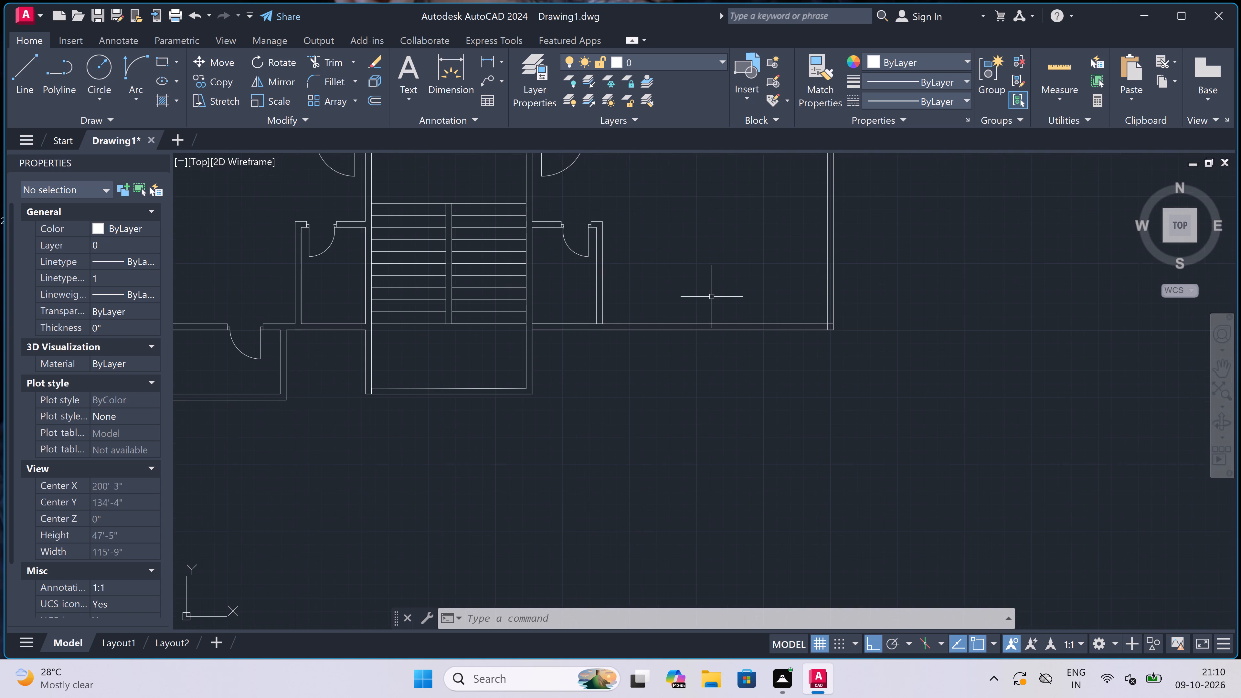
type("l")
key("space")
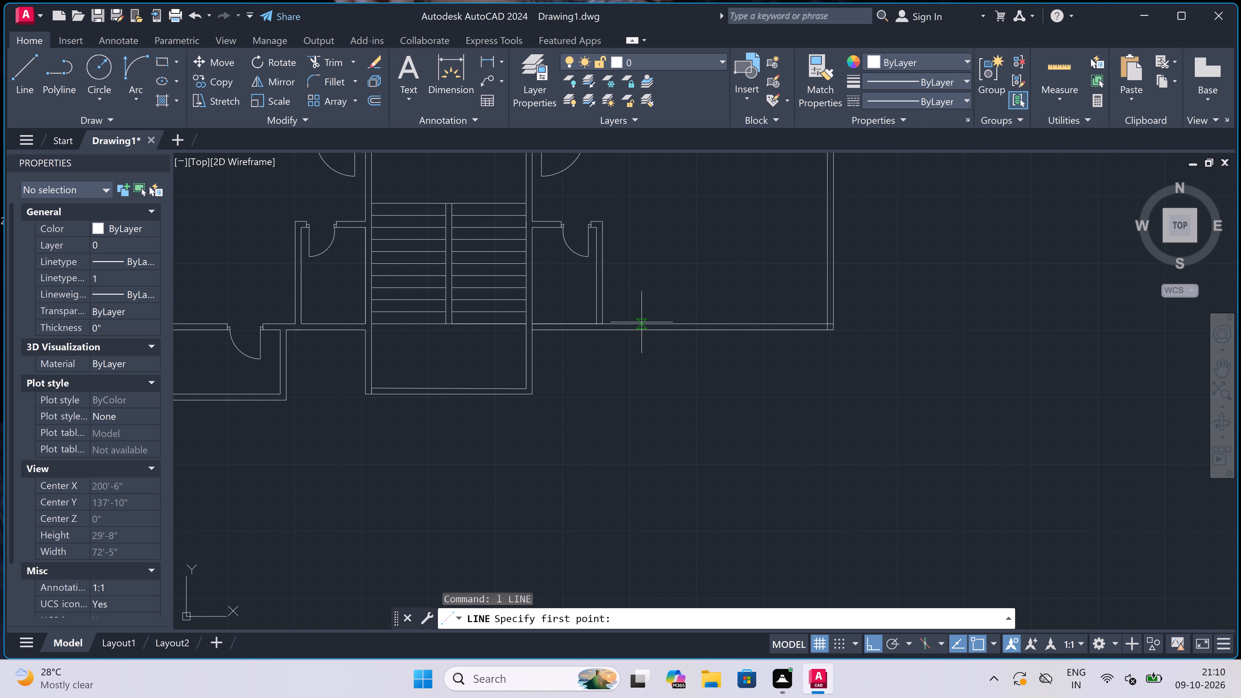
scroll(642, 322, "up", 1)
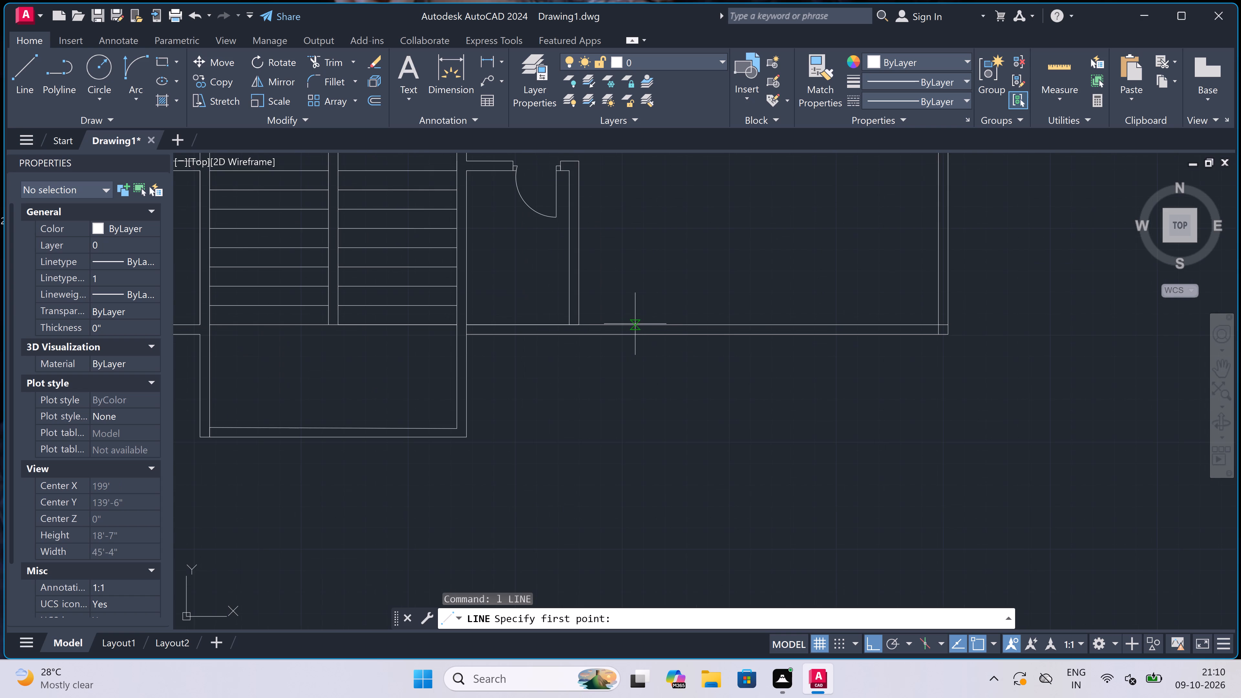
left_click(635, 325)
left_click(633, 331)
scroll(633, 329, "up", 1)
left_click(634, 328)
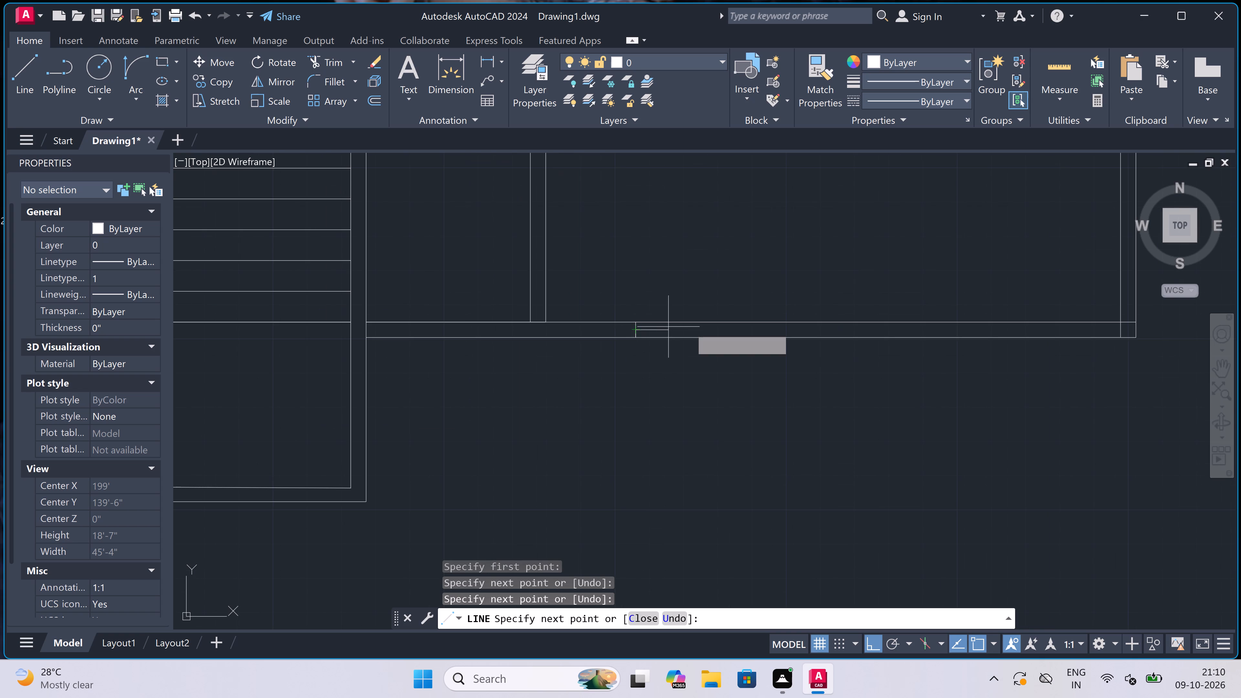
key("2")
type("\"")
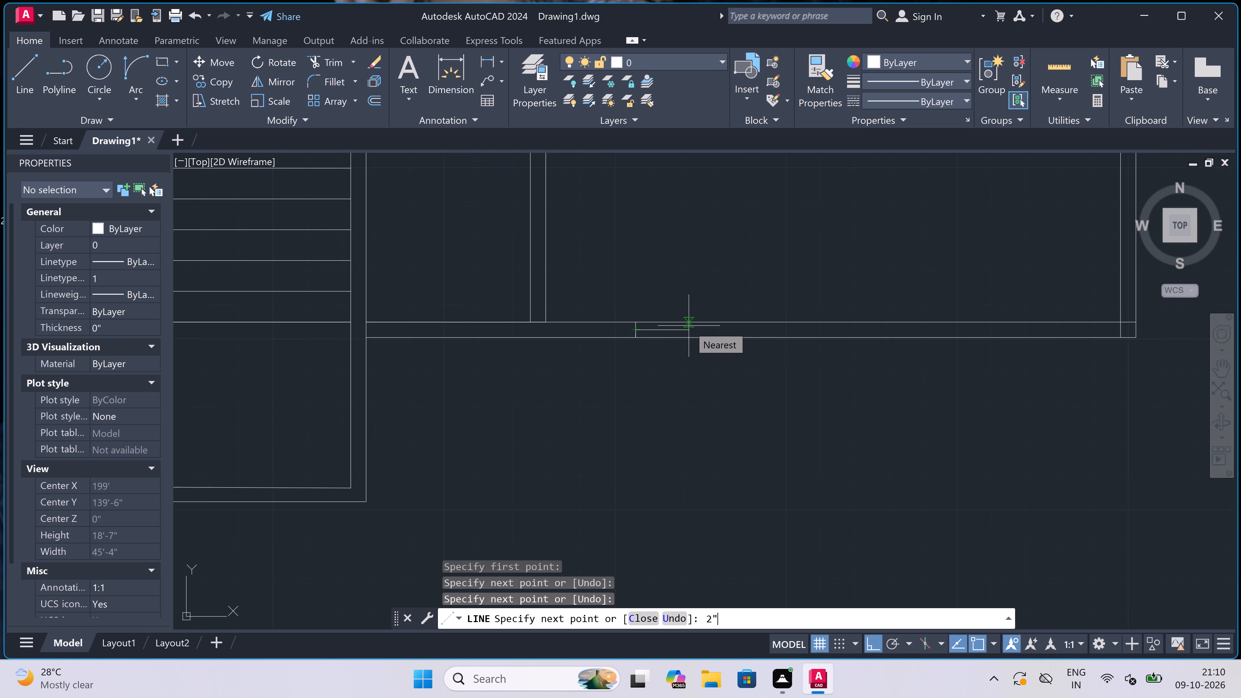
key("space")
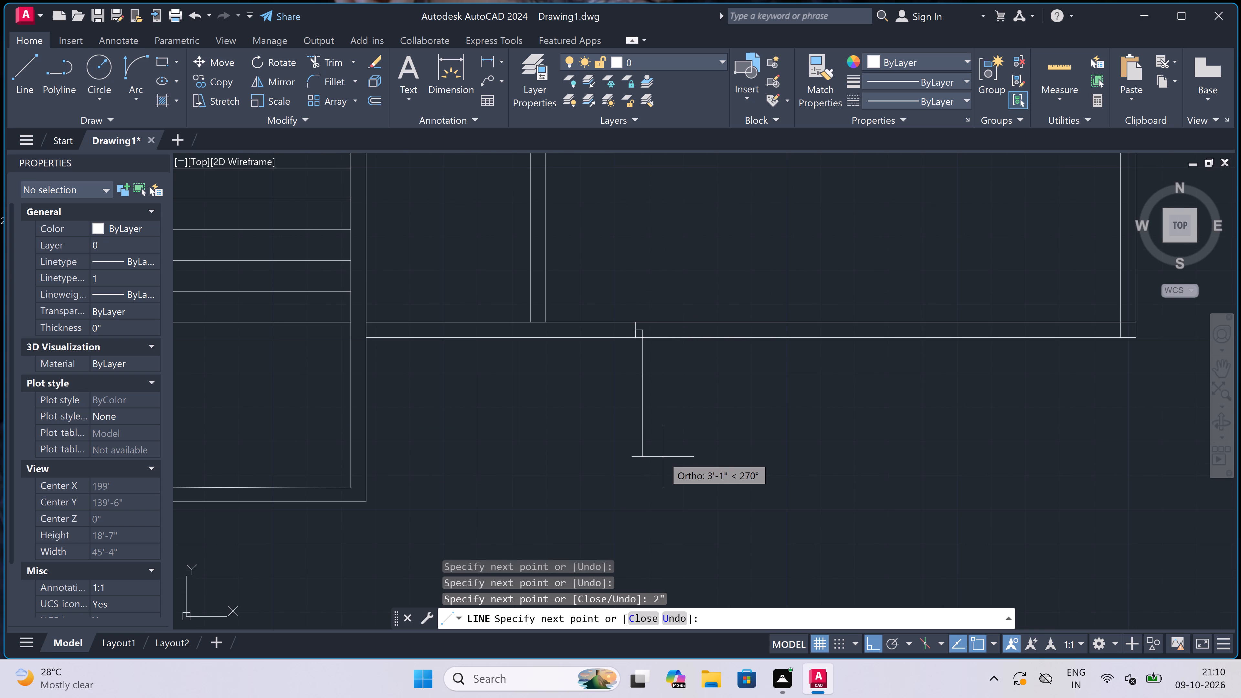
type("2'")
key("space")
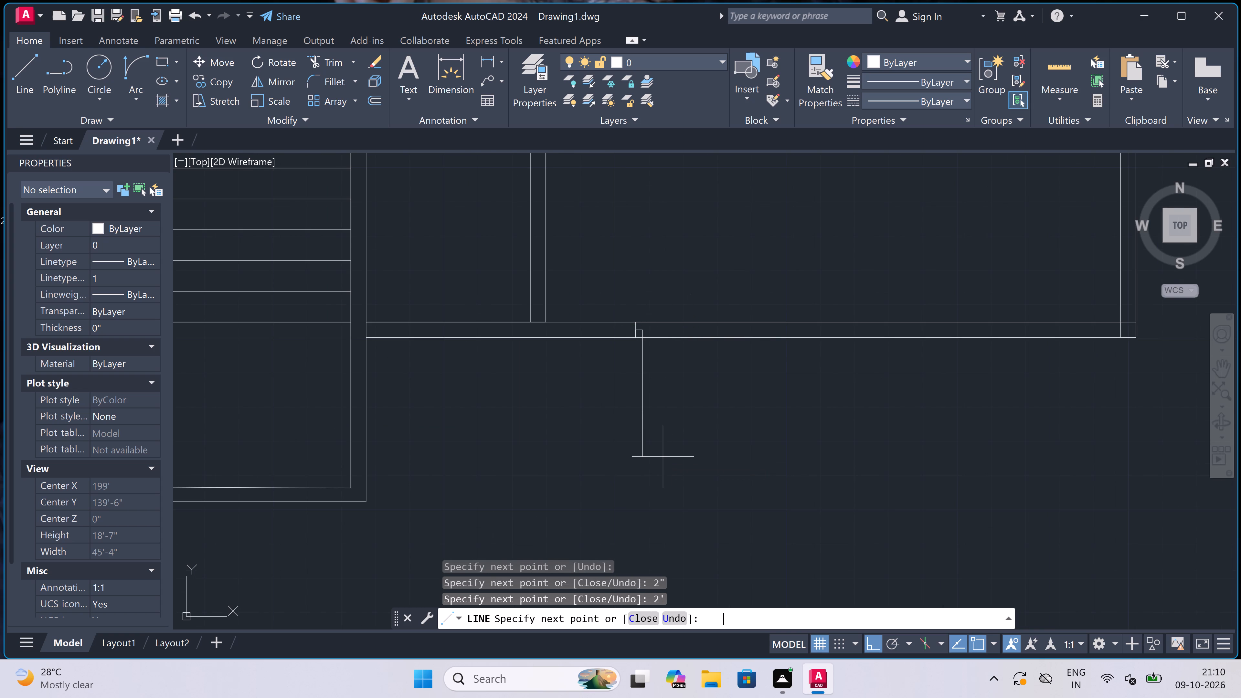
key("Escape")
Draw the east jamb across the south wall, with a 2" stop extending west from its midpoint.
key("space")
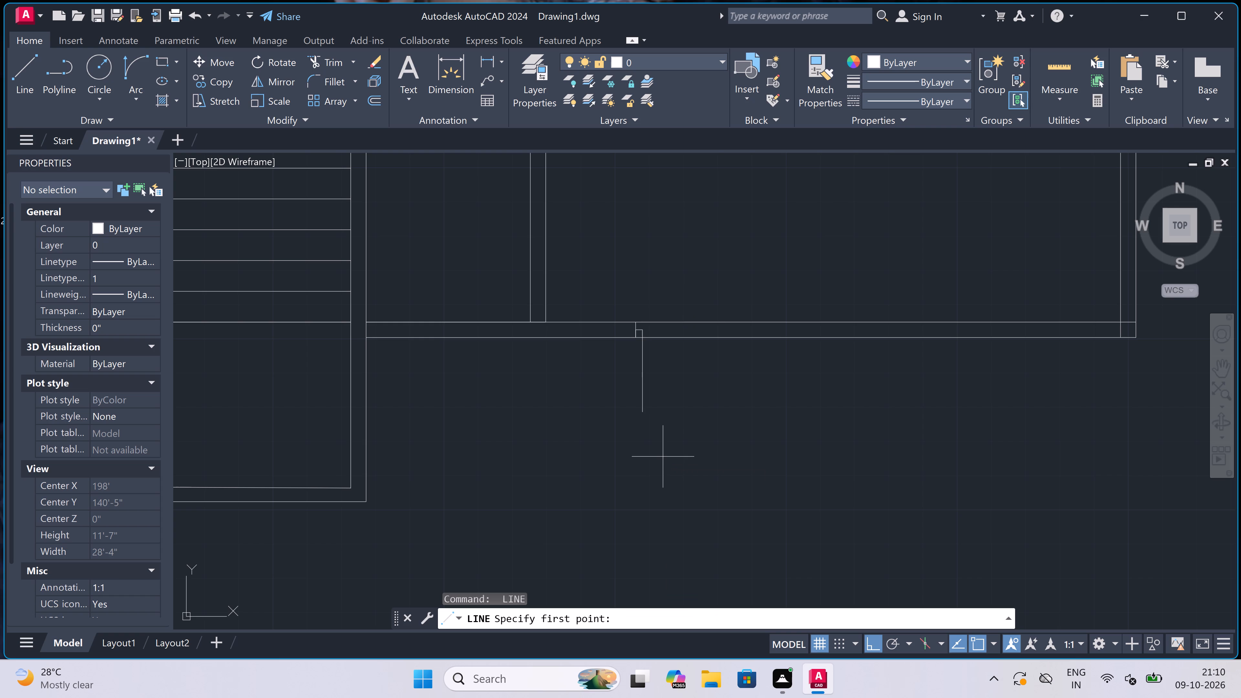
scroll(666, 450, "up", 1)
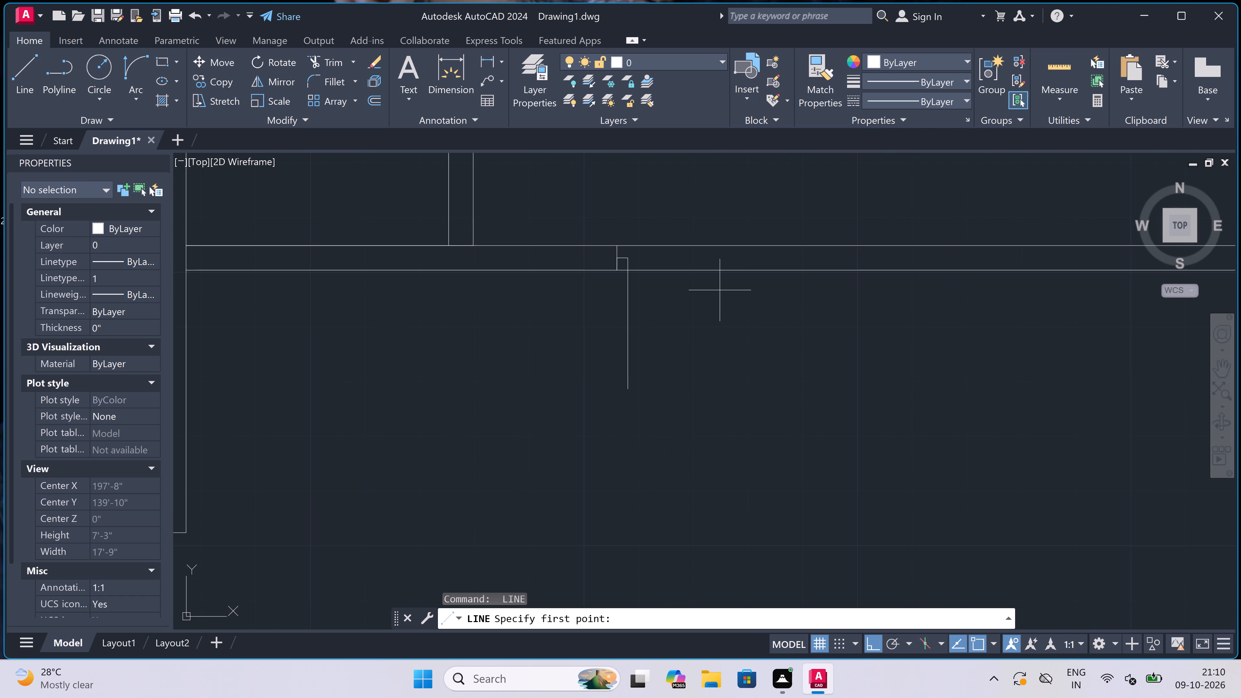
left_click(748, 248)
left_click(748, 269)
scroll(748, 260, "up", 1)
left_click(748, 260)
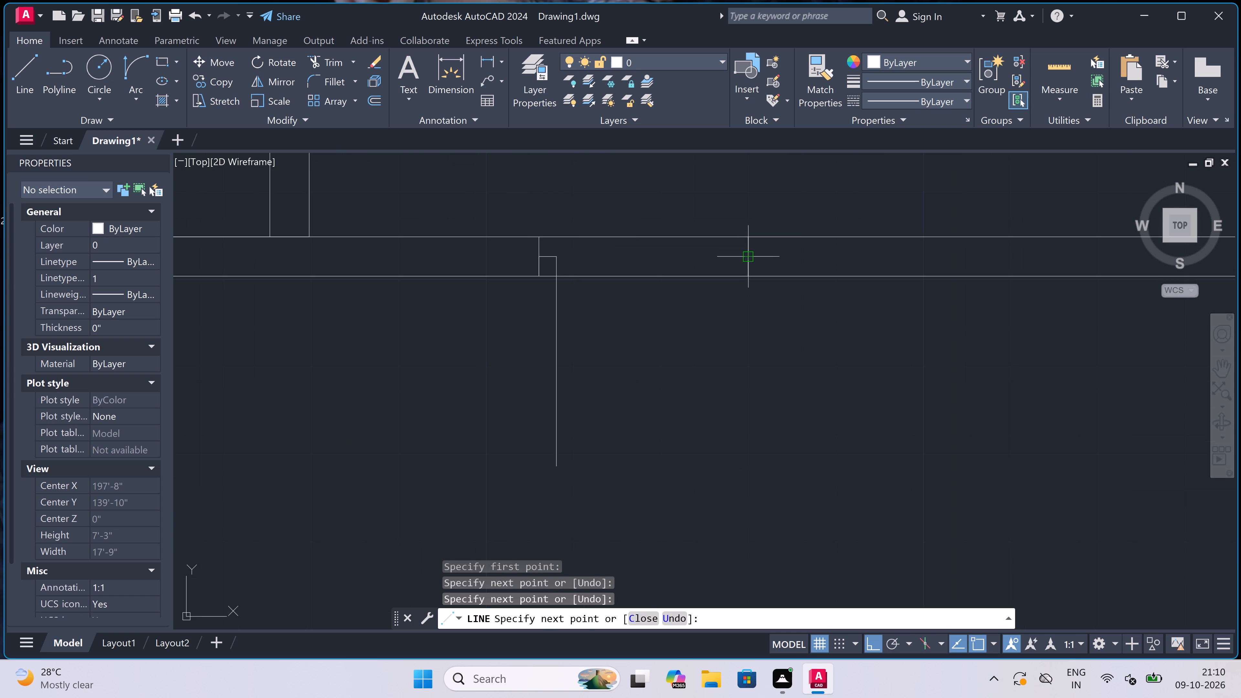
key("3")
key("BackSpace")
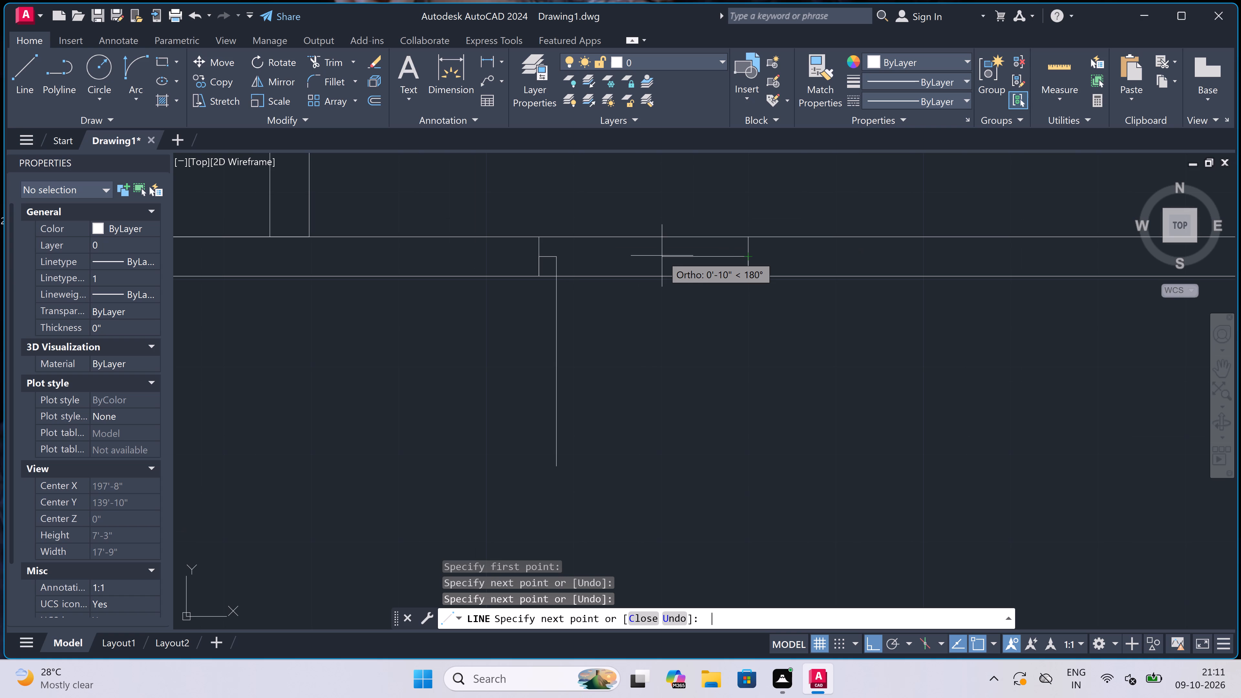
key("2")
type("\"")
key("space")
key("Escape")
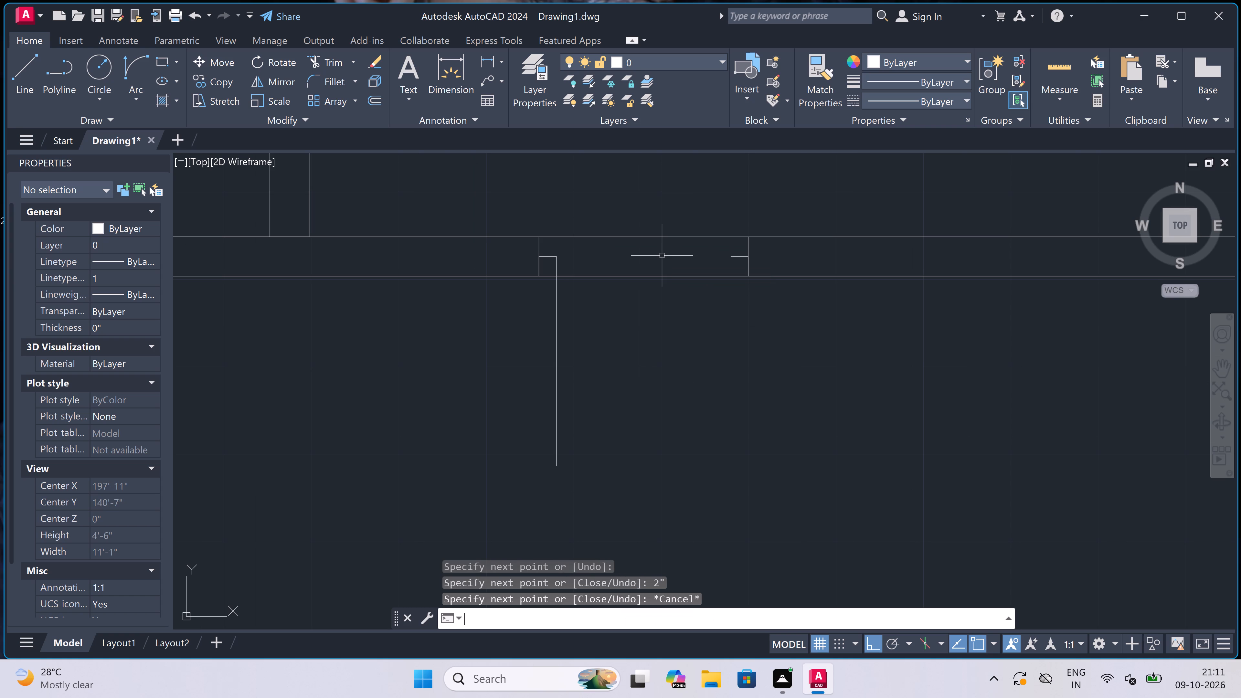
Draw the door-swing arc from the leaf's south end to the east jamb's stop, curving outward to the southeast.
left_click(127, 60)
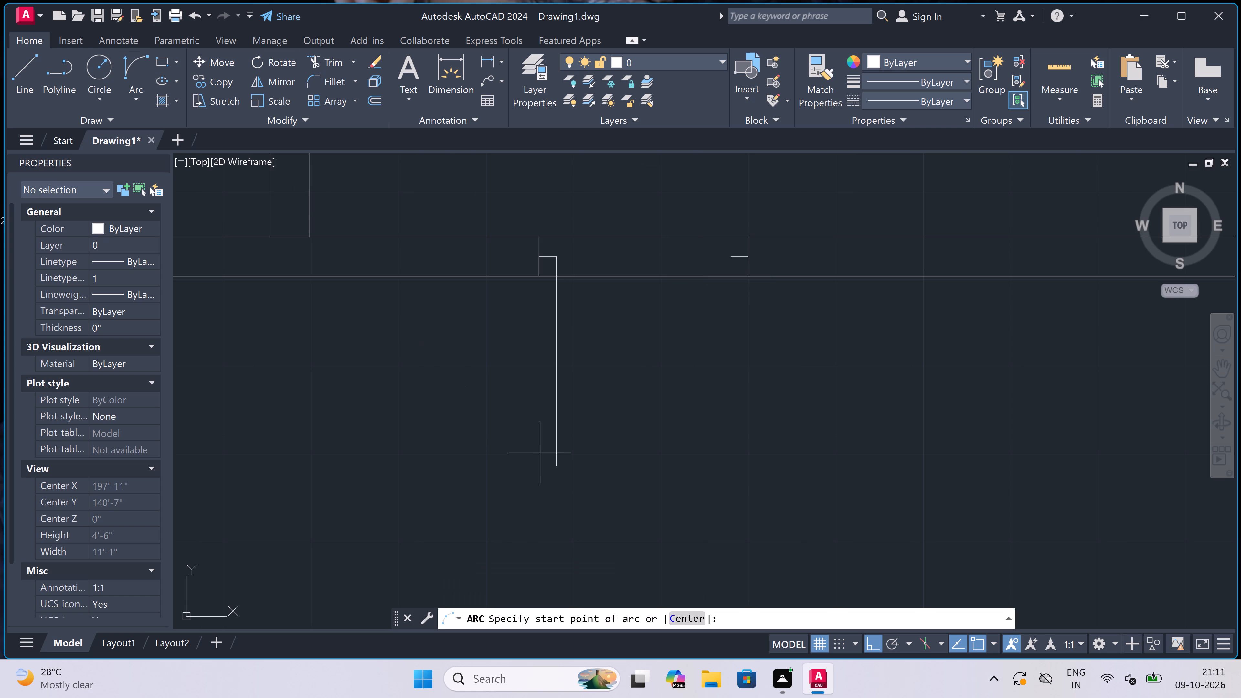
left_click(553, 465)
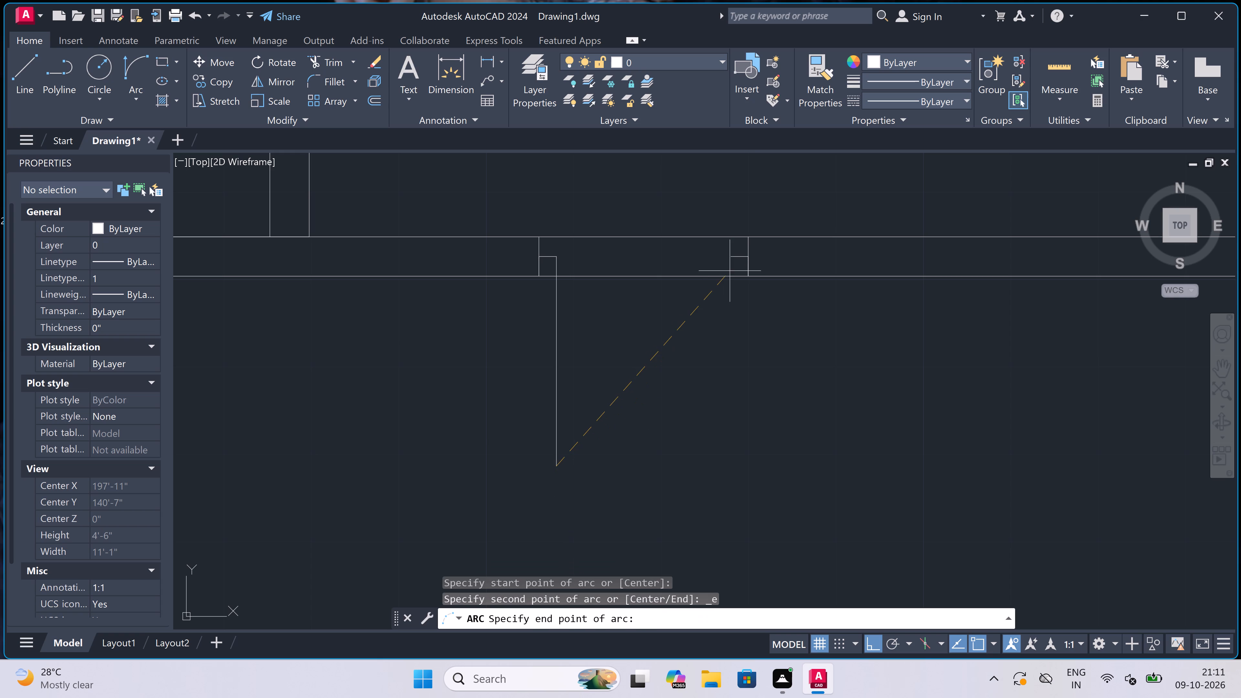
left_click(734, 253)
left_click(754, 430)
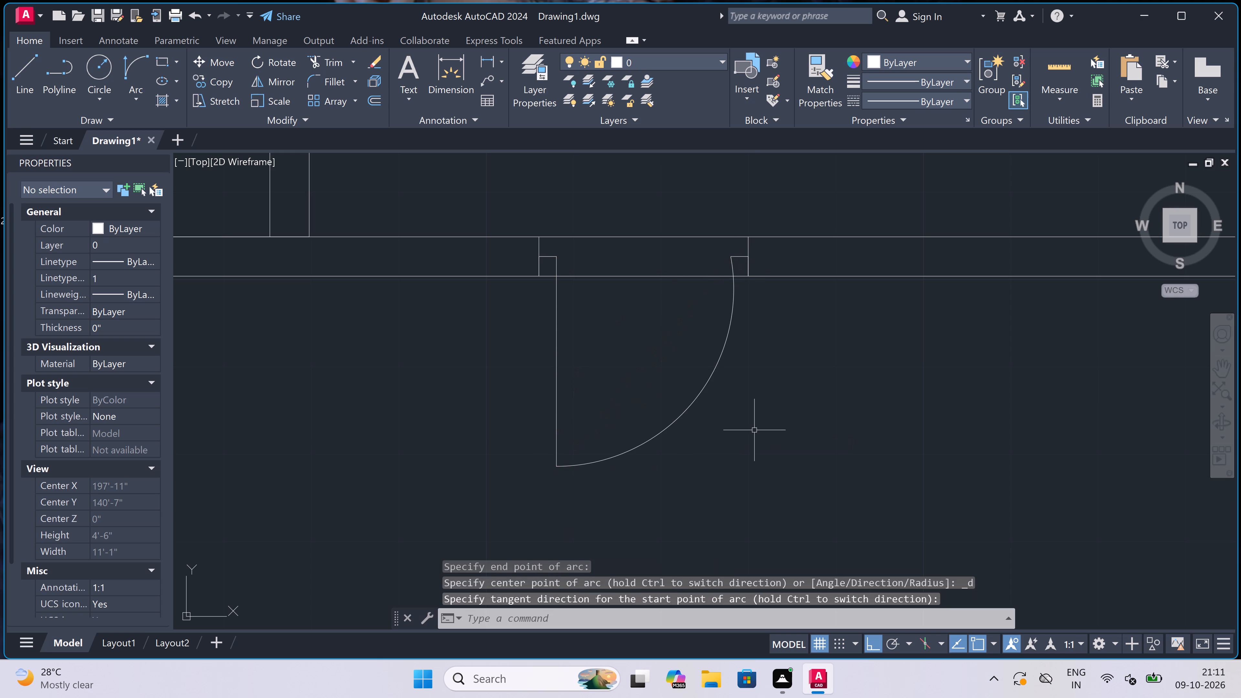
Trim both south wall faces between the new door's jambs.
type("tr")
key("space")
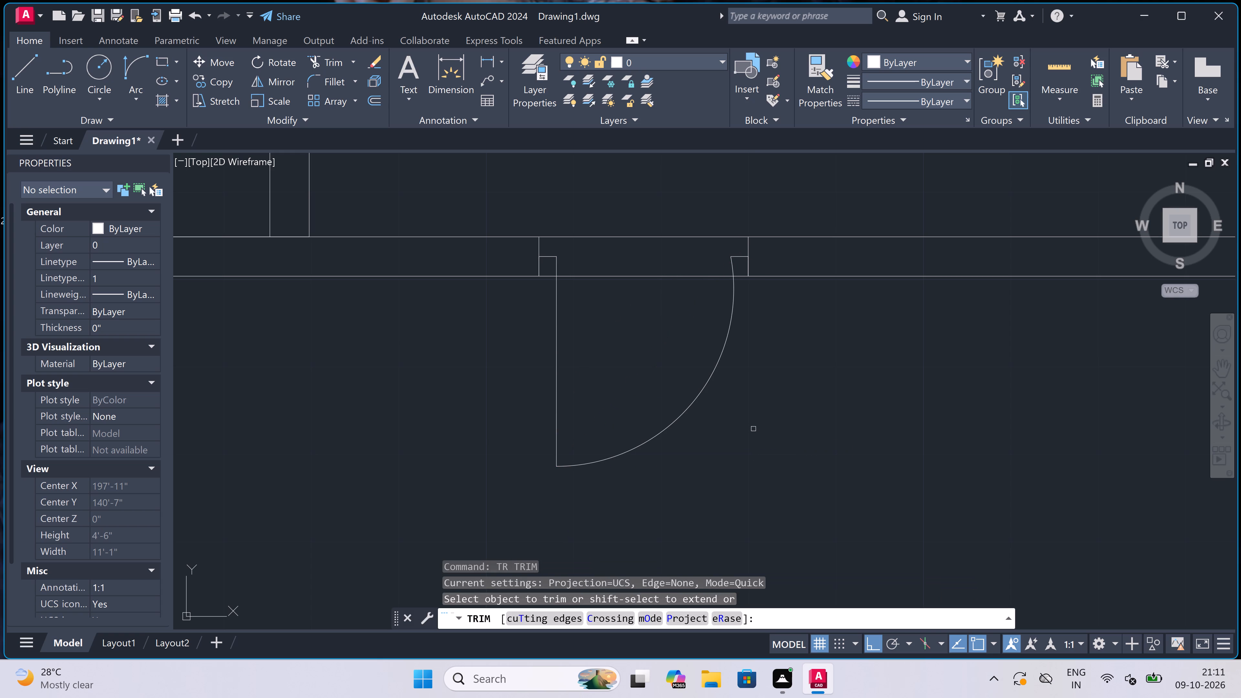
scroll(754, 426, "down", 2)
scroll(687, 360, "up", 2)
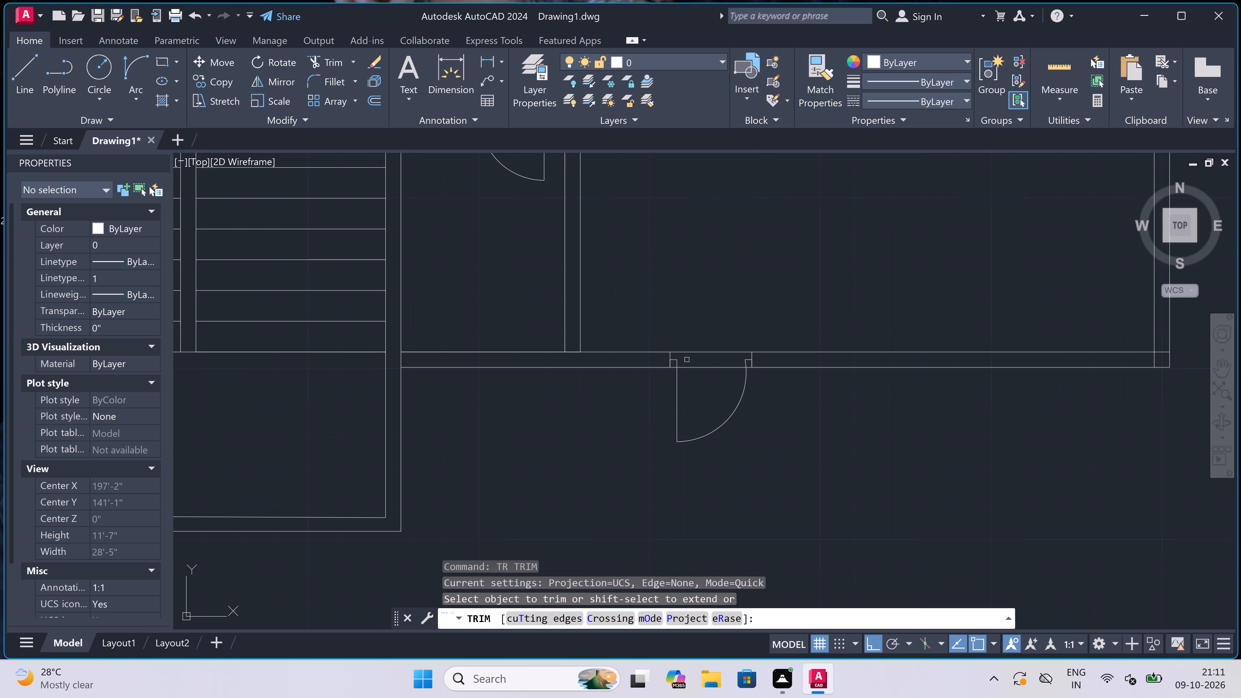
left_click_drag(701, 397, 701, 390)
left_click(721, 196)
scroll(711, 244, "down", 2)
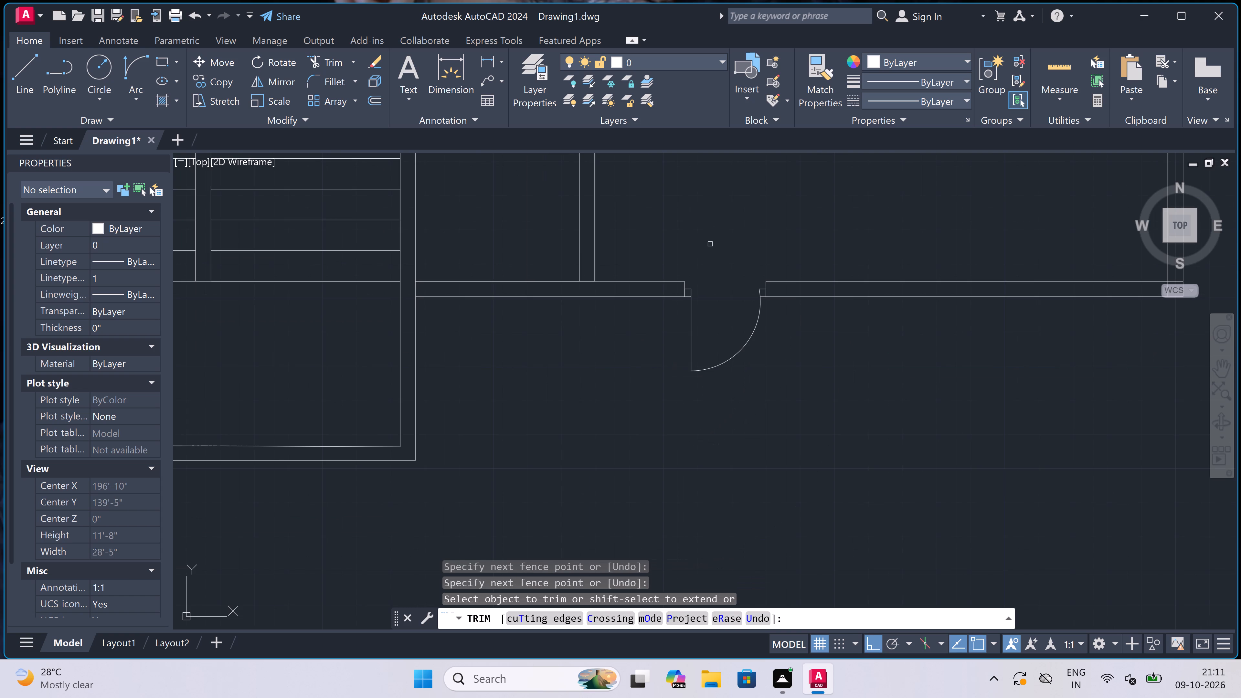
Trim the south wall's inner face where the eastern small room's east wall meets it.
scroll(591, 273, "up", 2)
left_click(590, 273)
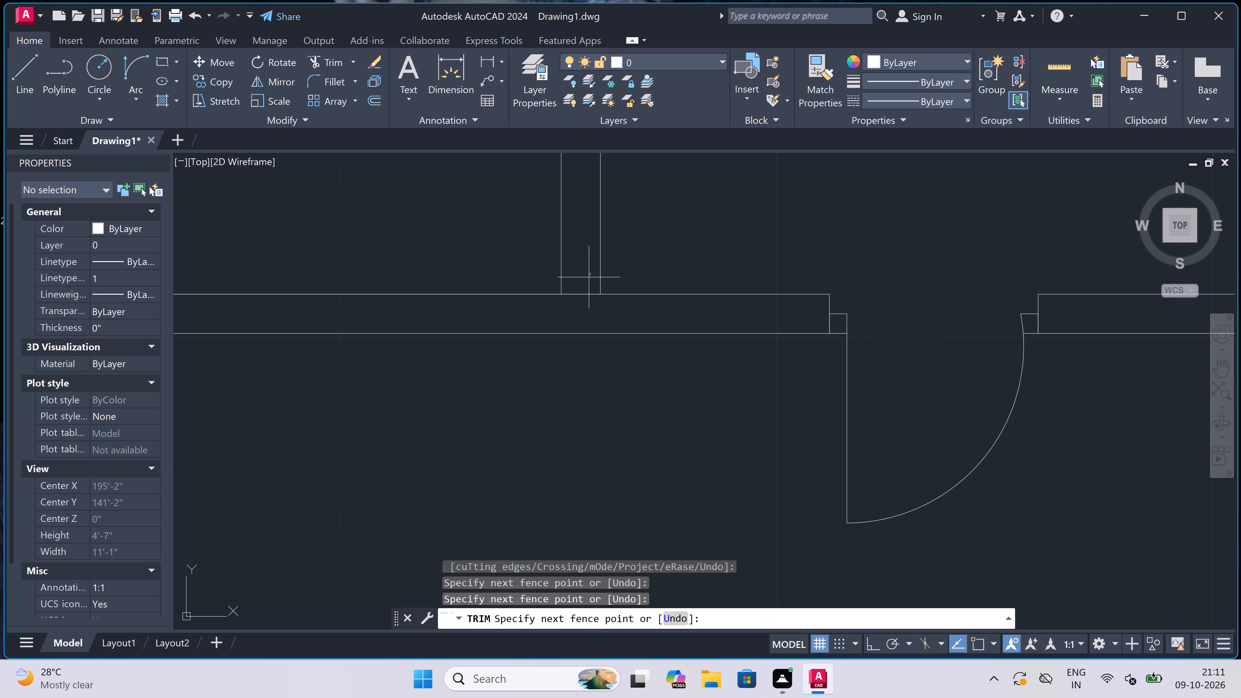
left_click(580, 294)
left_click(574, 316)
left_click(584, 264)
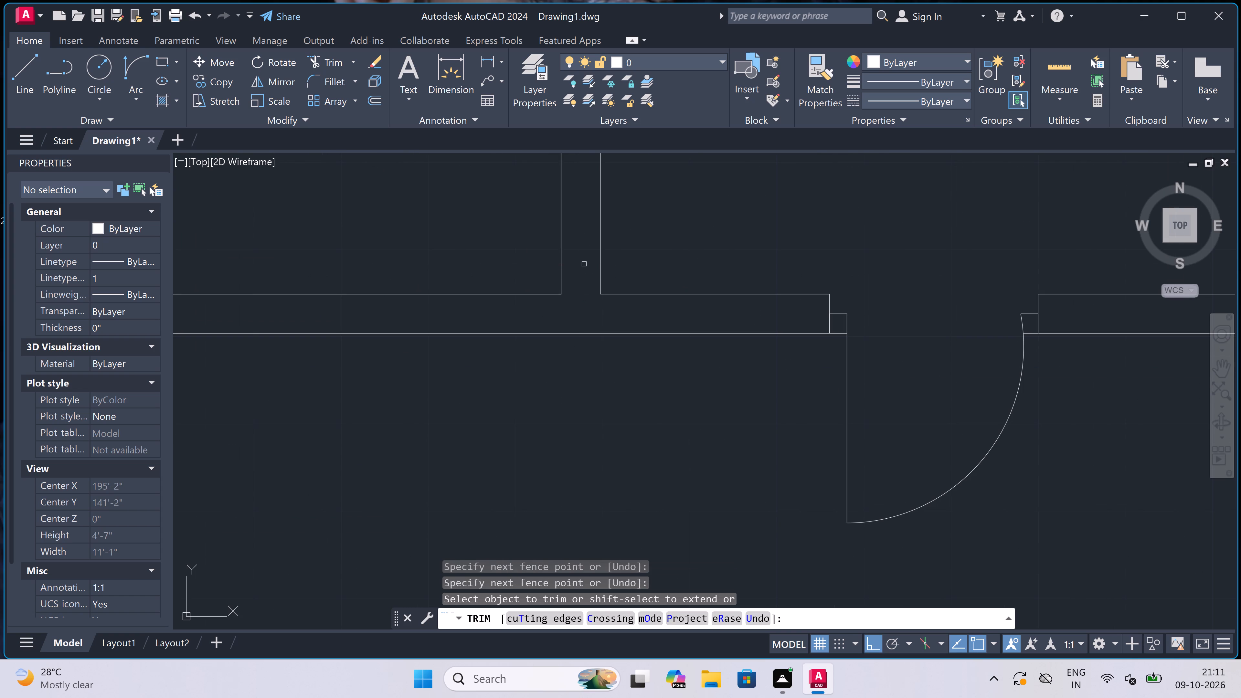
Trim the inner wall lines that overrun at the building's southeast corner.
scroll(585, 265, "down", 4)
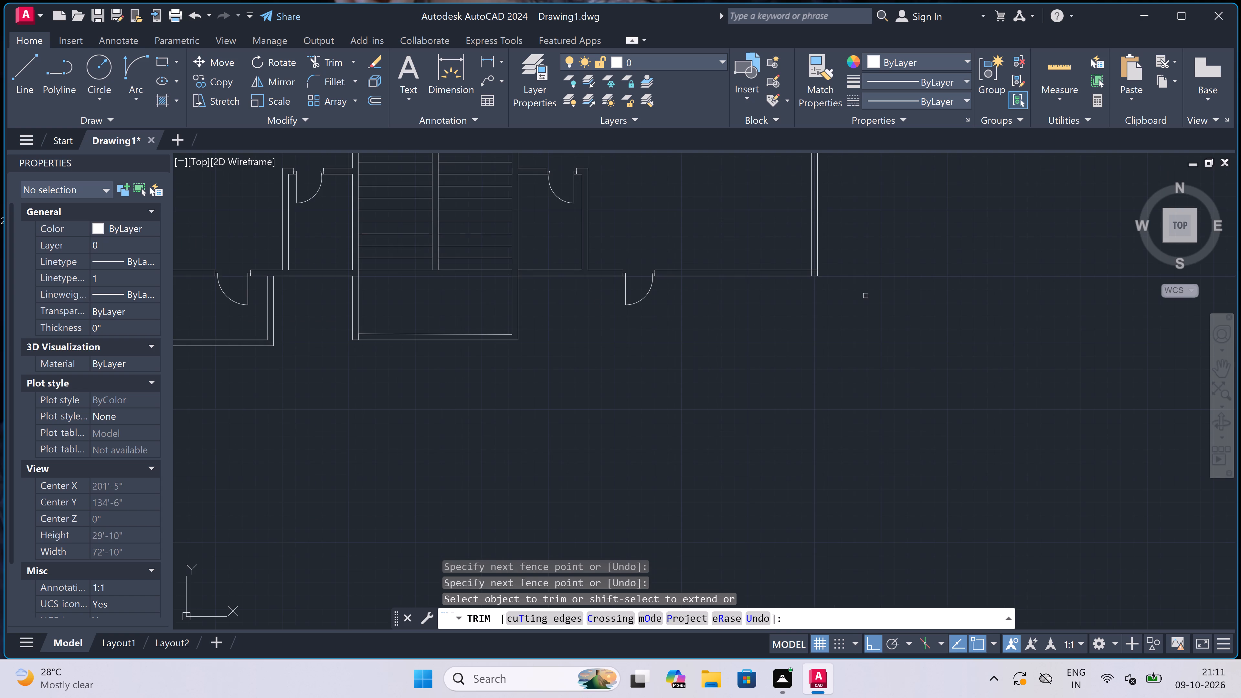
scroll(817, 279, "up", 2)
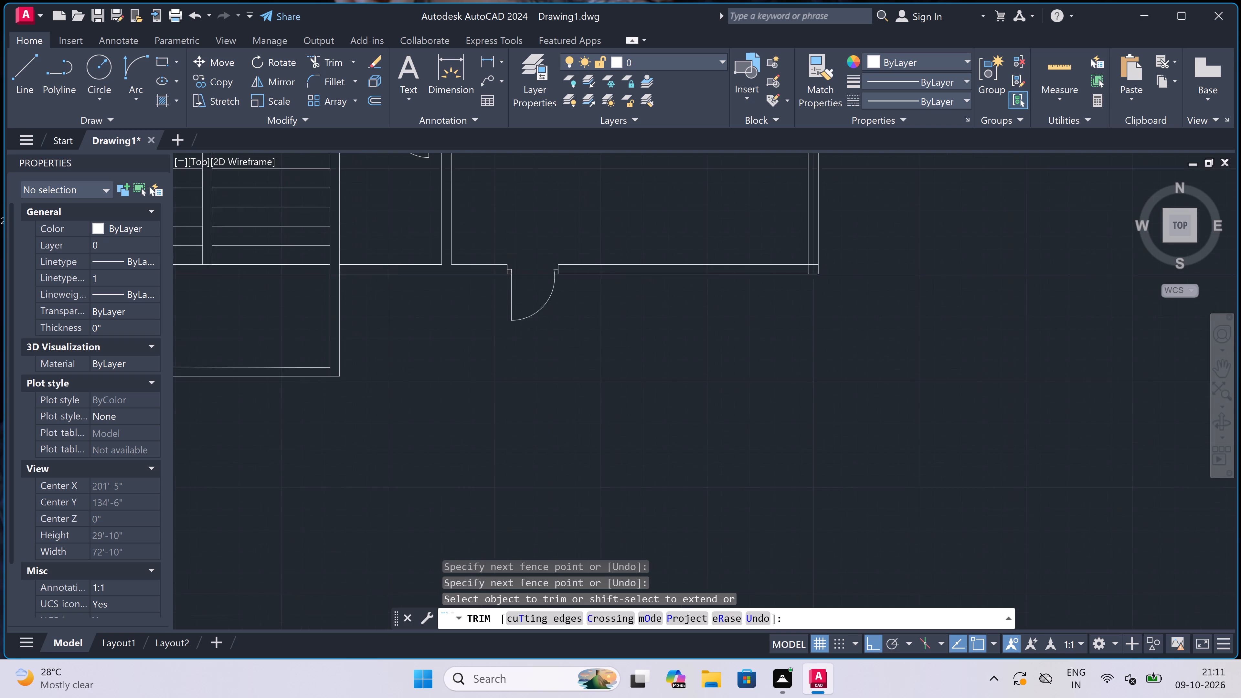
scroll(804, 250, "up", 2)
scroll(826, 269, "up", 1)
left_click(827, 248)
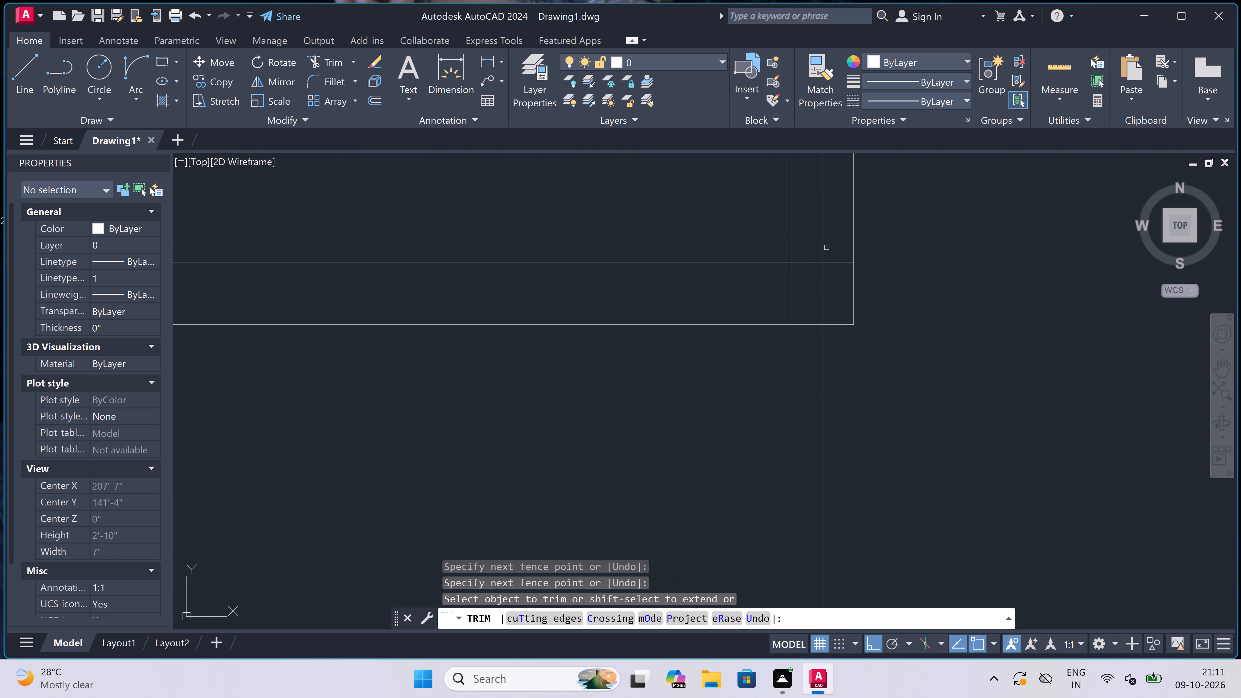
left_click(767, 289)
scroll(767, 288, "down", 3)
scroll(707, 292, "down", 4)
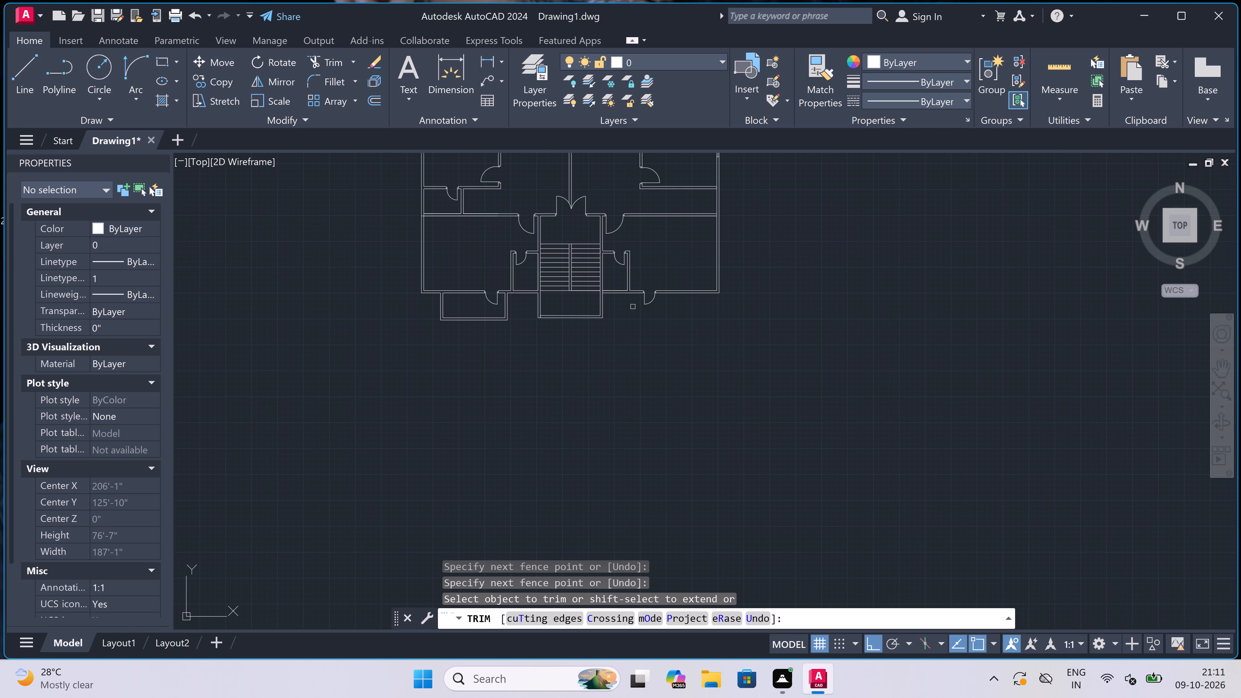
key("Escape")
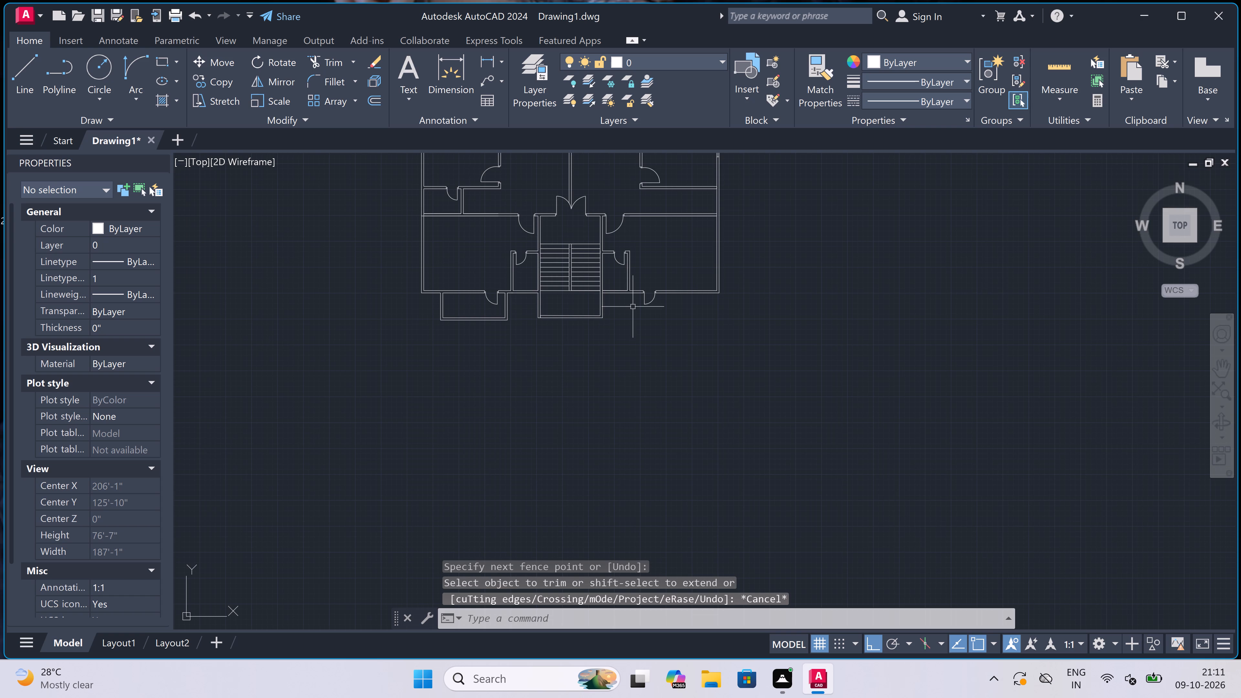
Copy the western south projection's walls straight east along the south wall so they enclose the eastern exterior door.
scroll(537, 302, "up", 1)
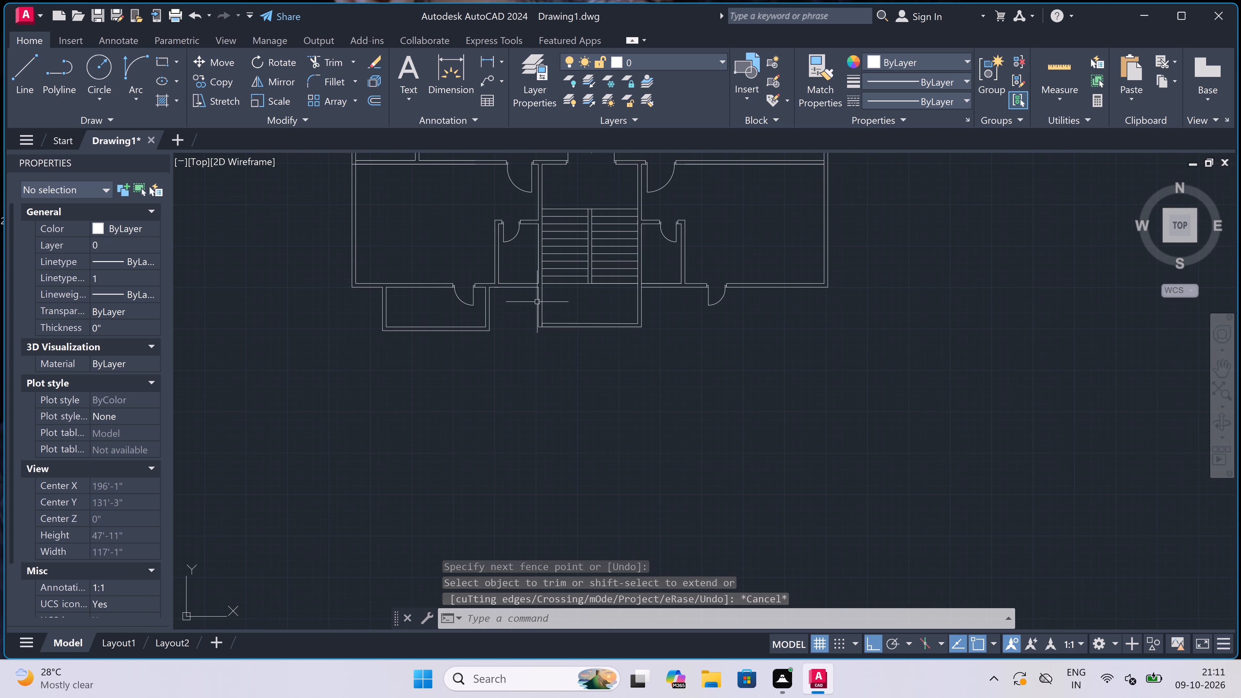
scroll(490, 311, "up", 2)
left_click(501, 298)
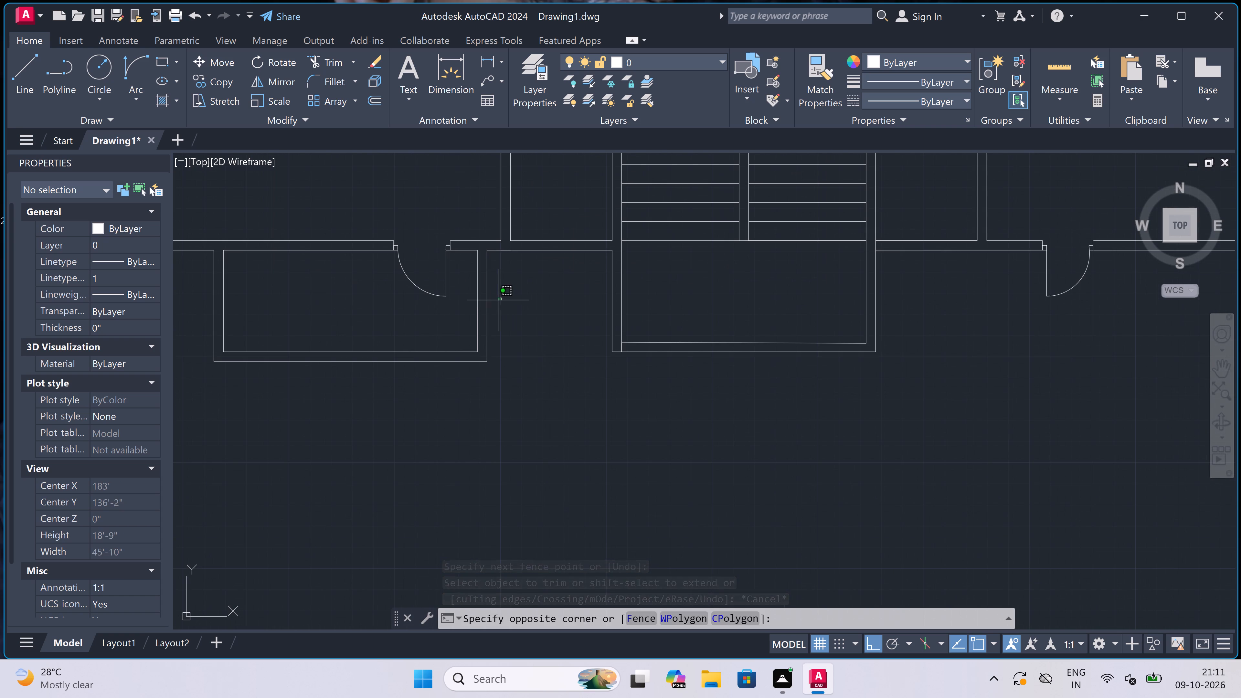
left_click(458, 361)
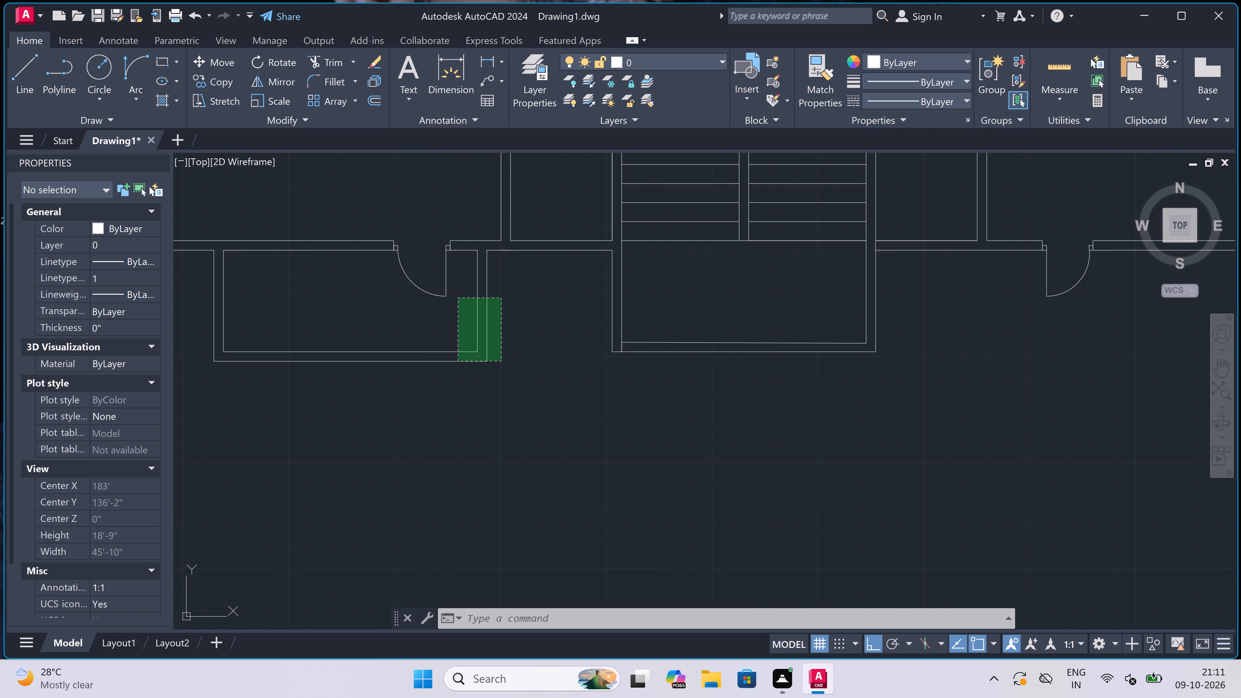
scroll(293, 292, "down", 3)
scroll(274, 289, "up", 2)
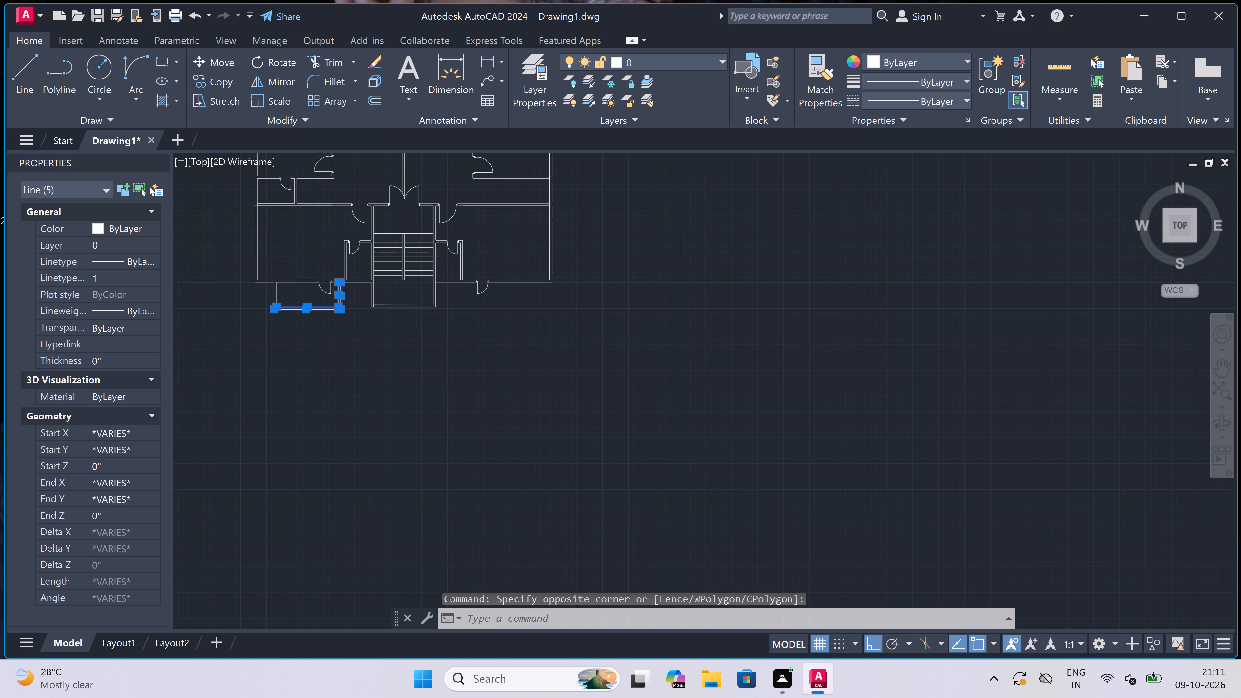
left_click(309, 294)
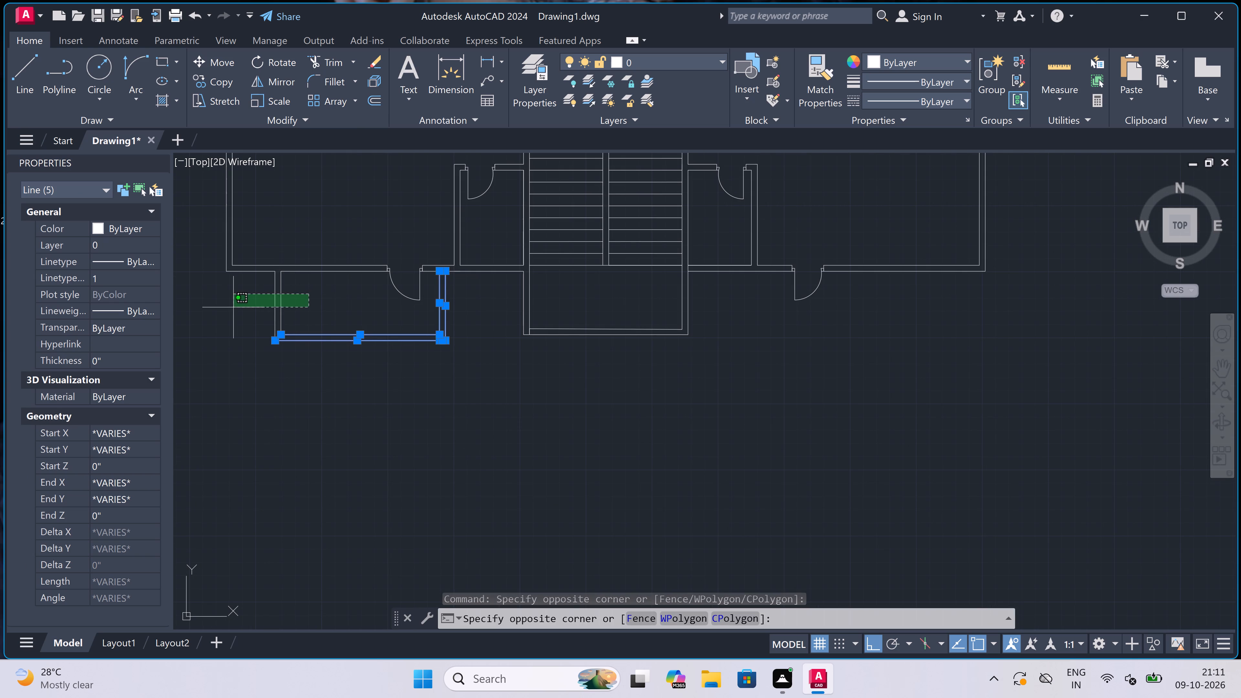
double_click(233, 307)
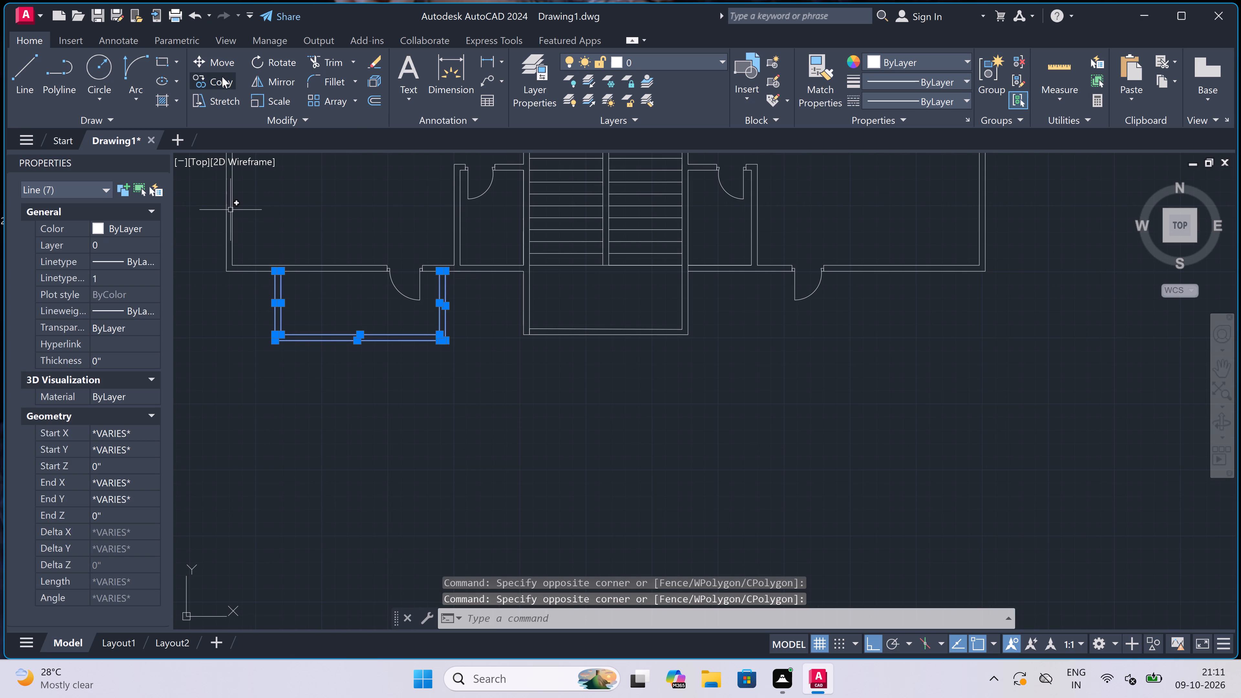
left_click(220, 79)
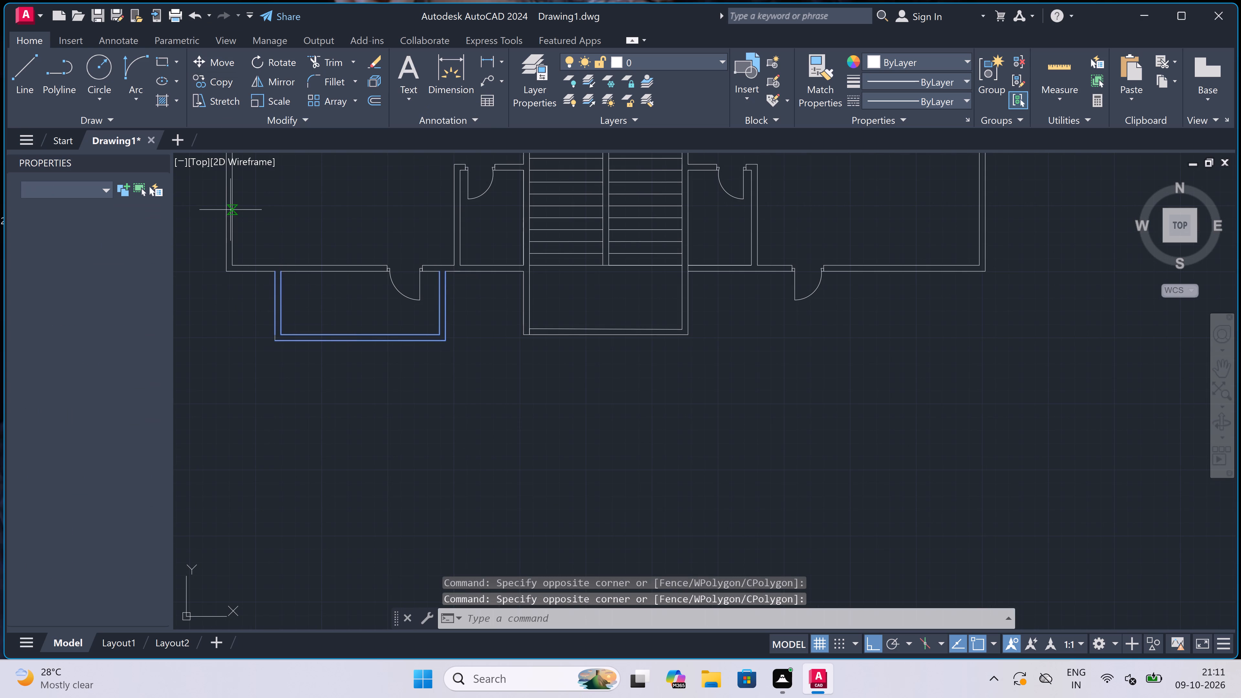
left_click(273, 269)
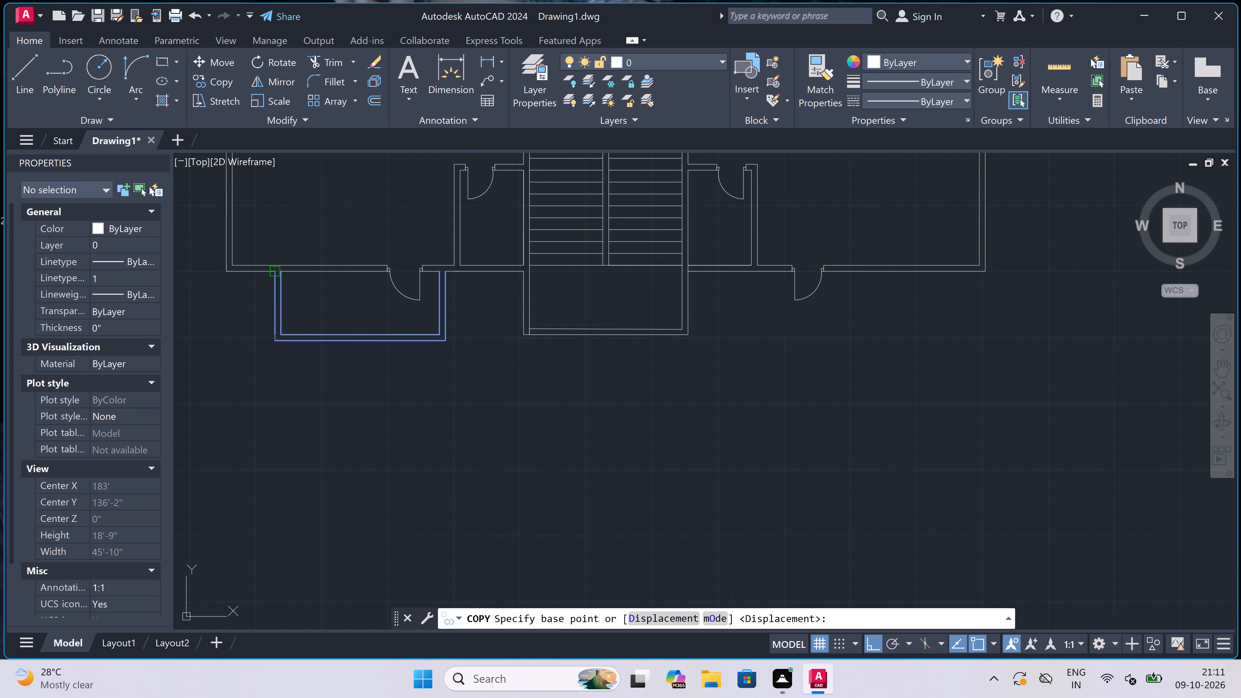
scroll(776, 270, "up", 2)
left_click(778, 273)
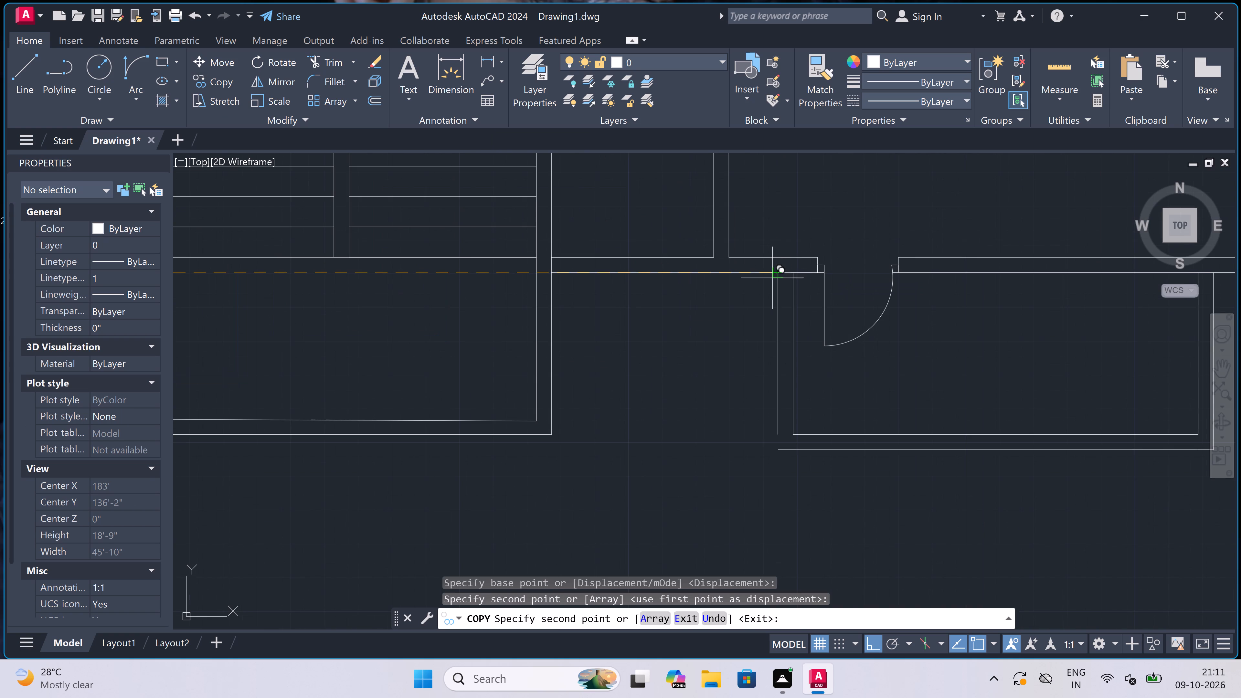
key("Escape")
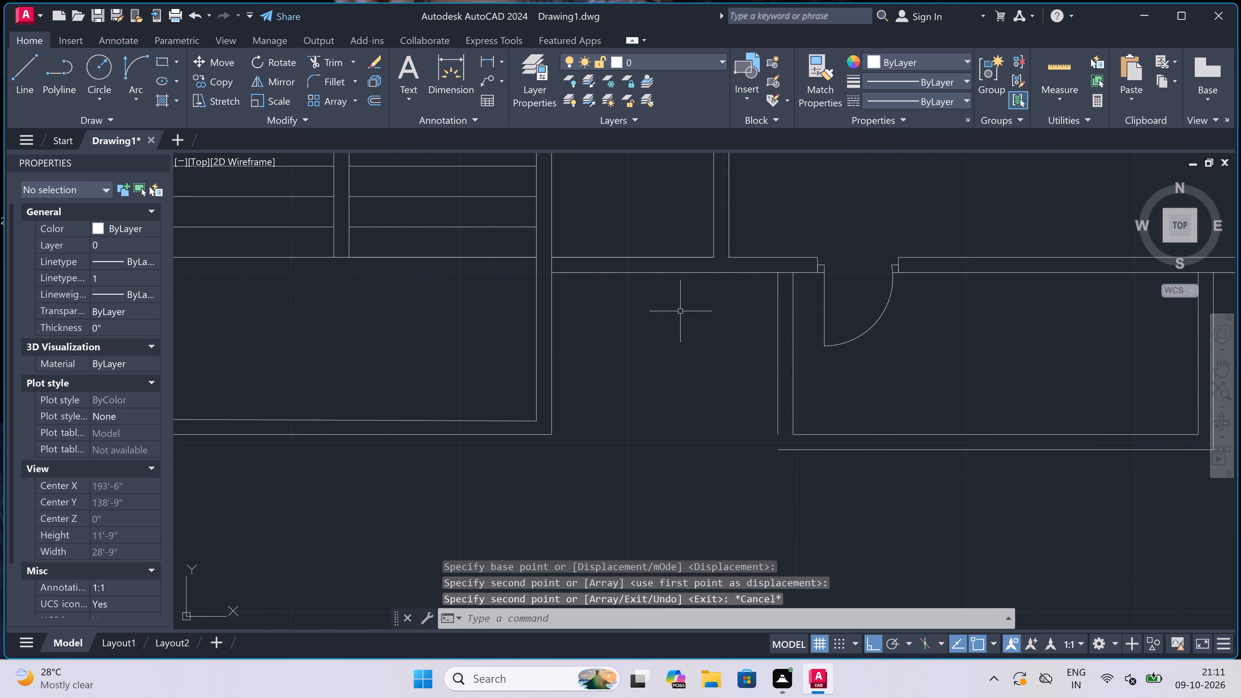
Fillet the copied projection's outer west and south wall lines into a sharp southwest corner.
type("f")
key("space")
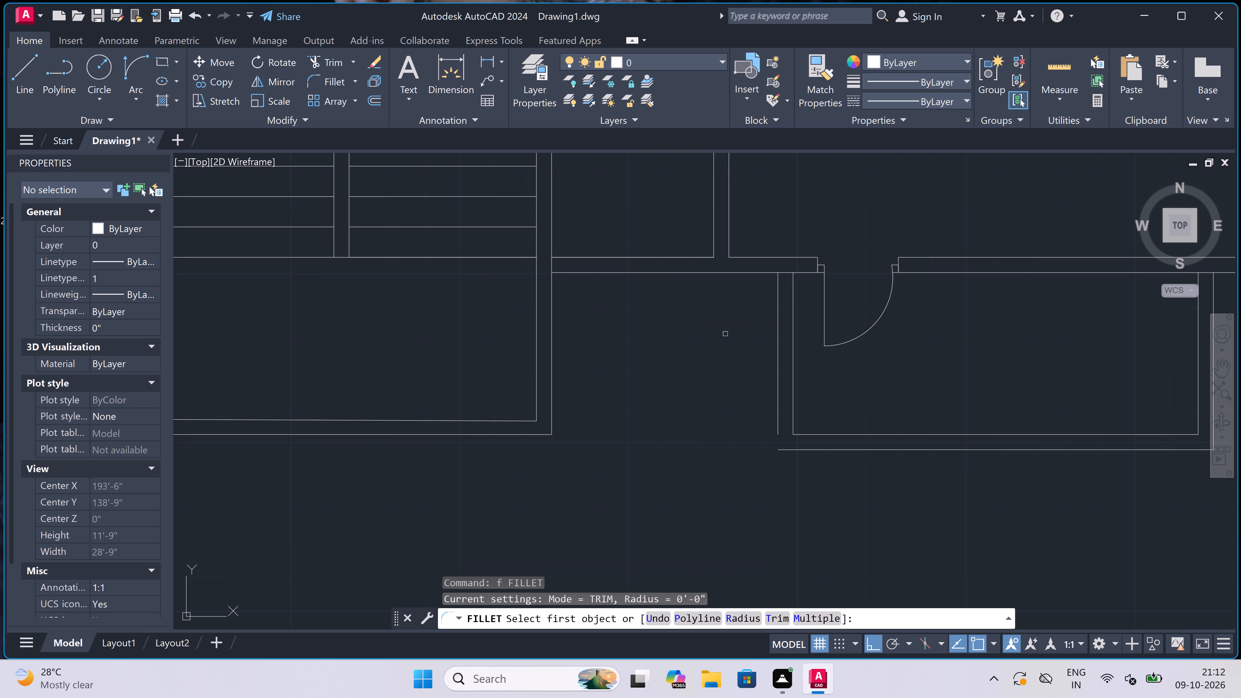
scroll(776, 374, "up", 1)
left_click(776, 374)
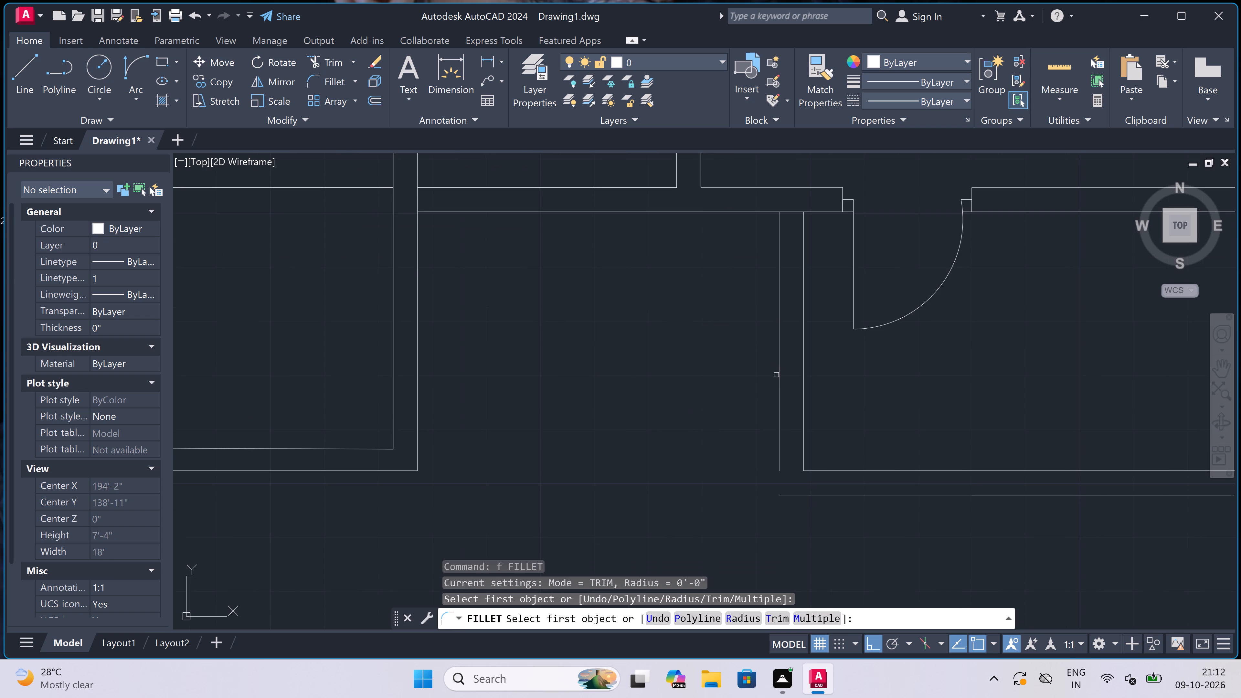
left_click(780, 383)
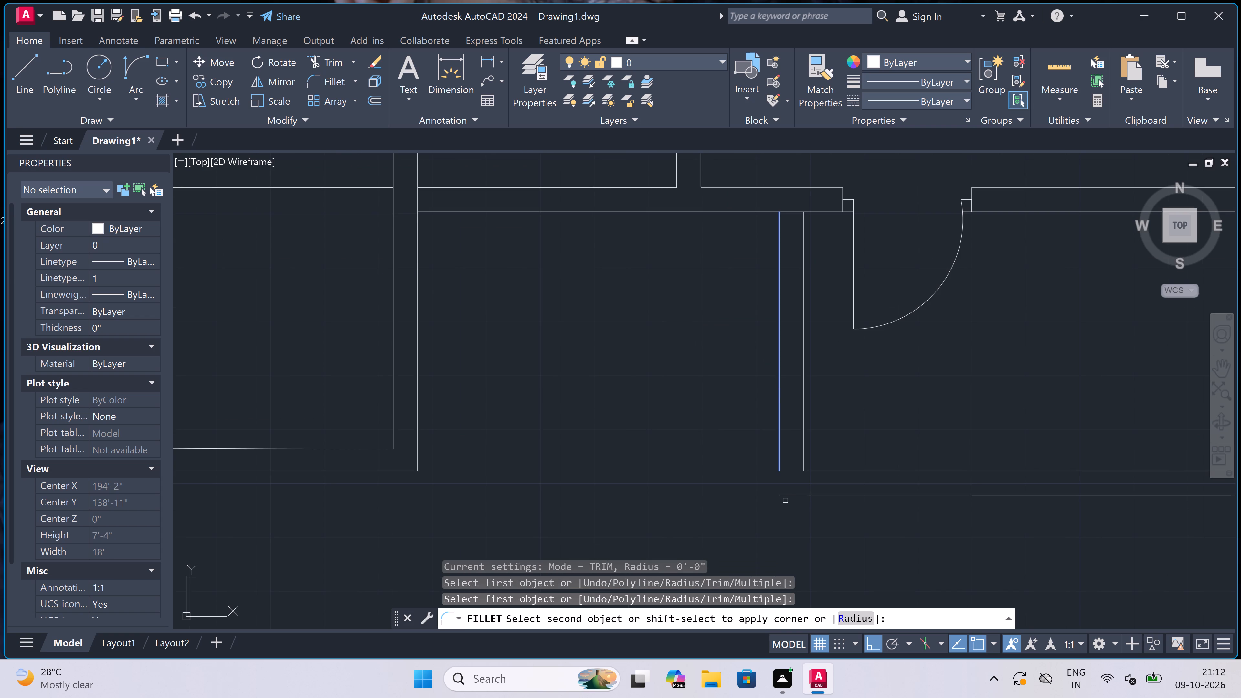
left_click(789, 496)
Trim the south wall's outer face where the eastern projection's east and west walls meet it.
scroll(651, 410, "down", 4)
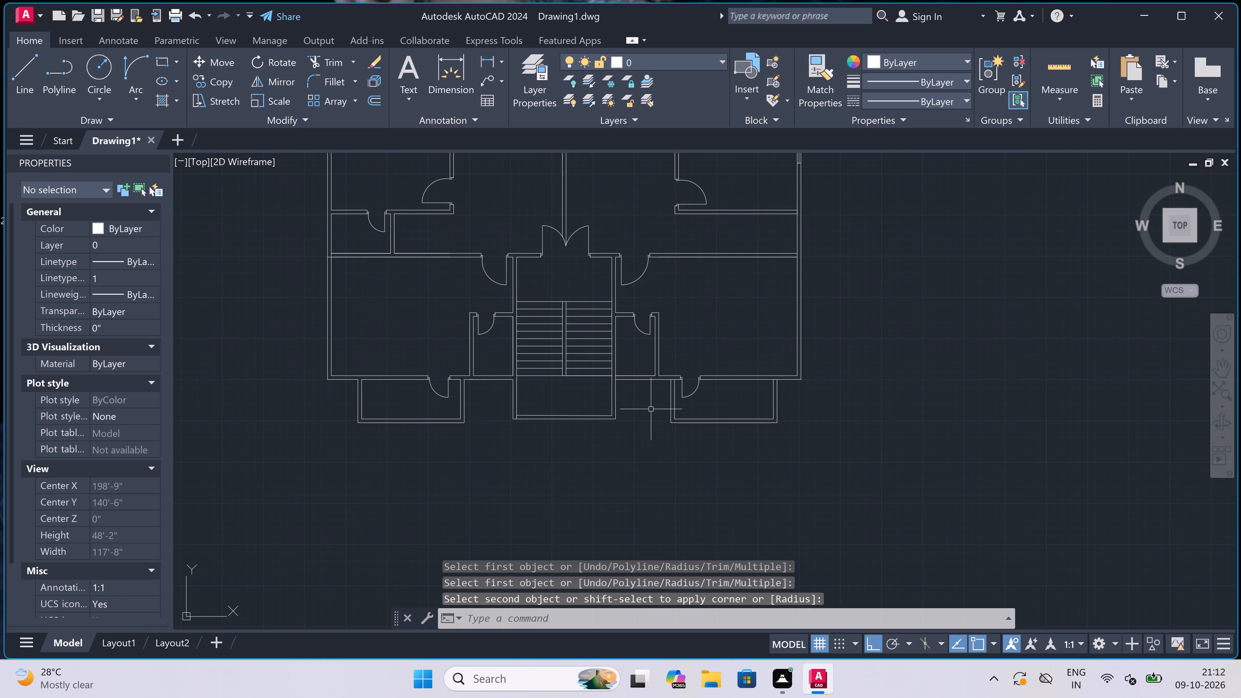
scroll(773, 373, "up", 2)
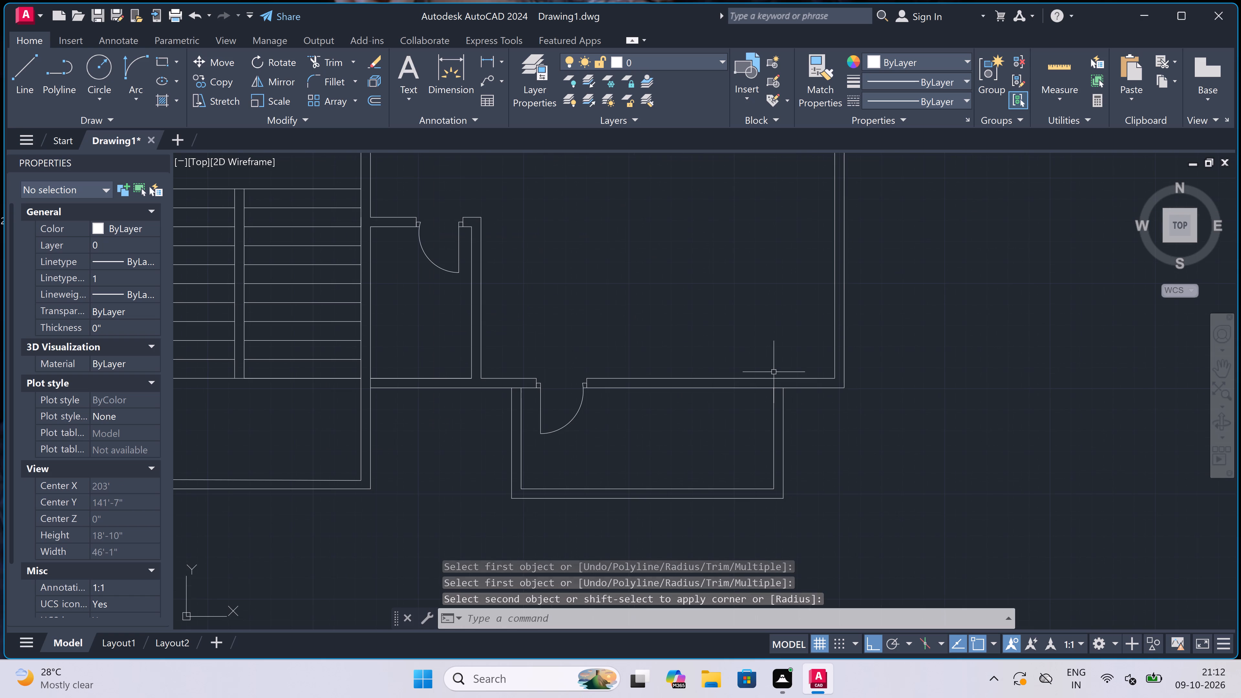
type("tr")
key("space")
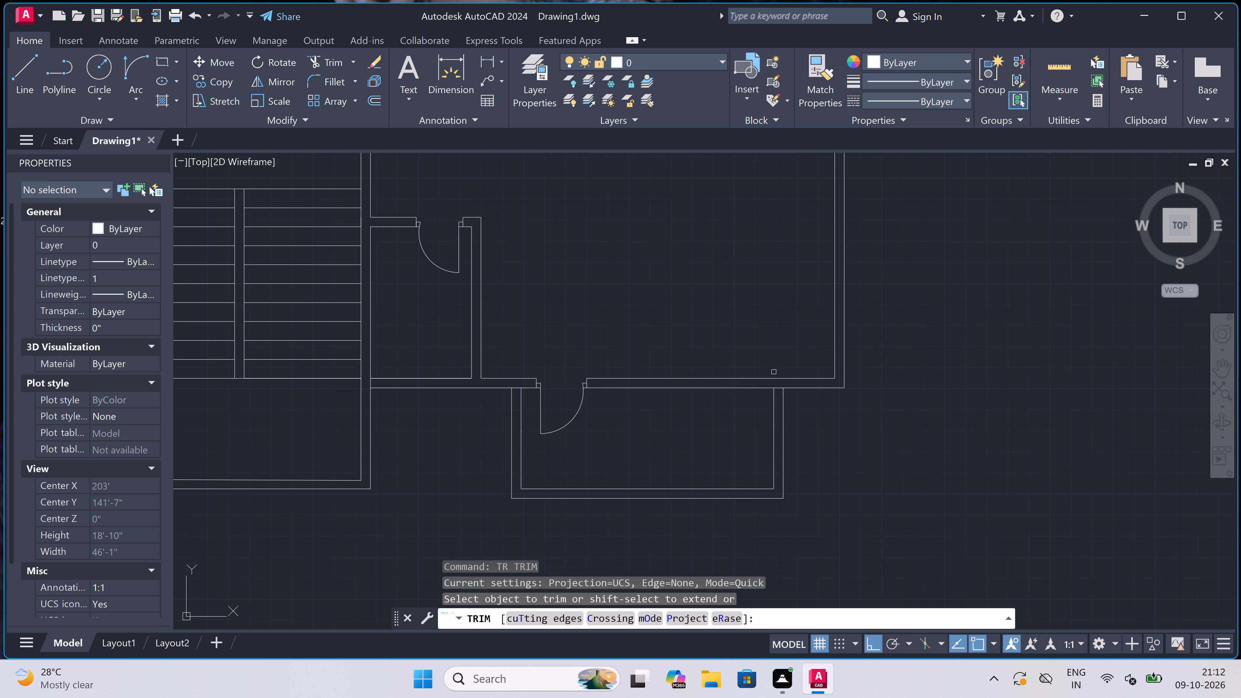
scroll(785, 387, "up", 2)
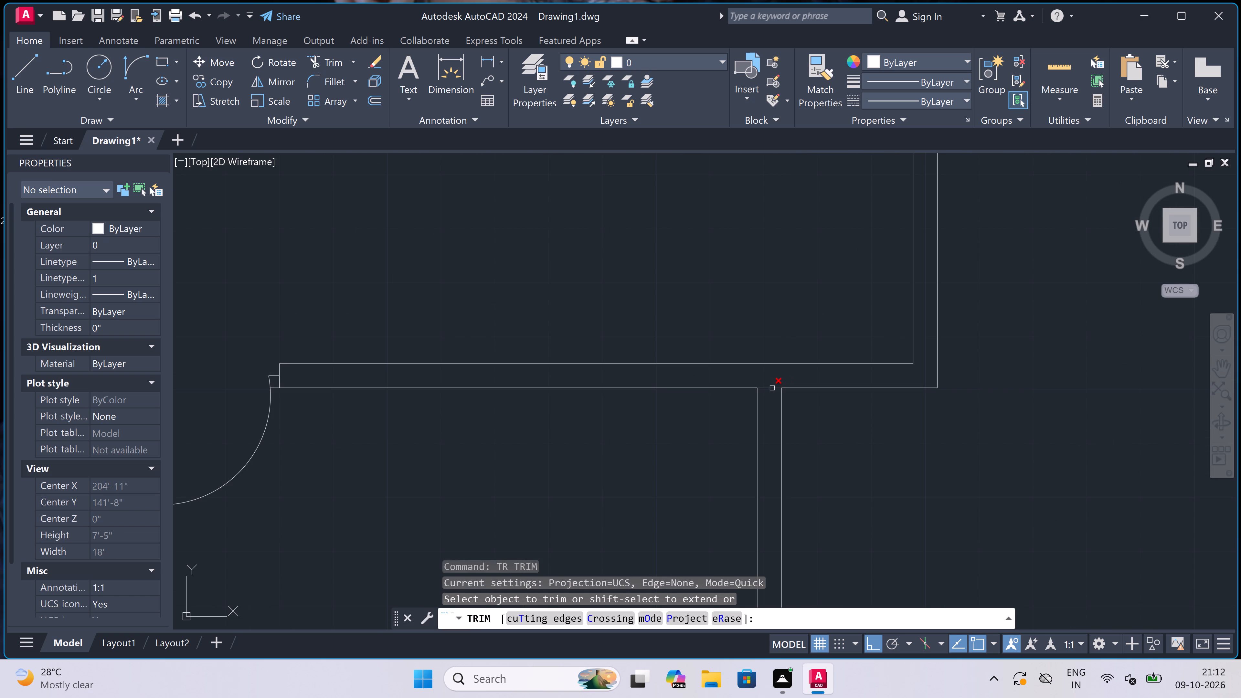
left_click(772, 388)
scroll(772, 387, "down", 4)
scroll(663, 385, "up", 1)
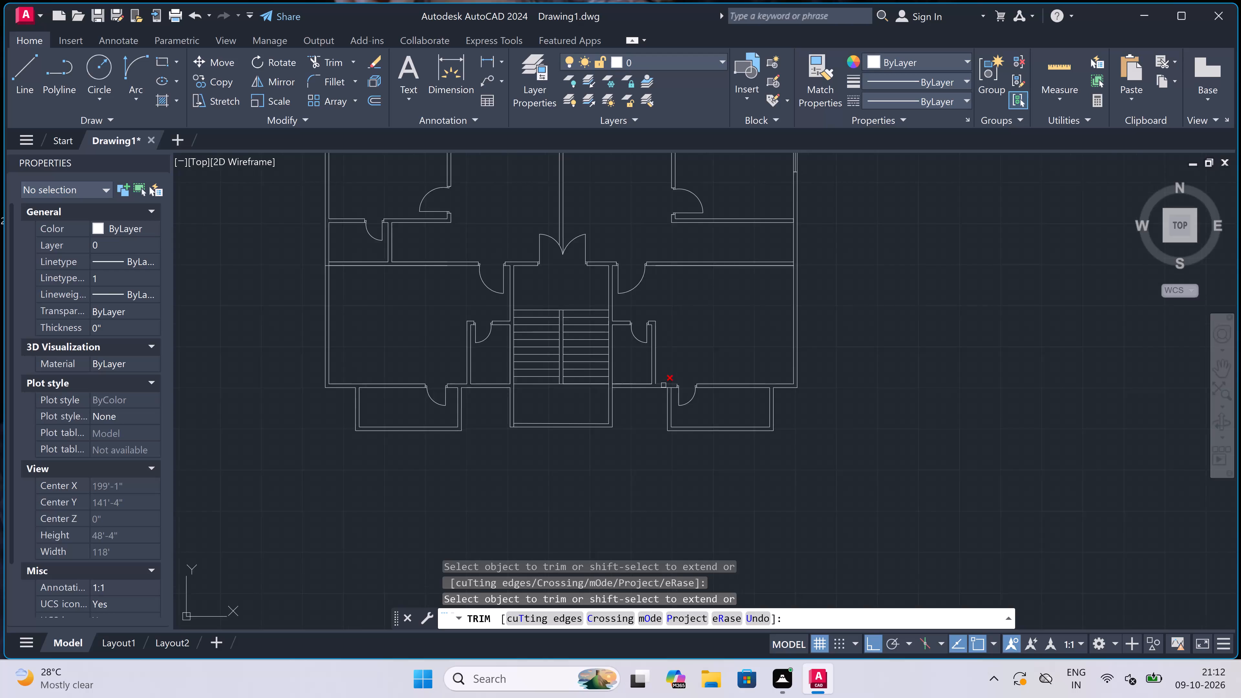
scroll(663, 385, "up", 2)
scroll(689, 402, "up", 1)
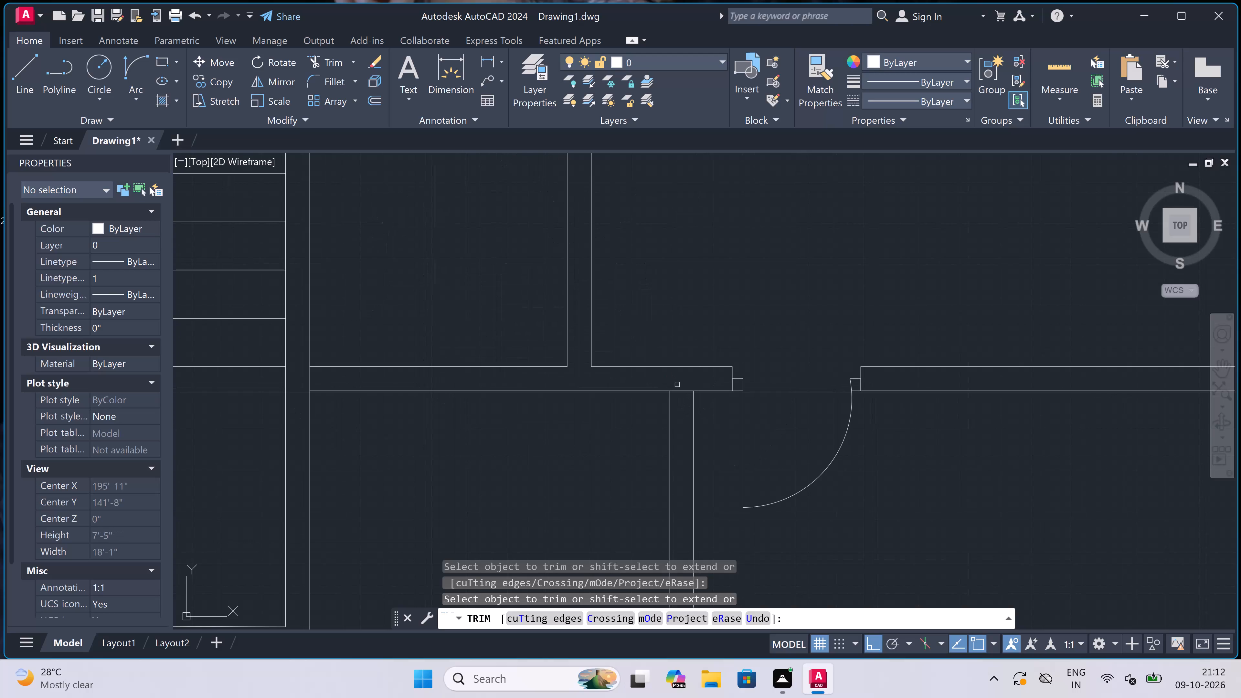
left_click(678, 389)
scroll(679, 389, "down", 3)
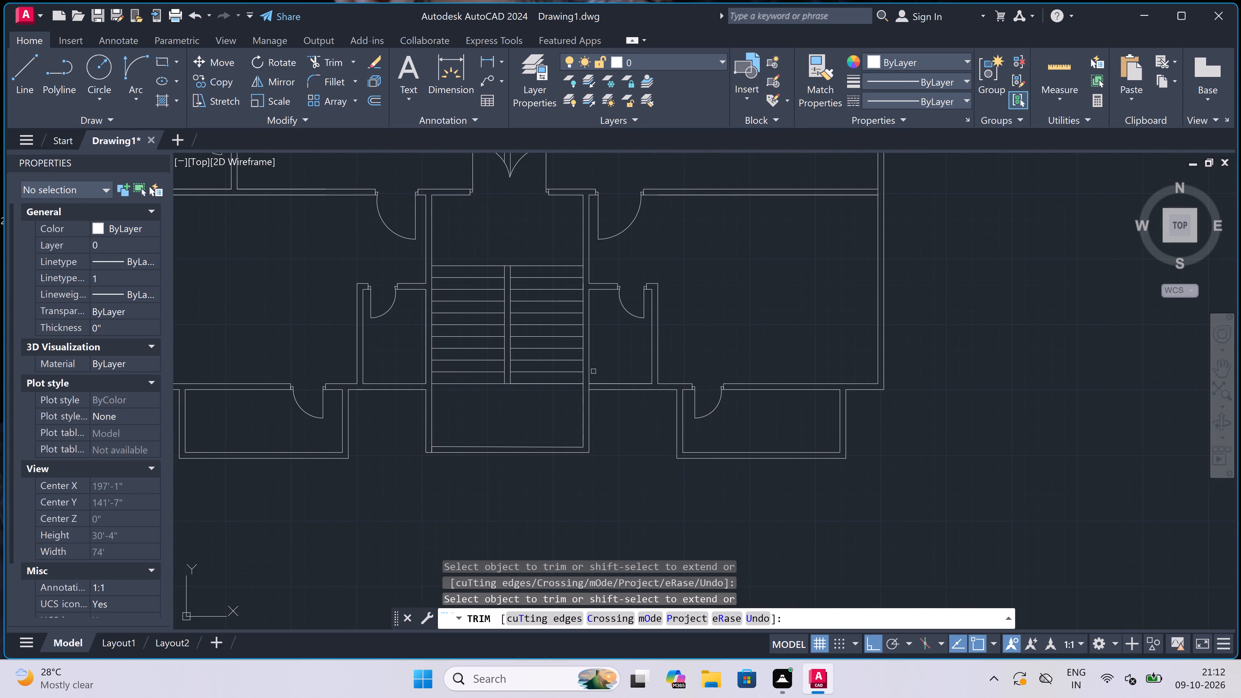
Trim the inner wall line that overruns at the southwest corner of the projection below the staircase.
scroll(594, 369, "down", 1)
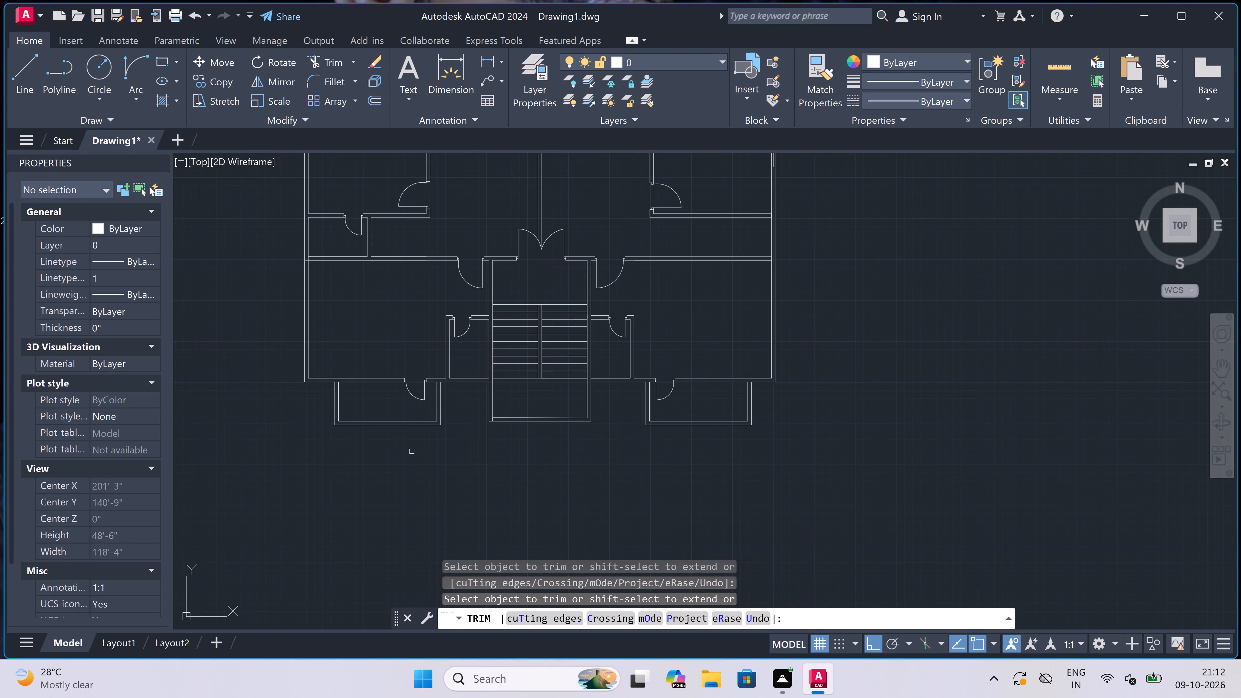
scroll(459, 418, "up", 3)
scroll(592, 429, "up", 1)
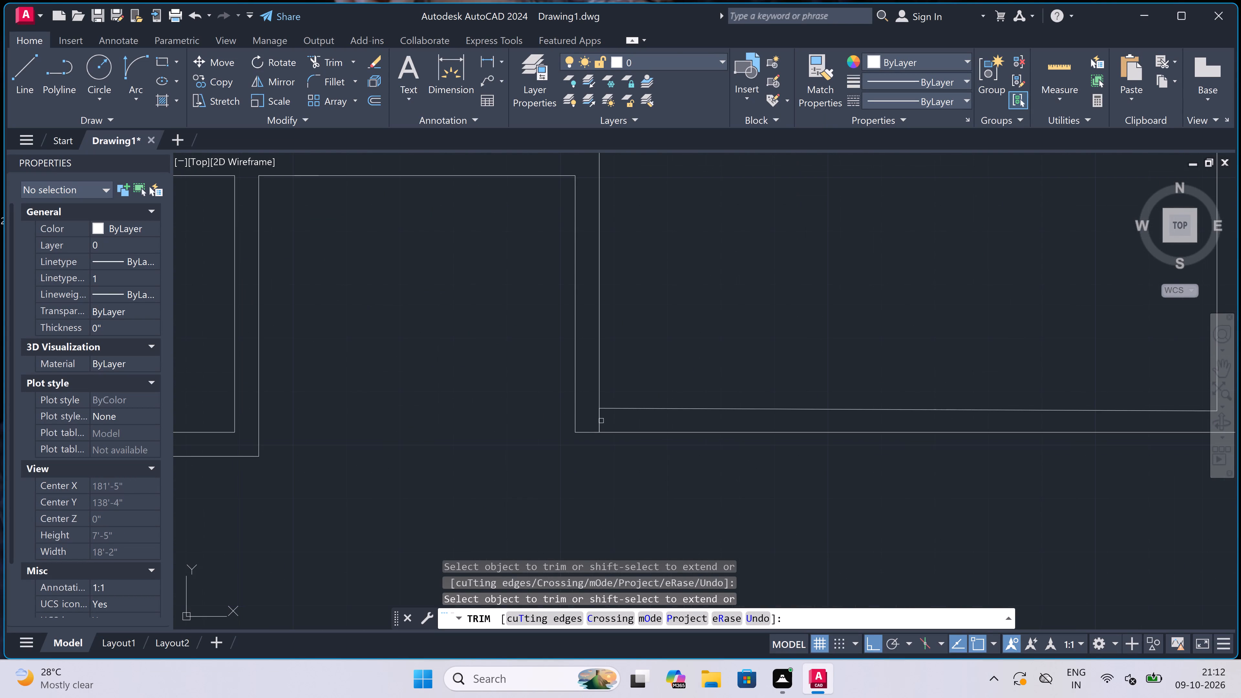
left_click(601, 418)
left_click(601, 418)
scroll(601, 418, "down", 3)
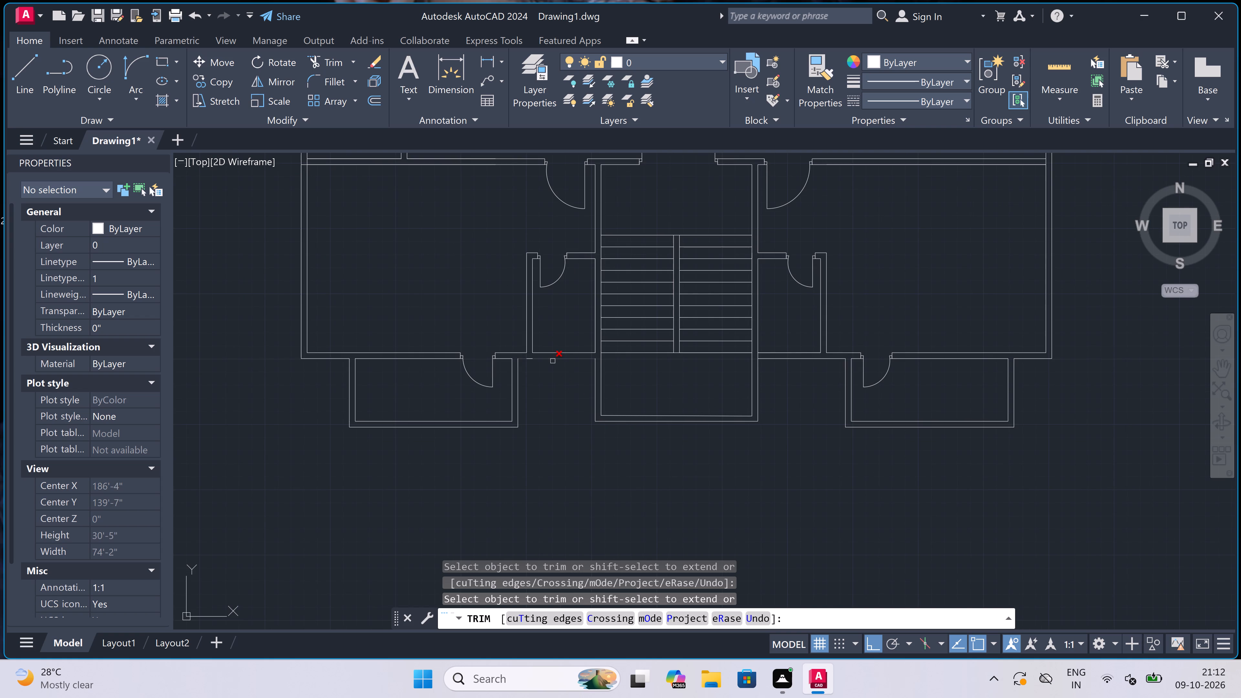
key("Escape")
Draw a 2' wide window in the western small room's south wall, with a centre line and end lines across the wall.
type("l")
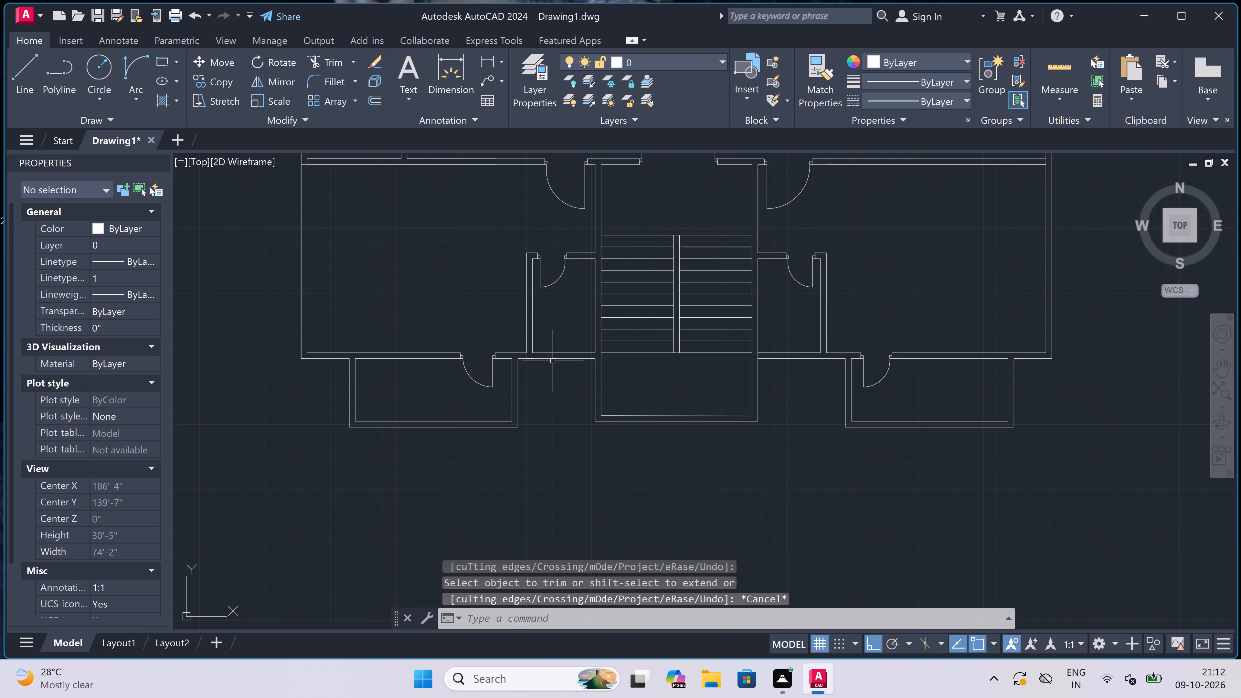
key("space")
scroll(553, 354, "up", 2)
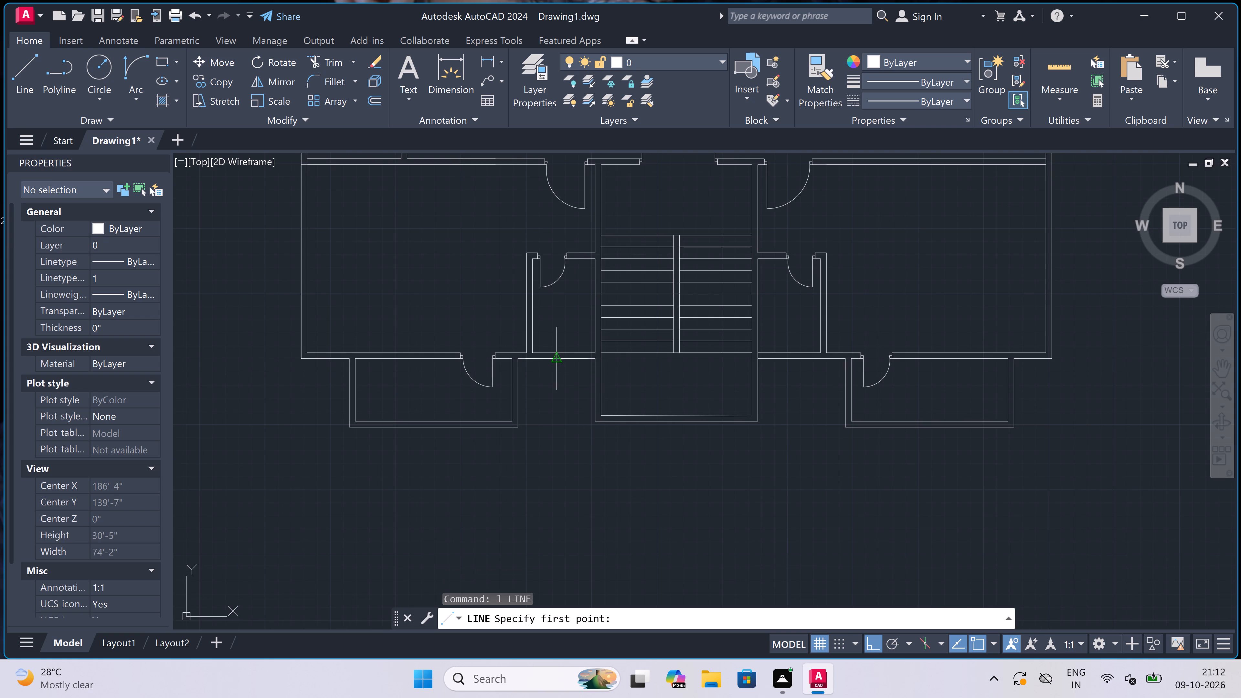
scroll(549, 350, "up", 1)
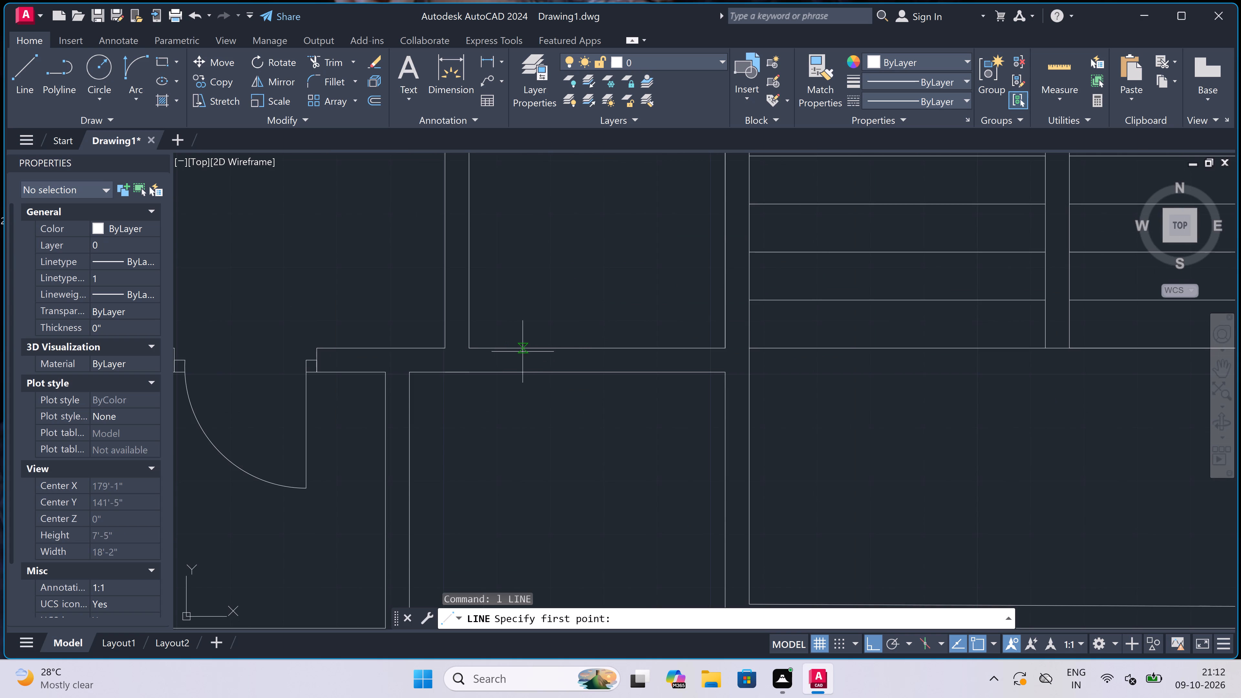
left_click(520, 350)
left_click(512, 374)
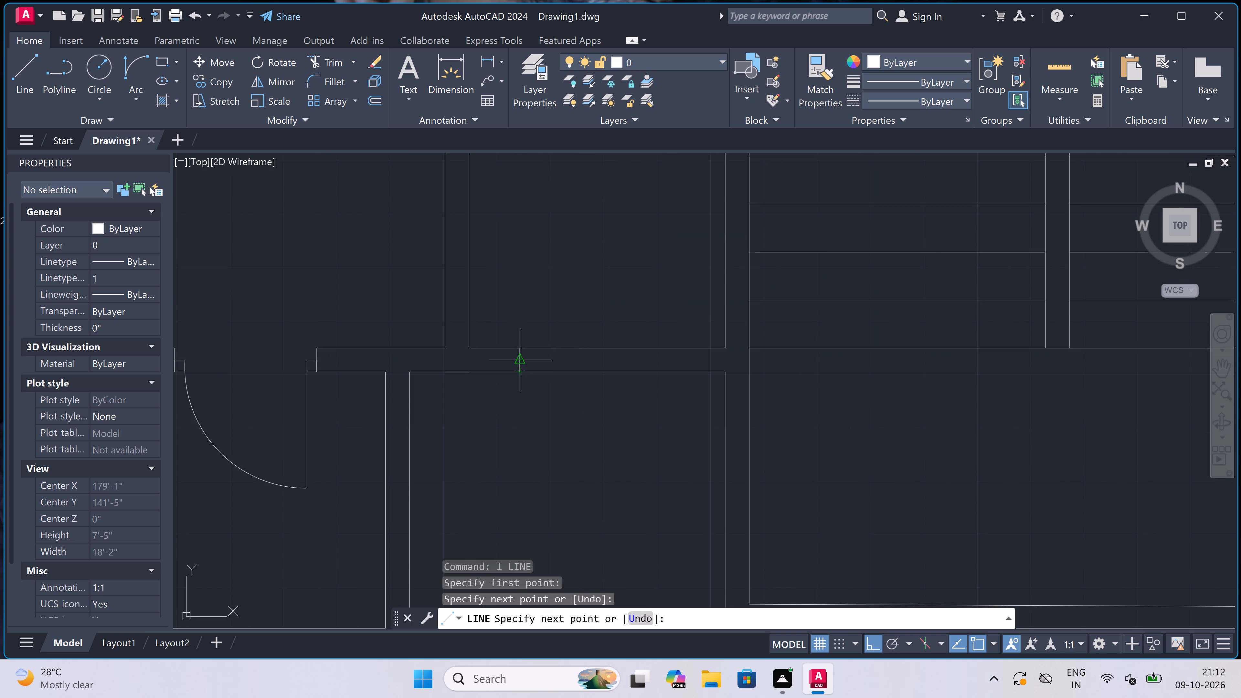
left_click(522, 355)
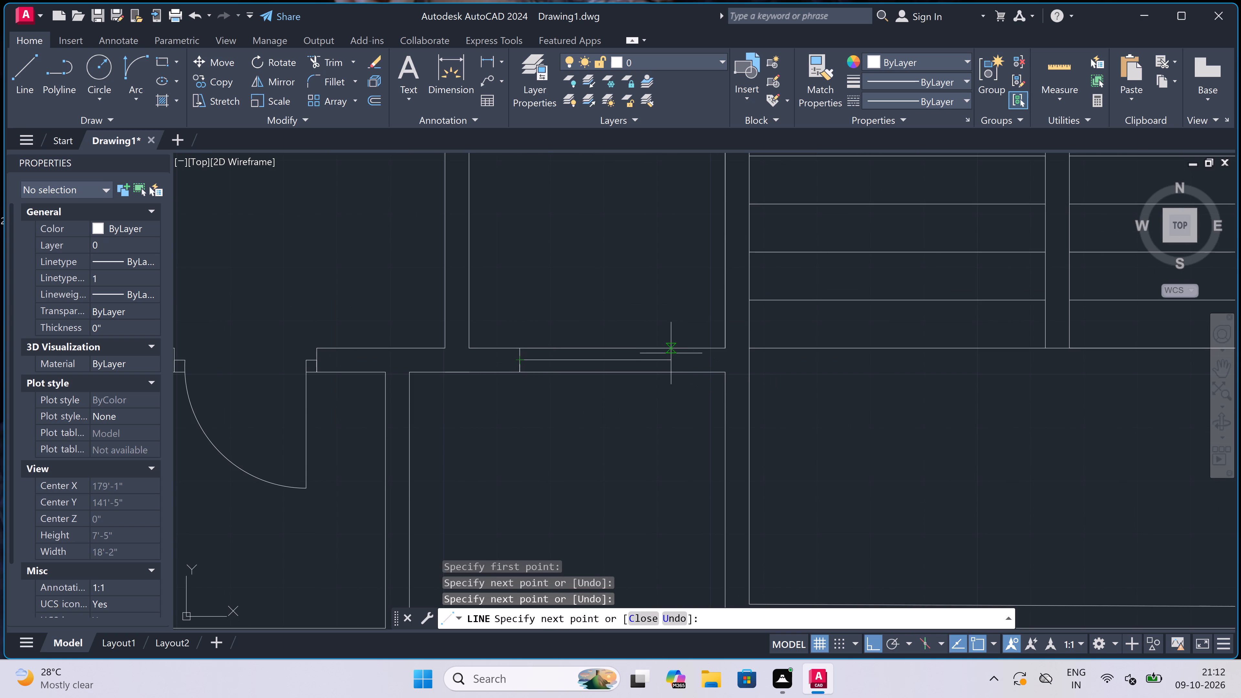
type("2'")
key("space")
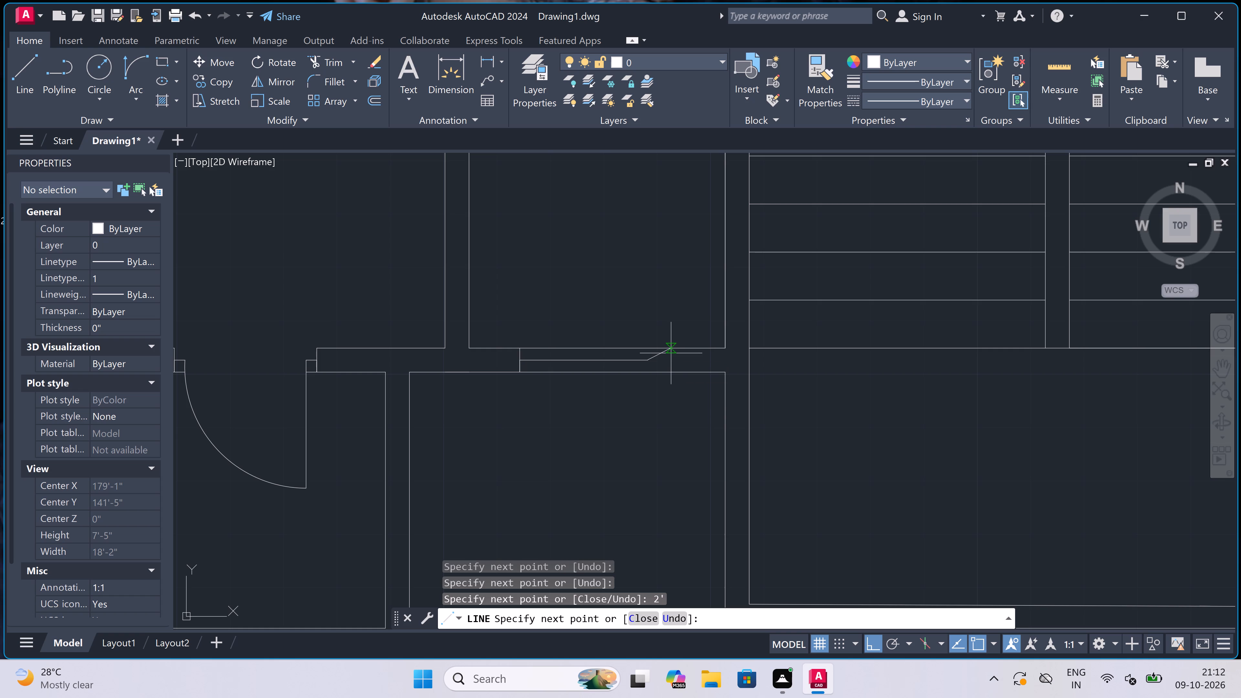
scroll(645, 338, "up", 2)
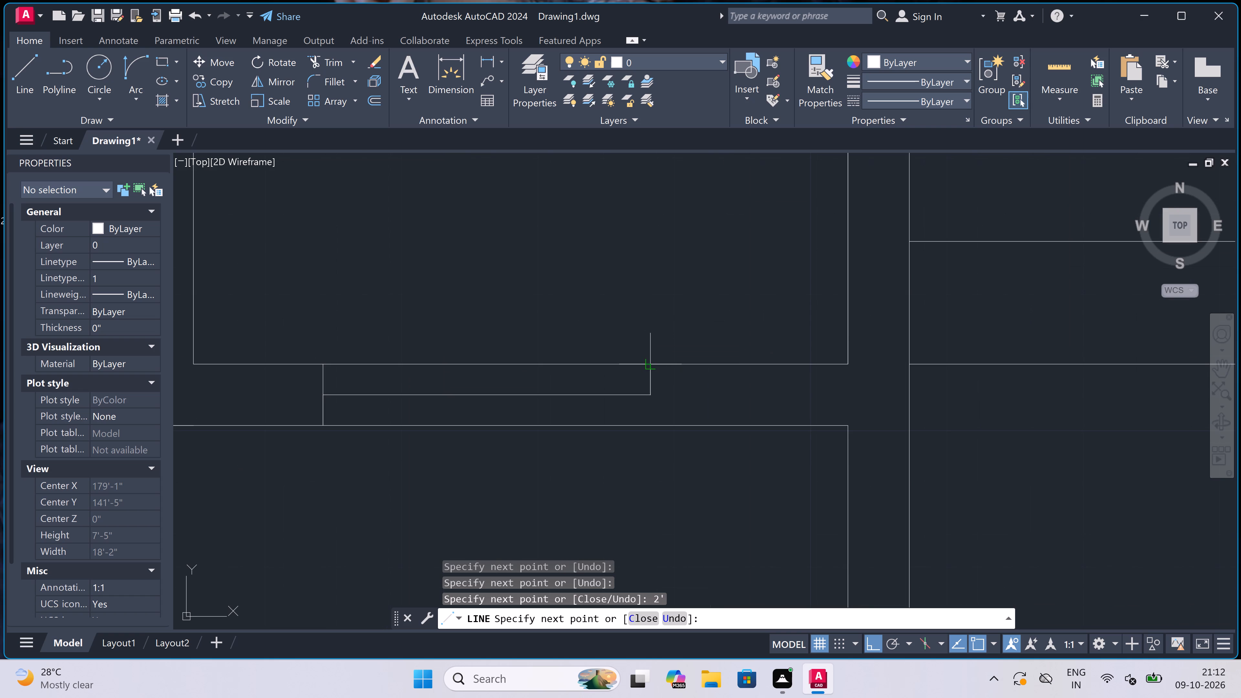
left_click(650, 364)
left_click(649, 430)
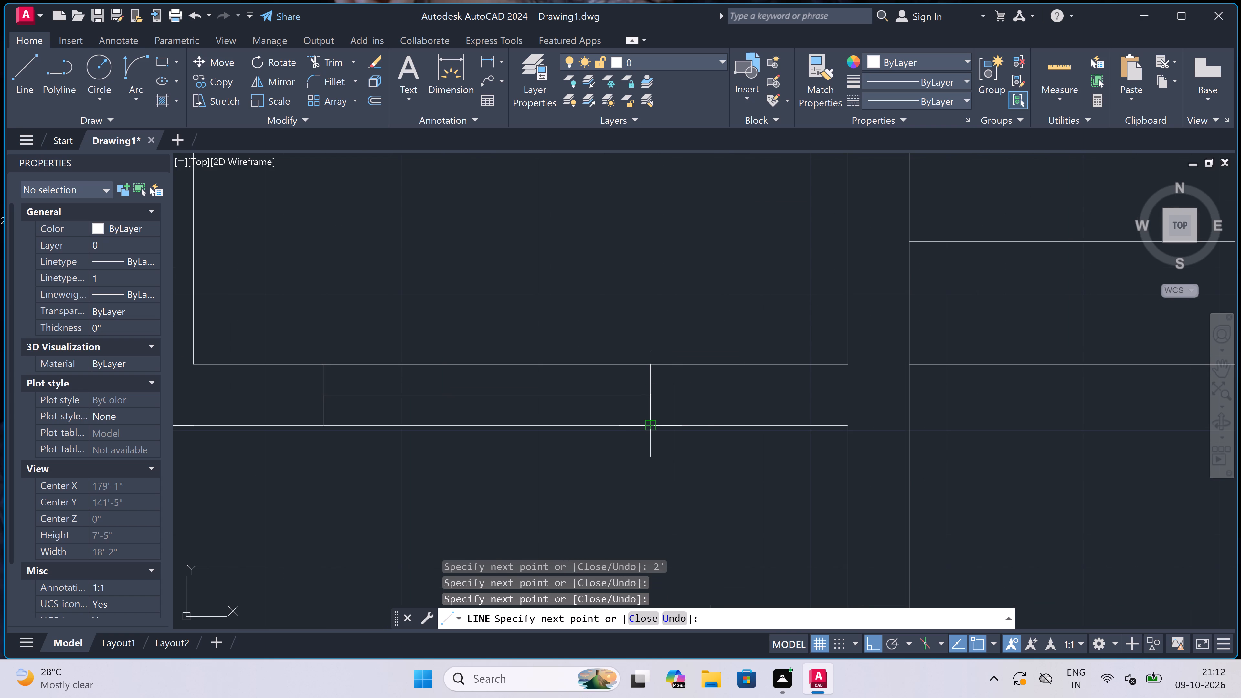
key("Escape")
Draw a 2' wide window in the eastern small room's south wall, with a centre line and end lines across the wall.
key("space")
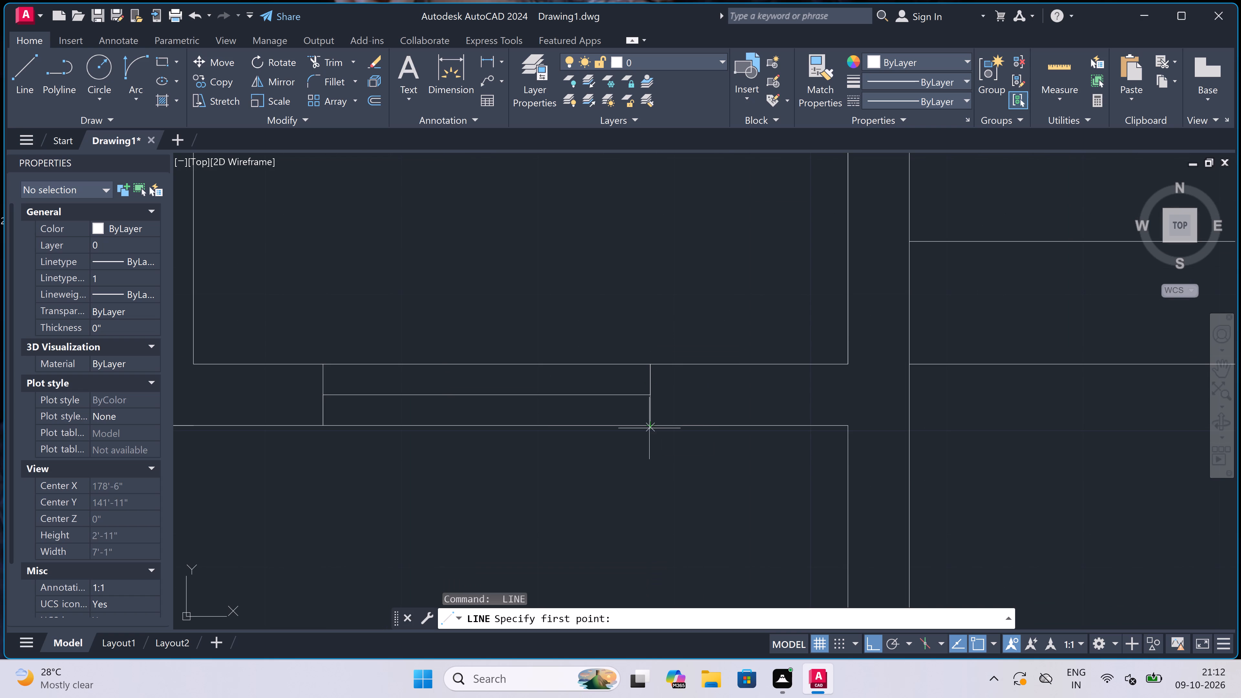
scroll(600, 297, "down", 4)
scroll(496, 319, "down", 3)
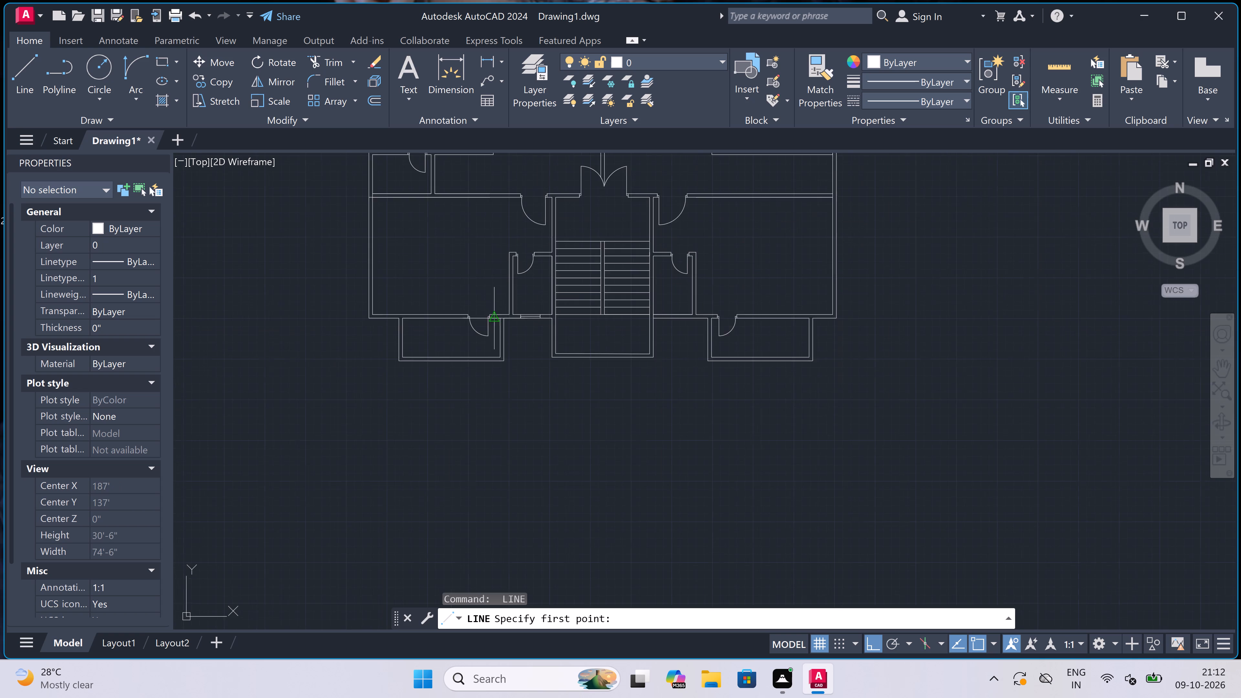
scroll(638, 308, "up", 1)
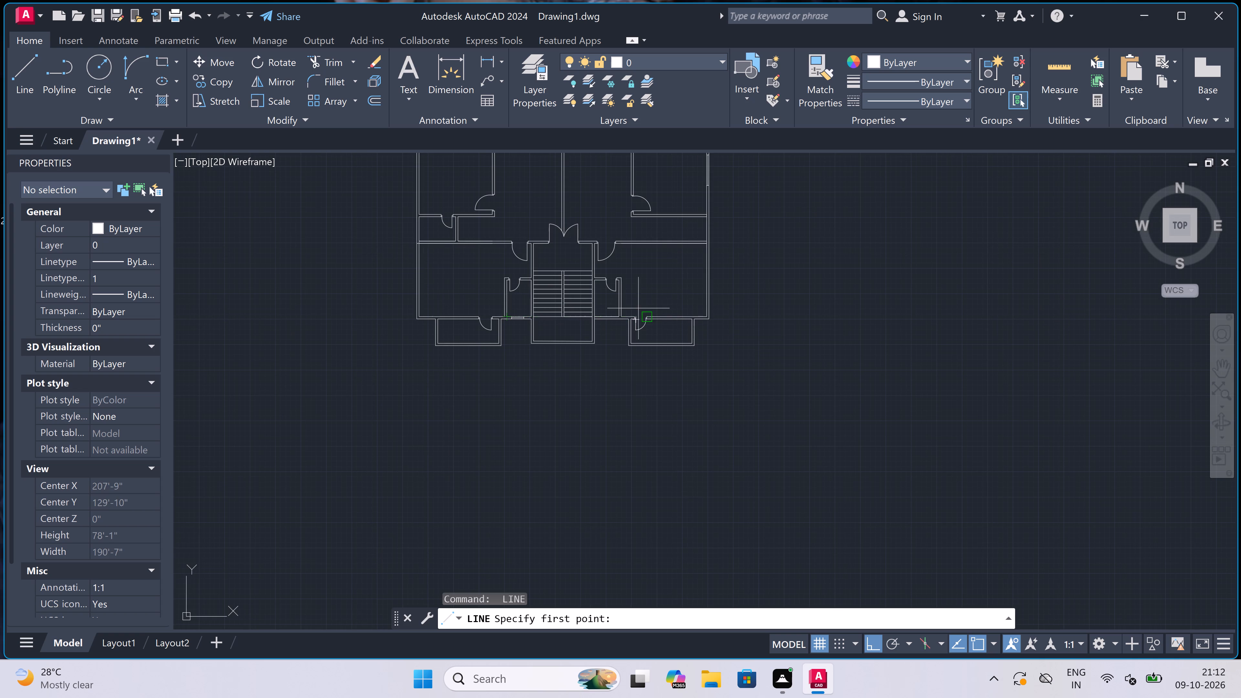
scroll(638, 308, "up", 2)
scroll(476, 329, "up", 3)
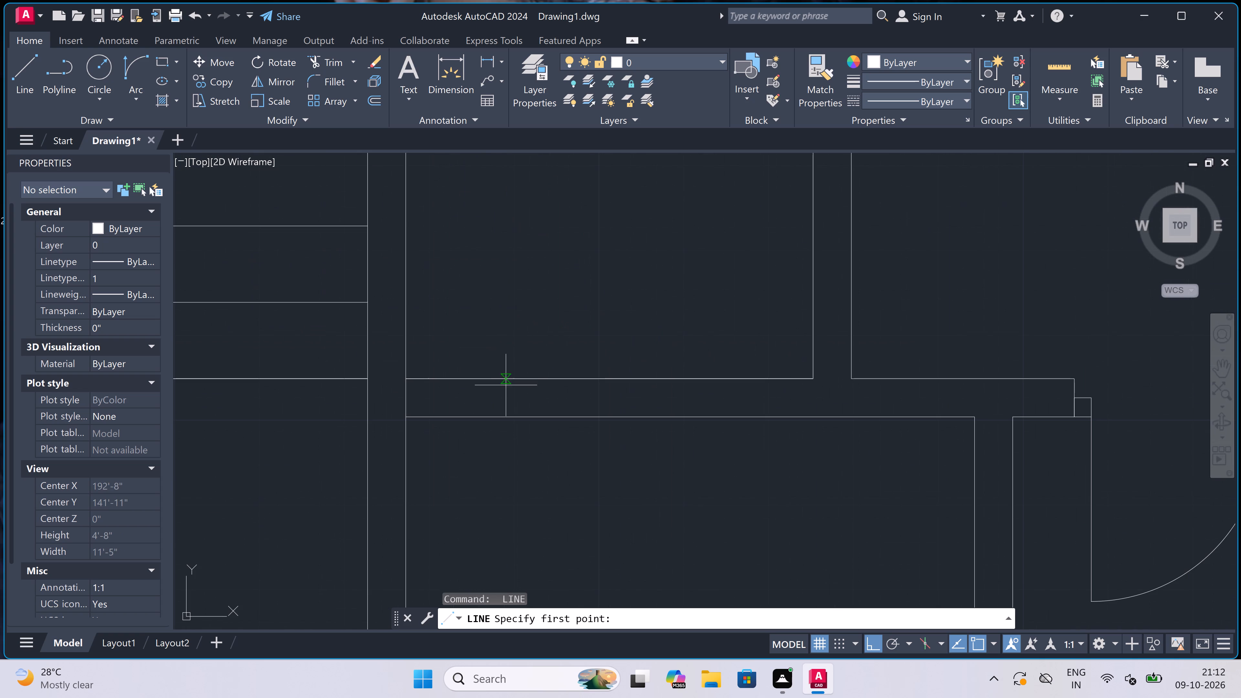
left_click(494, 378)
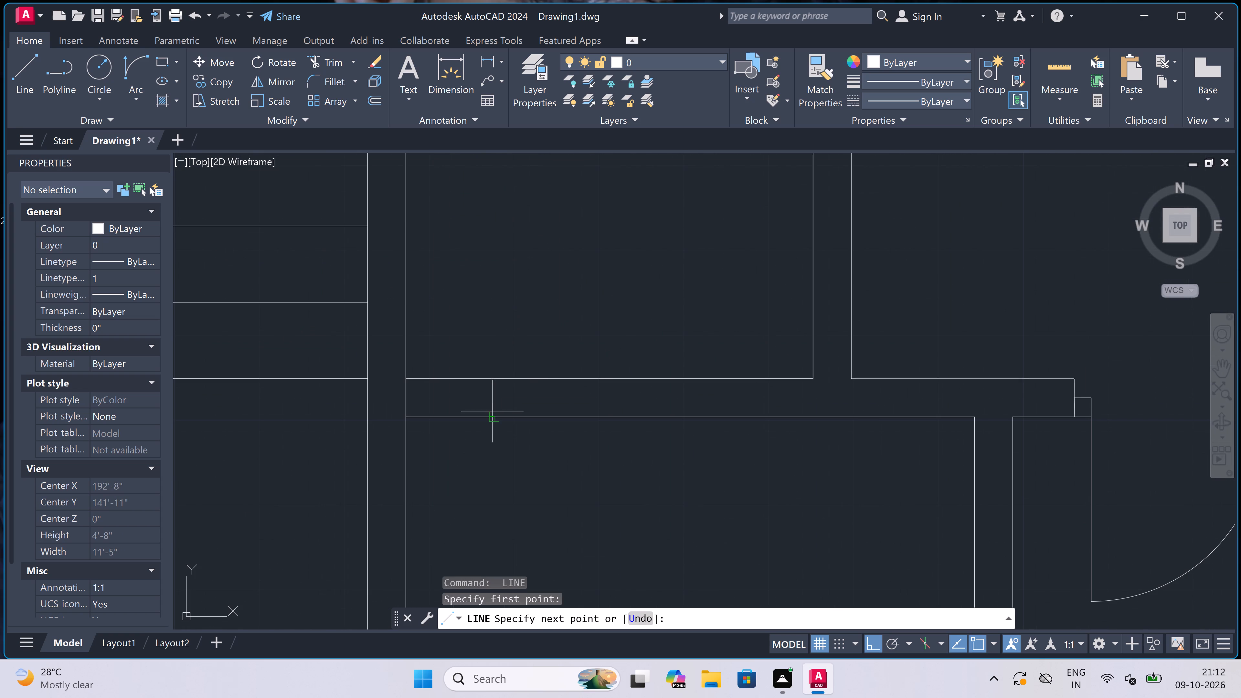
left_click(492, 411)
left_click(496, 396)
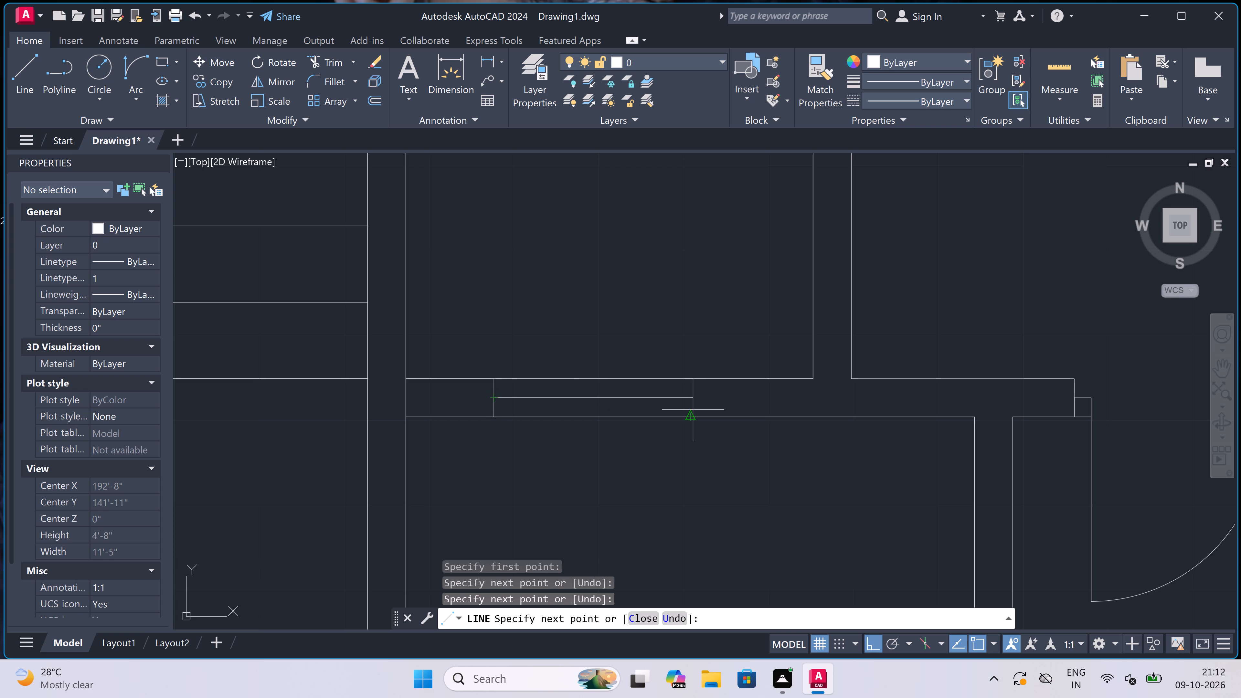
type("2'")
key("space")
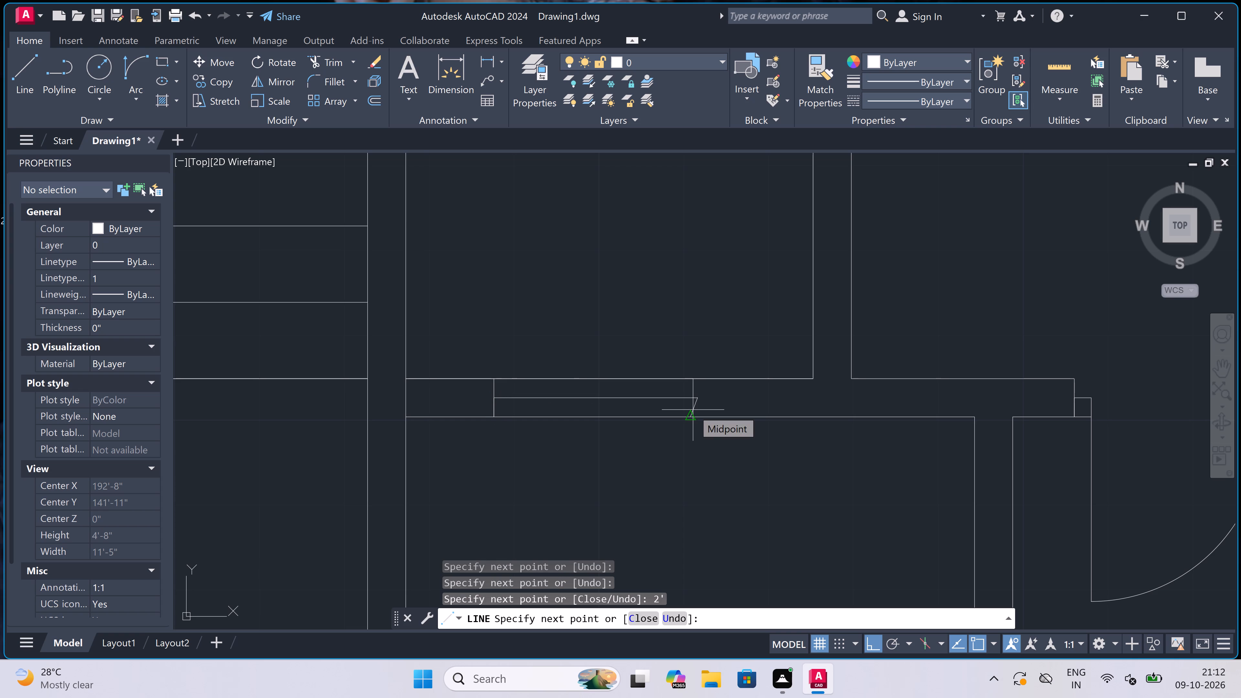
left_click(700, 372)
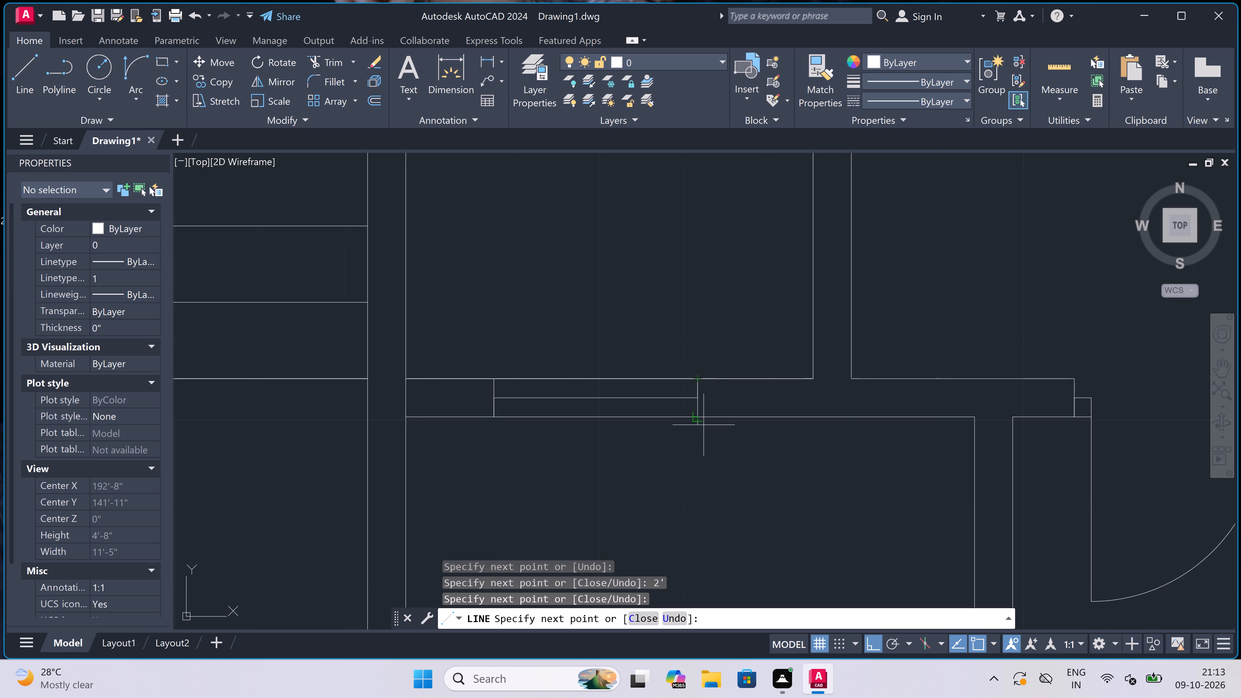
left_click(701, 419)
key("Escape")
Draw a 5' long window in the southeast room's outer east wall, with a centre line and end lines across the wall.
key("space")
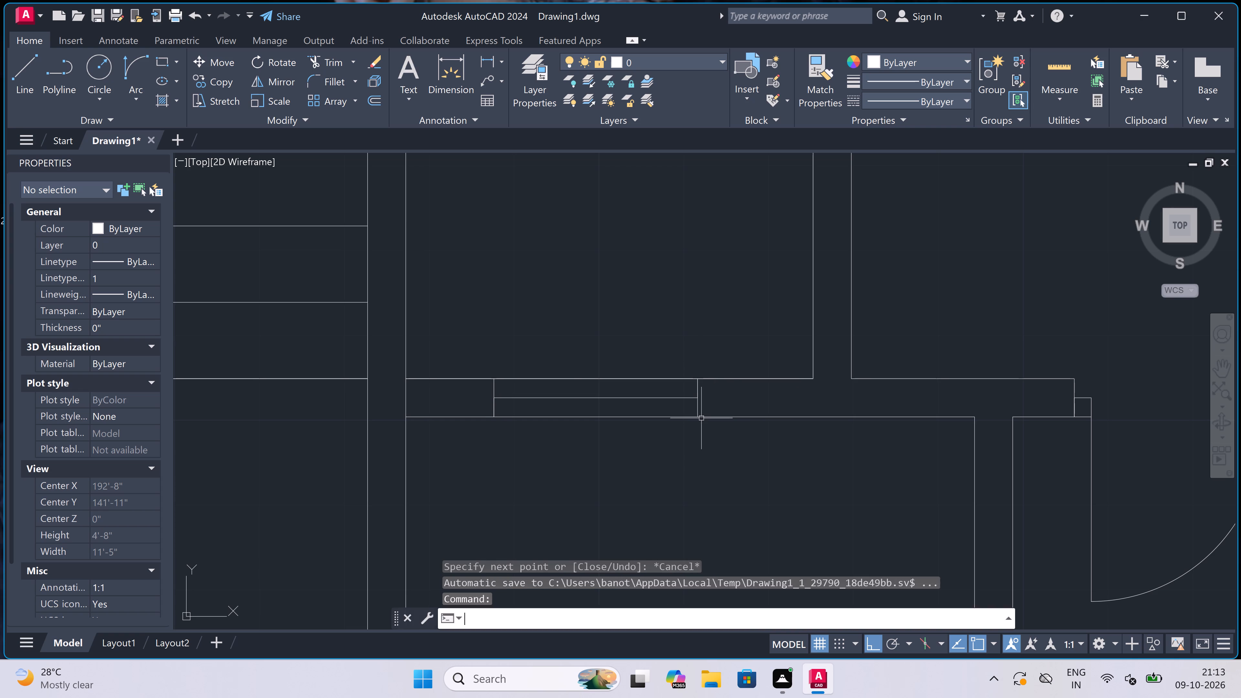
scroll(625, 356, "down", 4)
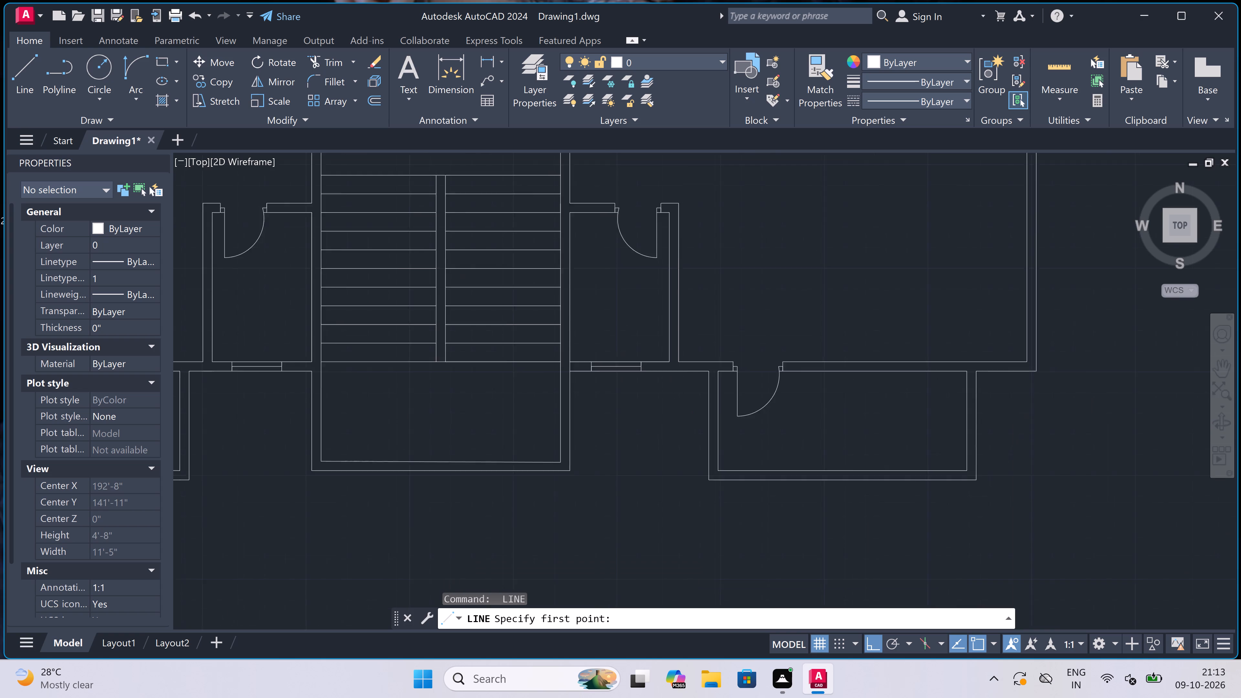
scroll(622, 356, "down", 1)
scroll(809, 263, "up", 1)
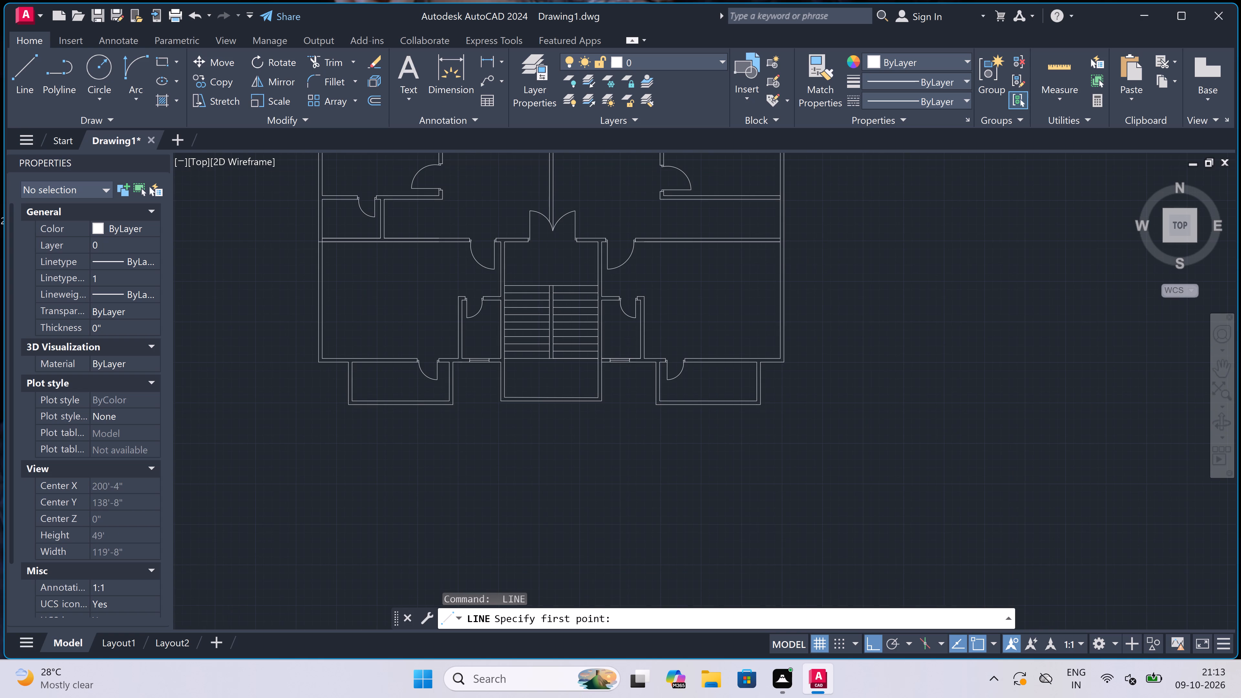
scroll(809, 263, "up", 2)
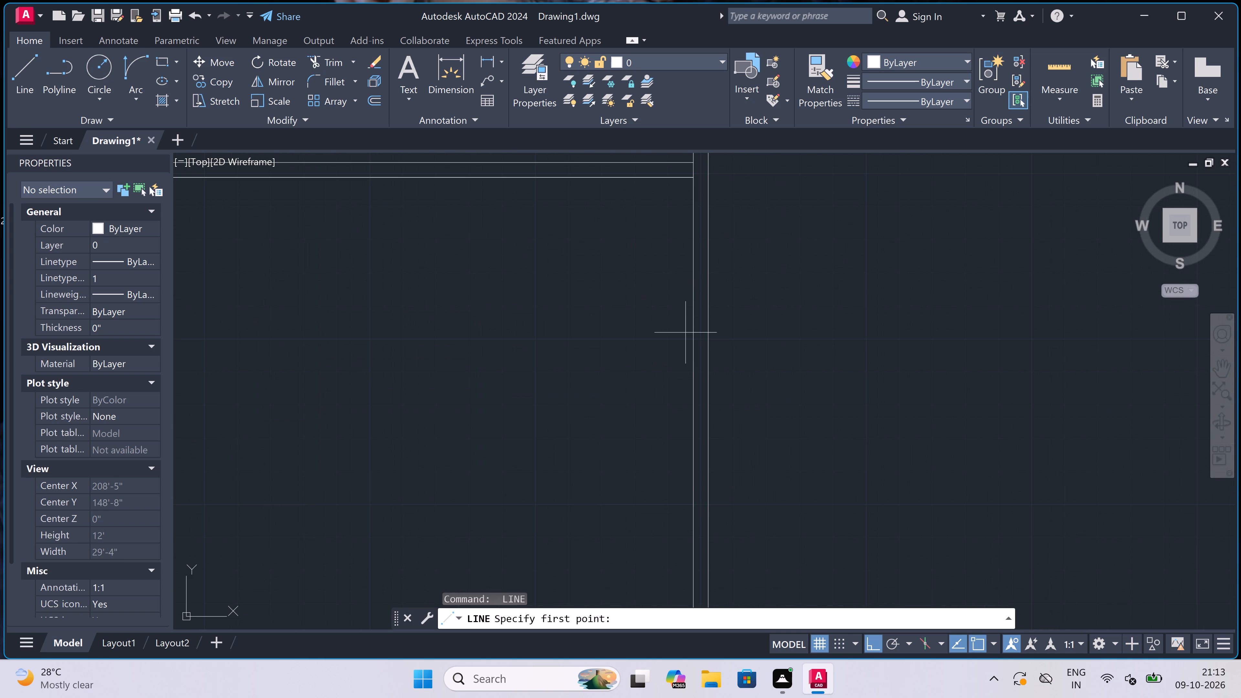
left_click(689, 352)
left_click(703, 352)
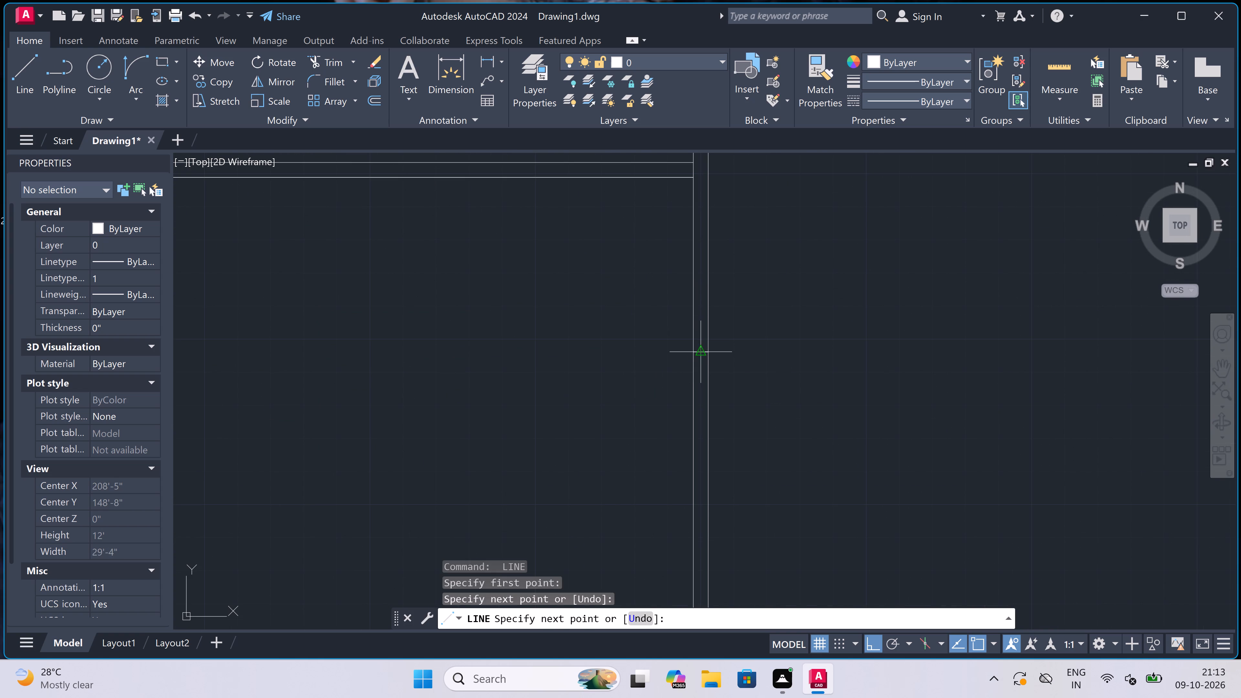
left_click(701, 352)
scroll(701, 354, "down", 2)
scroll(701, 372, "up", 4)
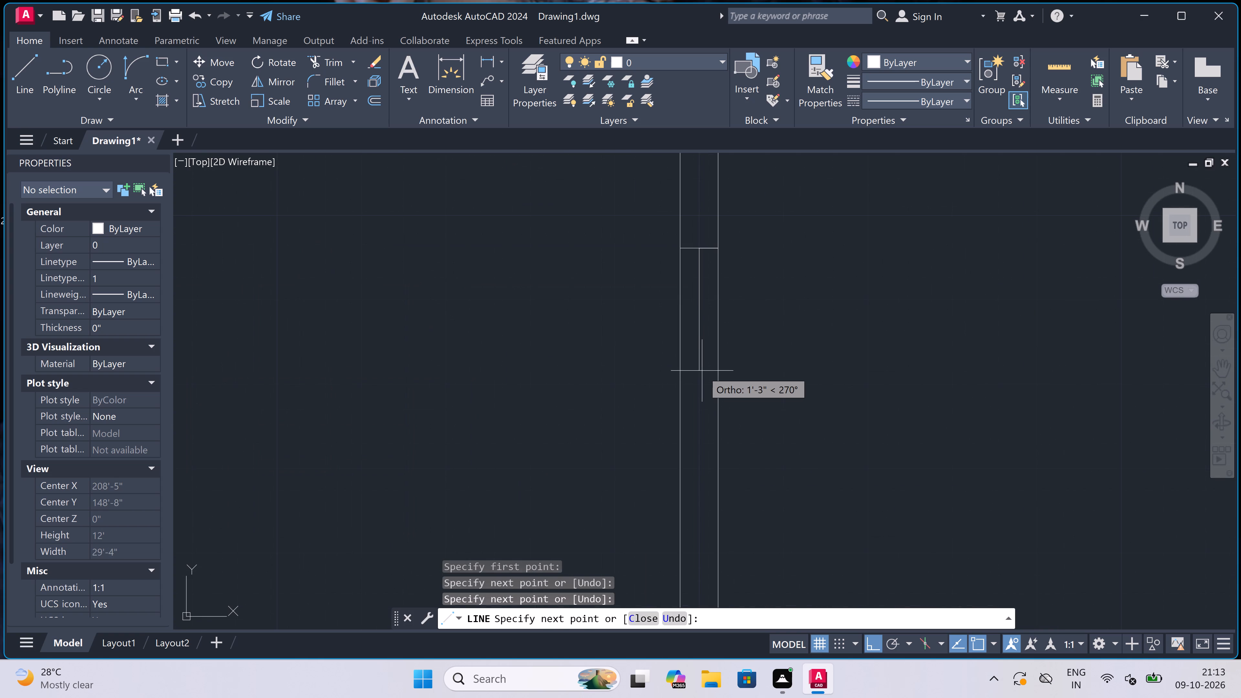
type("5'")
key("space")
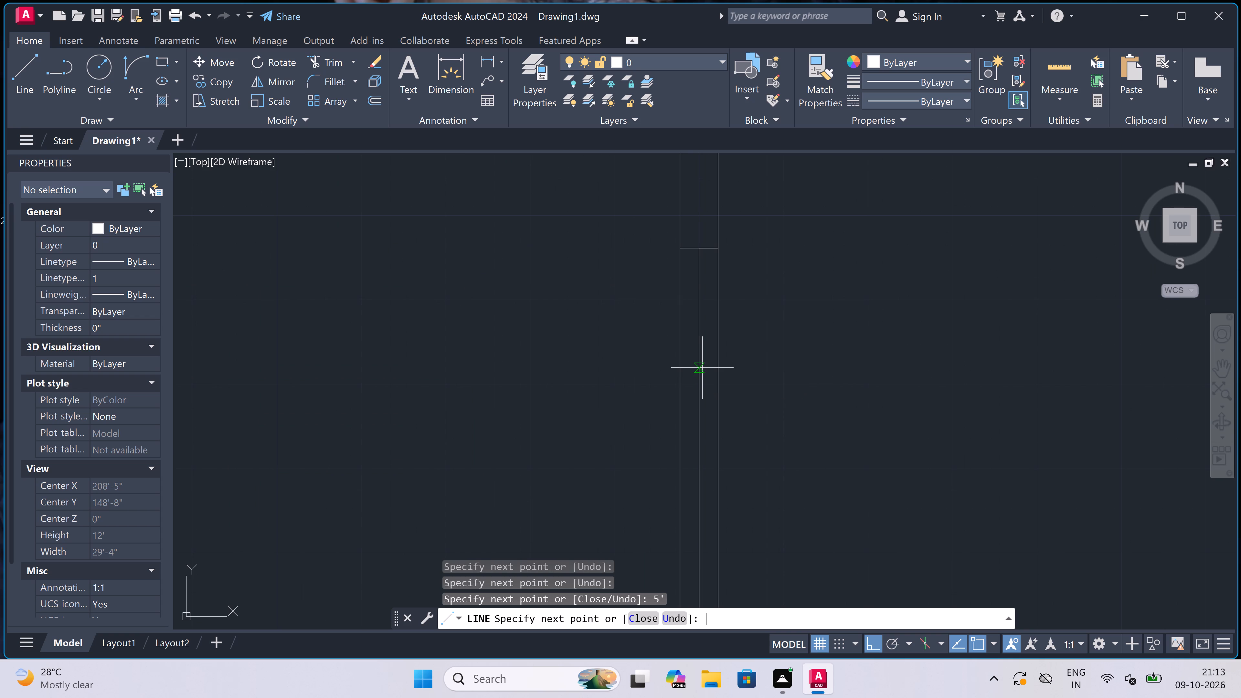
scroll(698, 344, "down", 4)
scroll(700, 412, "up", 3)
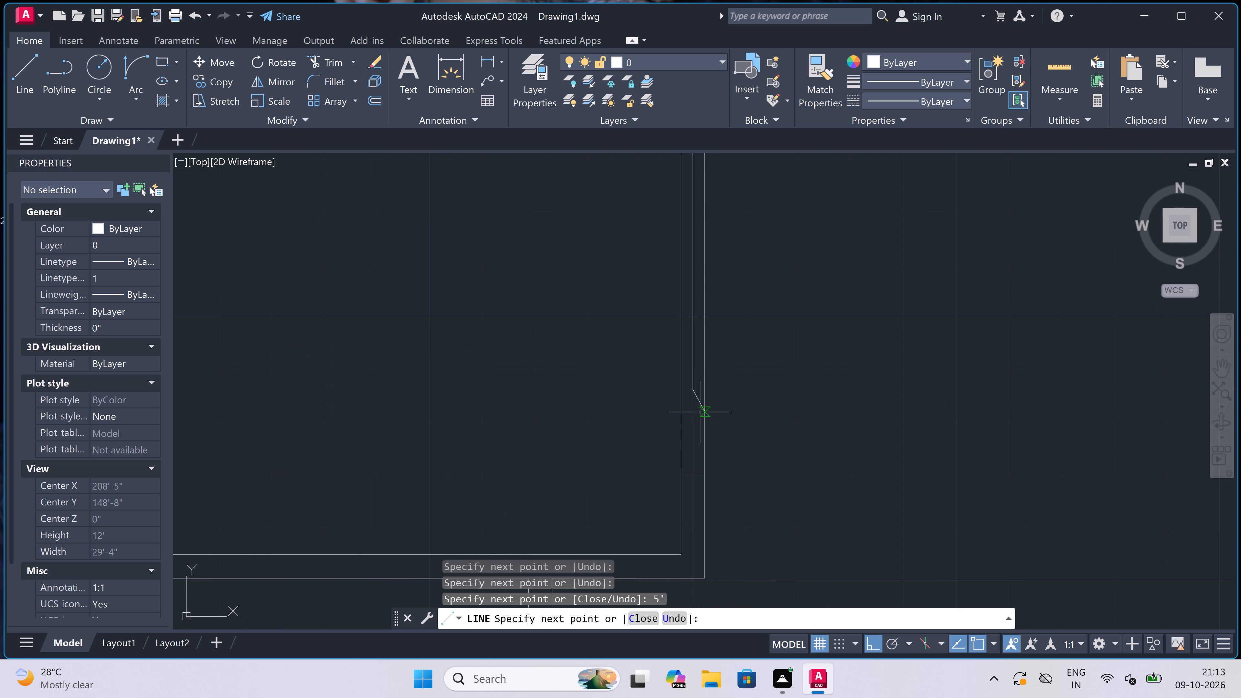
scroll(690, 397, "up", 2)
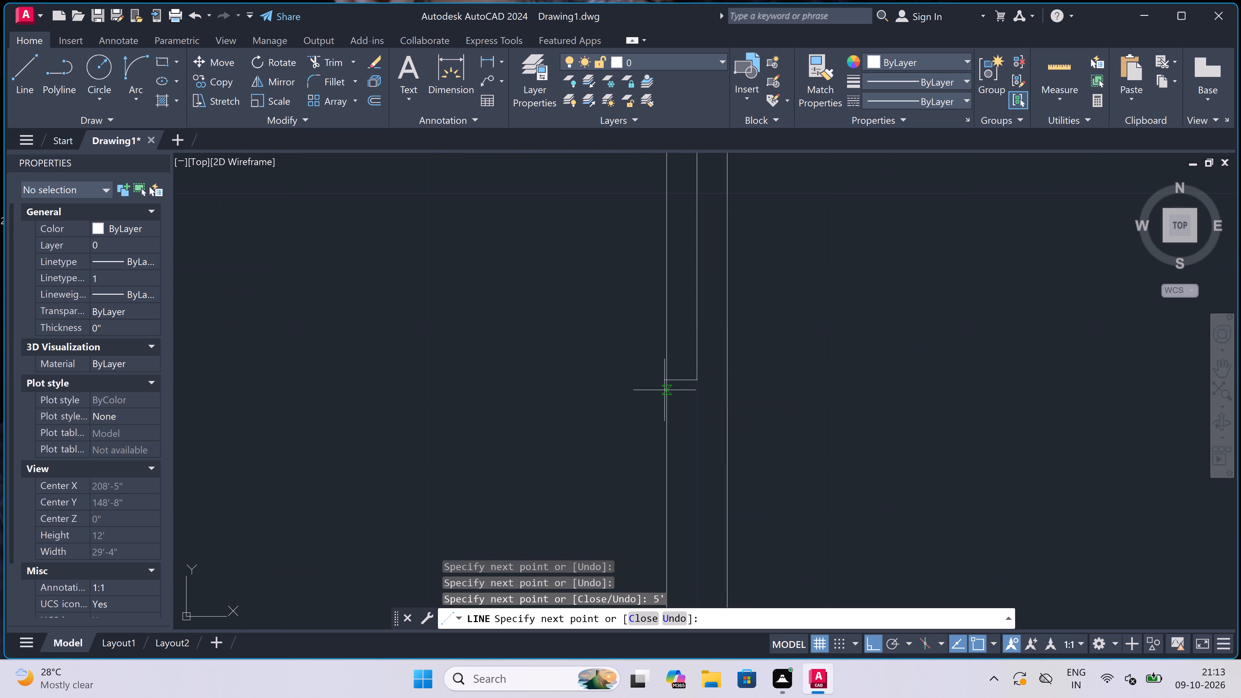
left_click(666, 381)
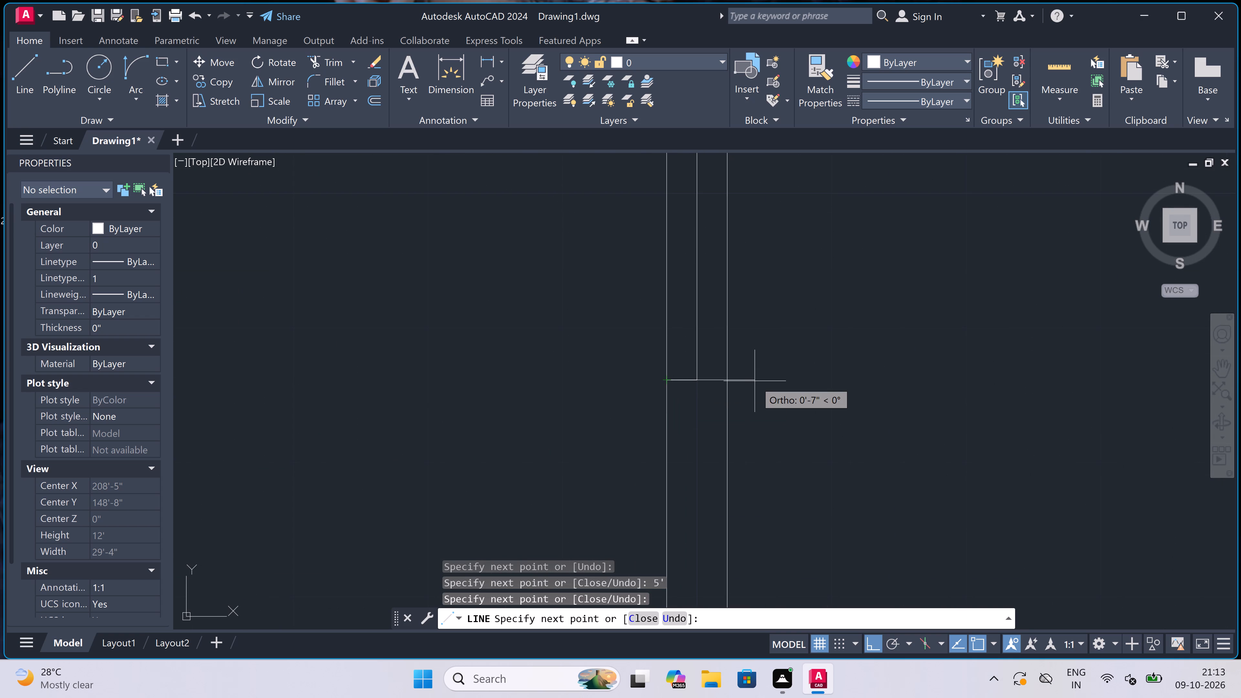
left_click(727, 380)
key("Escape")
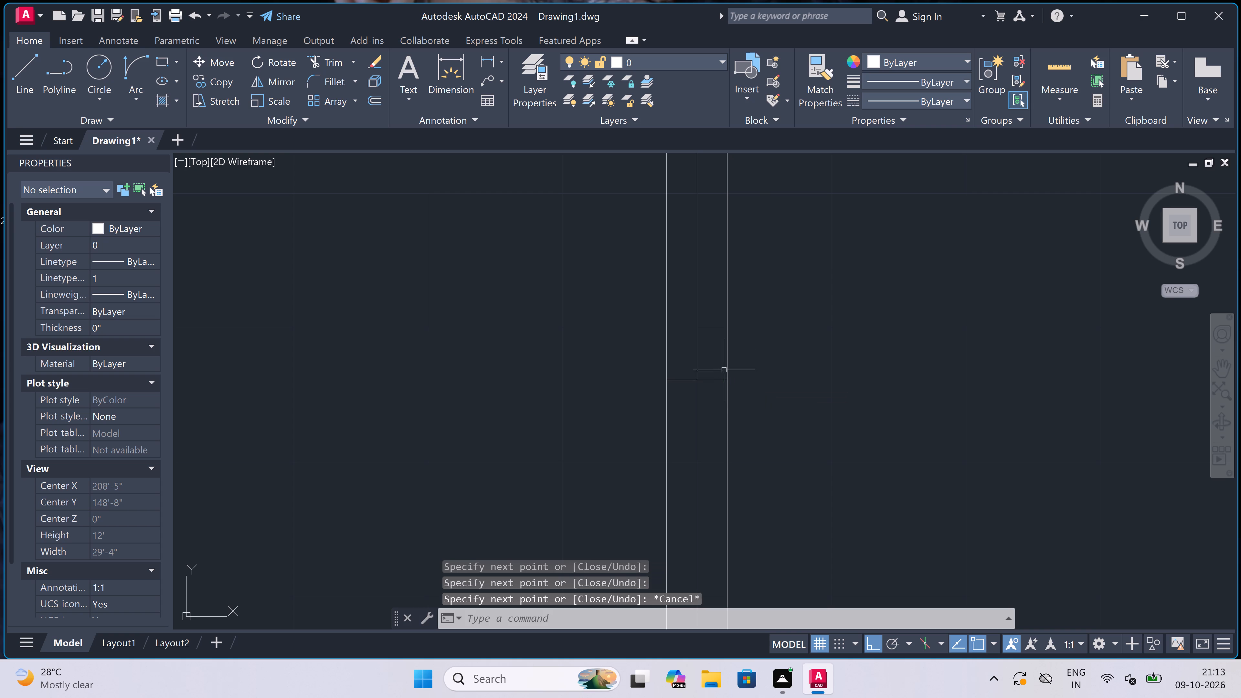
Draw a 3' long window in the southwest room's outer west wall, with a centre line and end lines across the wall.
scroll(704, 358, "down", 5)
scroll(662, 323, "down", 3)
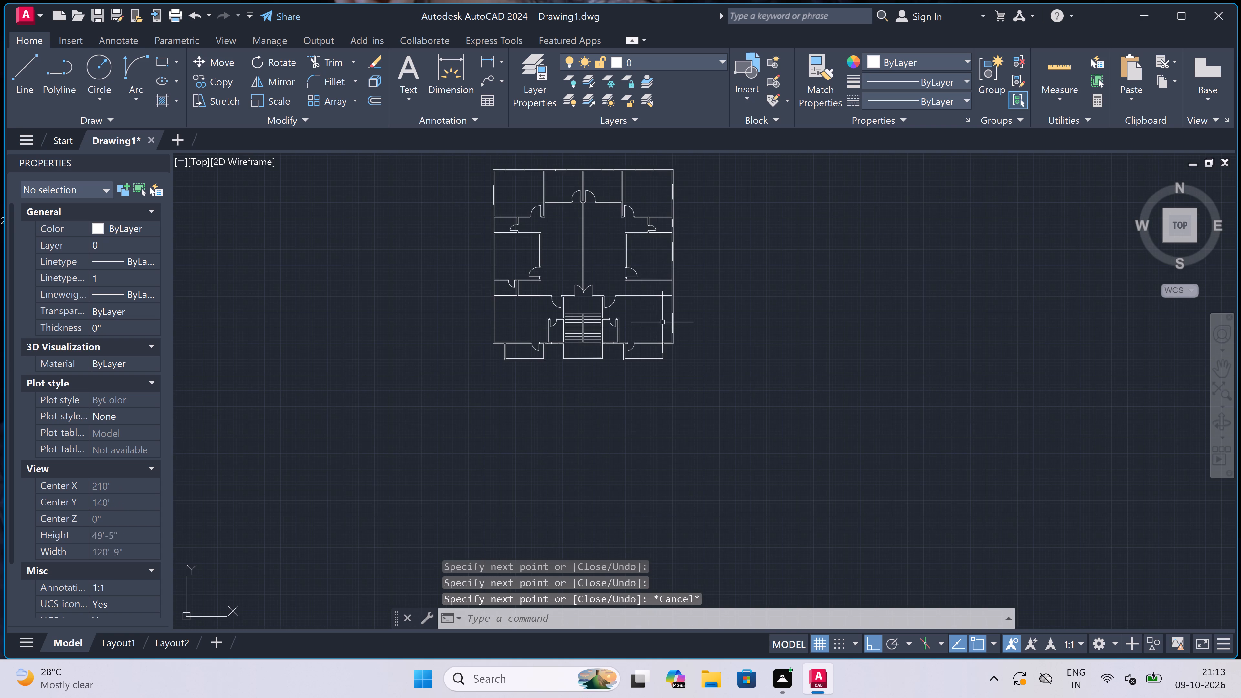
key("space")
scroll(490, 303, "up", 4)
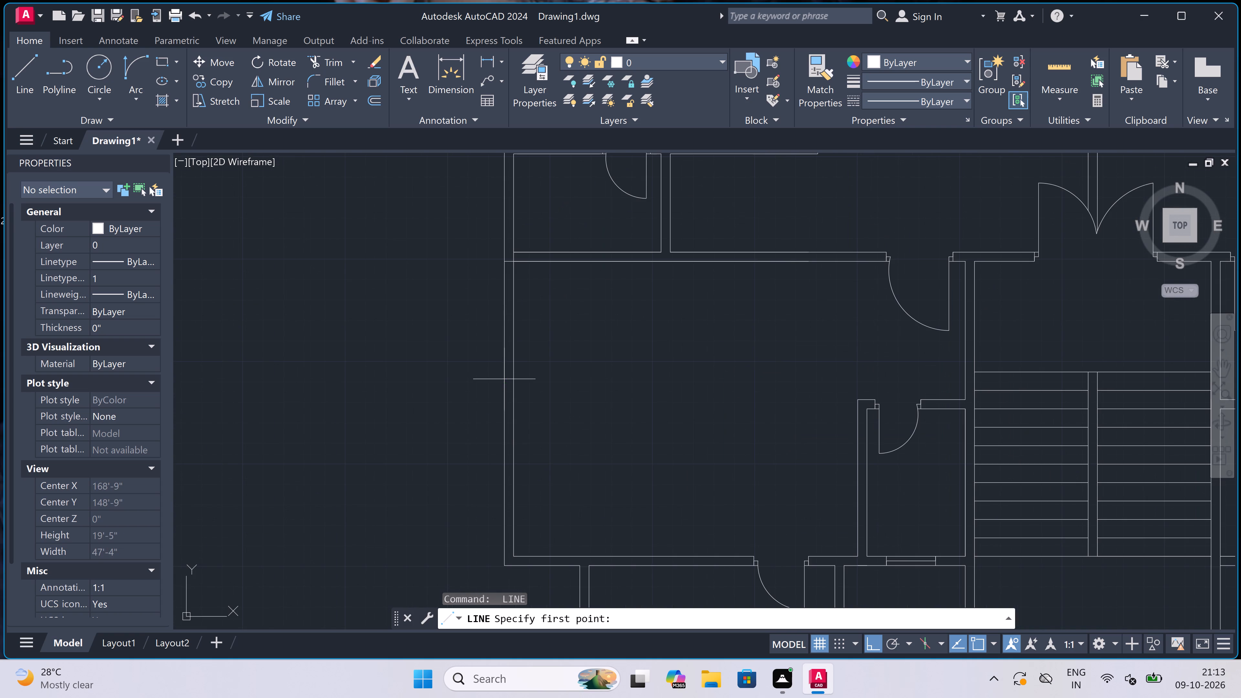
left_click(505, 488)
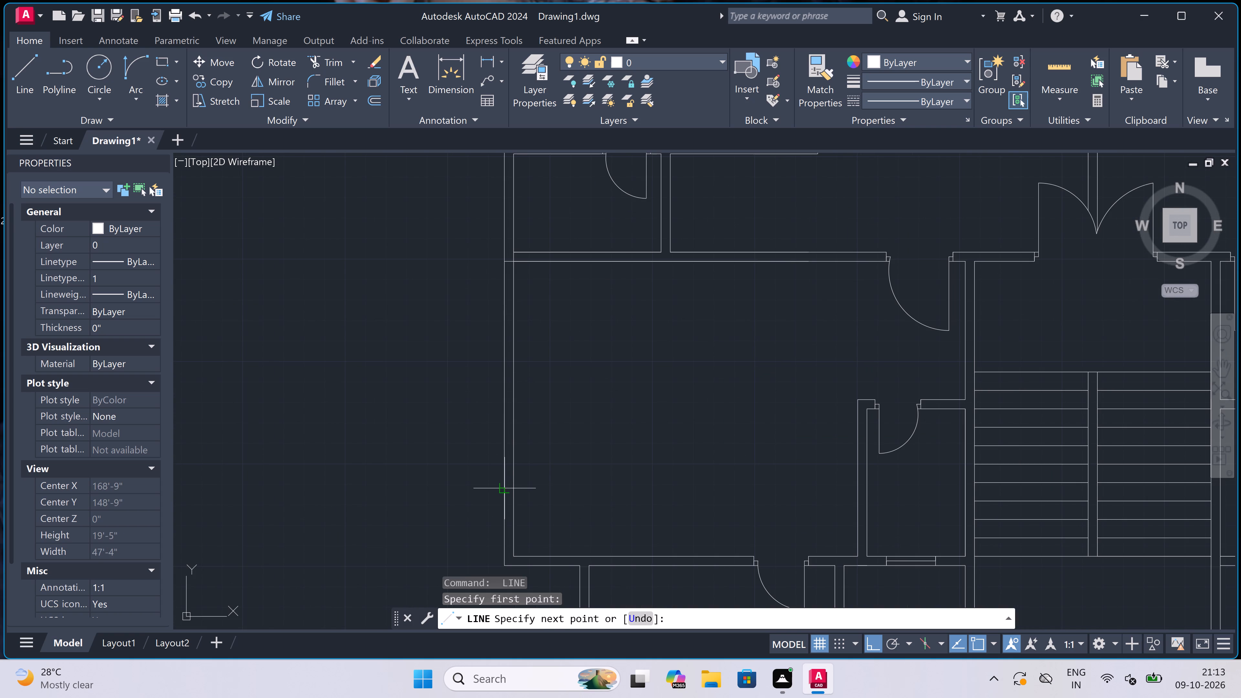
left_click(514, 484)
scroll(509, 484, "up", 2)
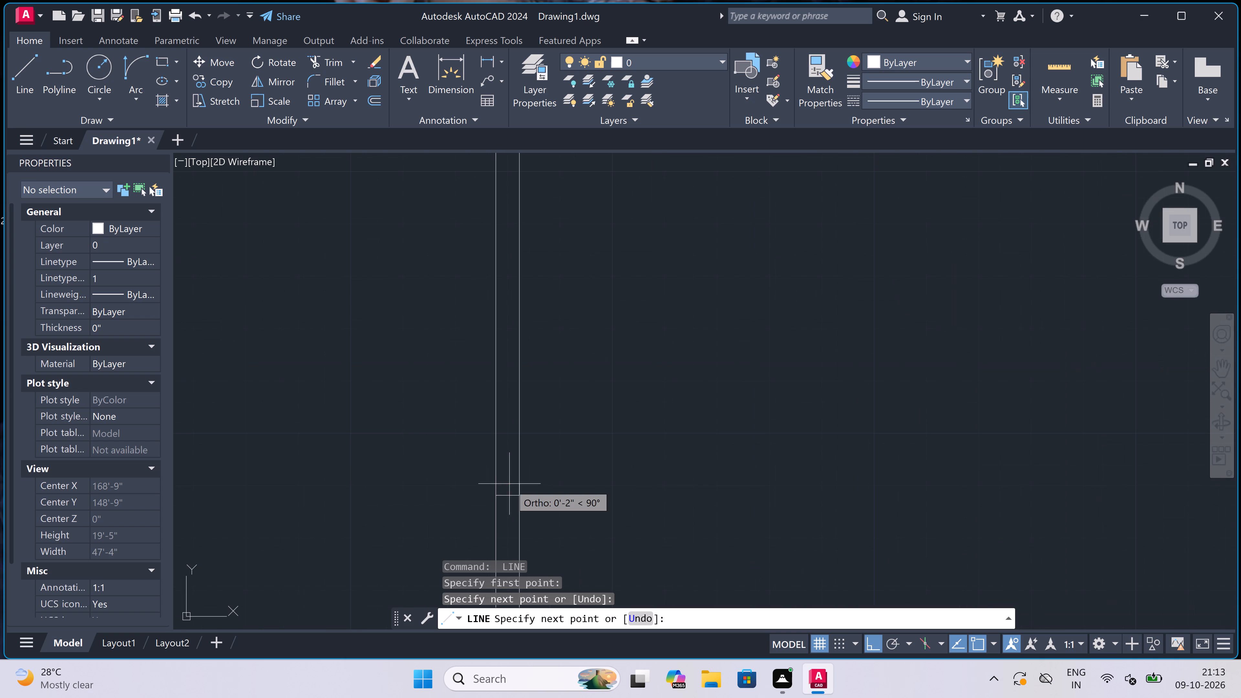
left_click(505, 492)
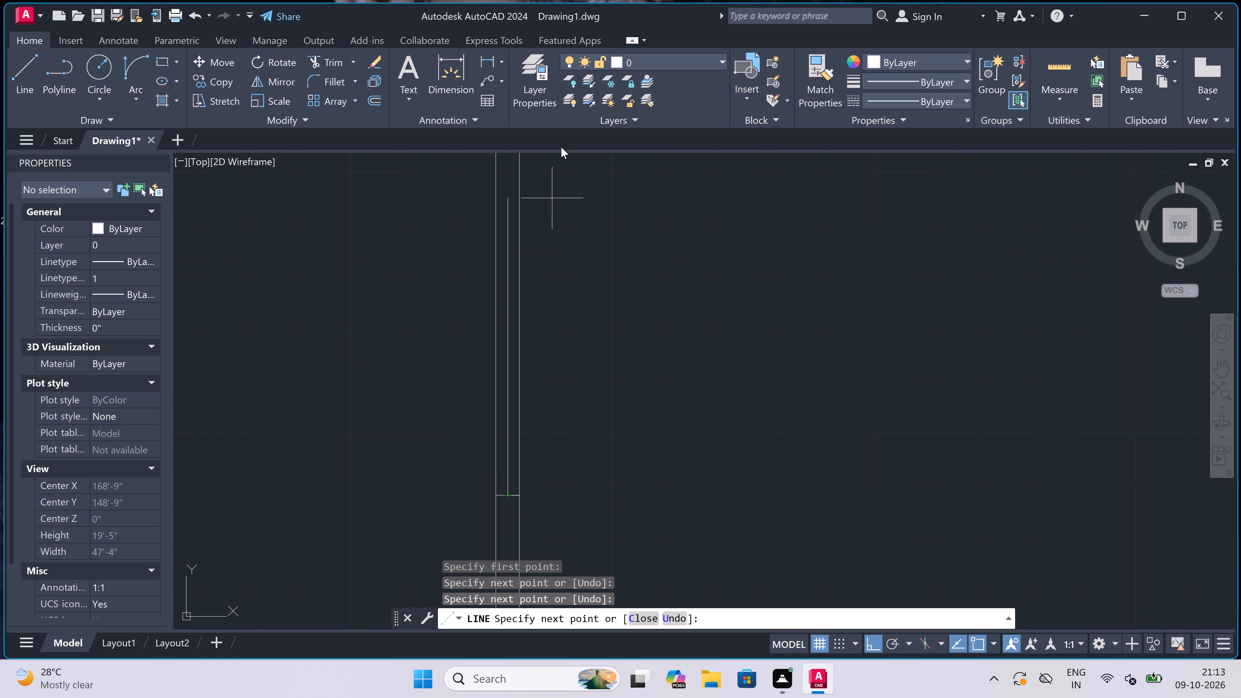
type("3'")
key("space")
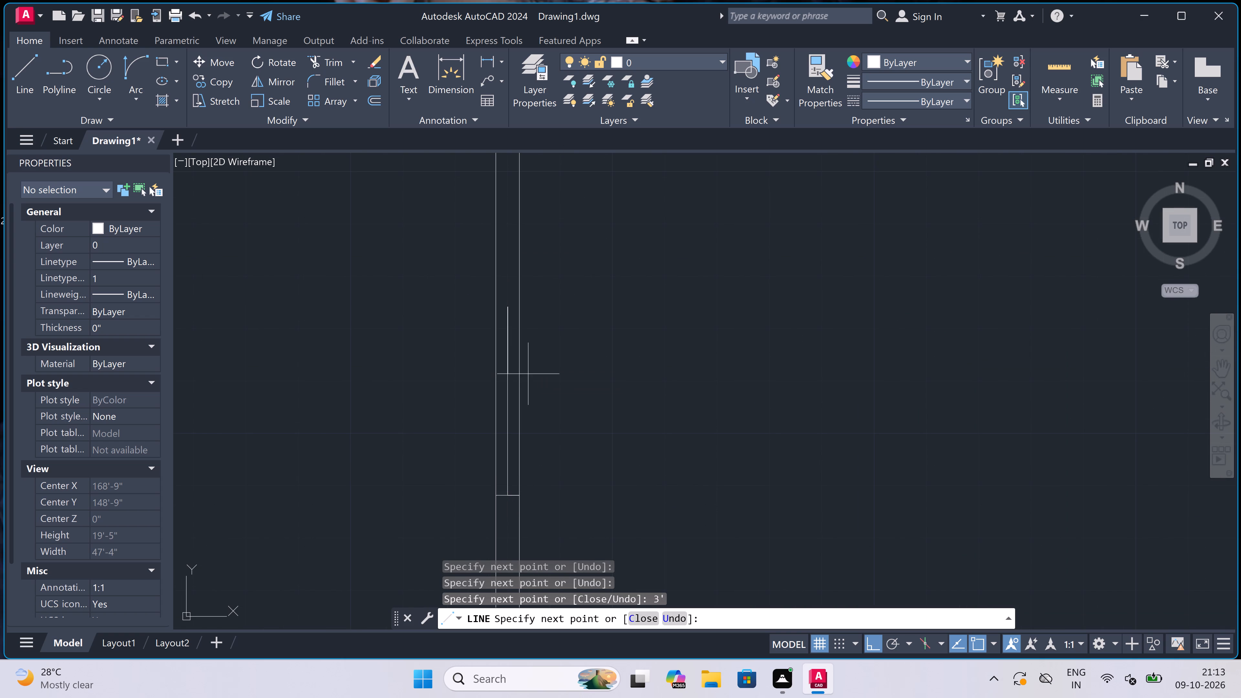
scroll(512, 320, "up", 2)
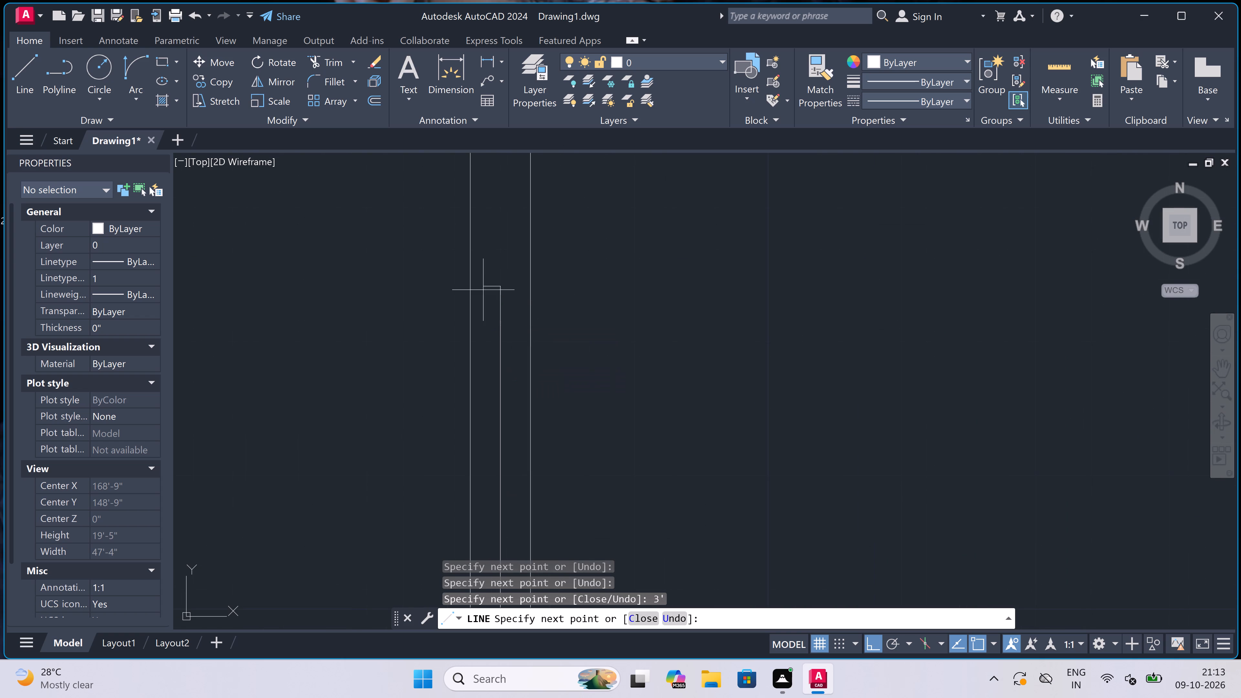
left_click(476, 286)
left_click(524, 280)
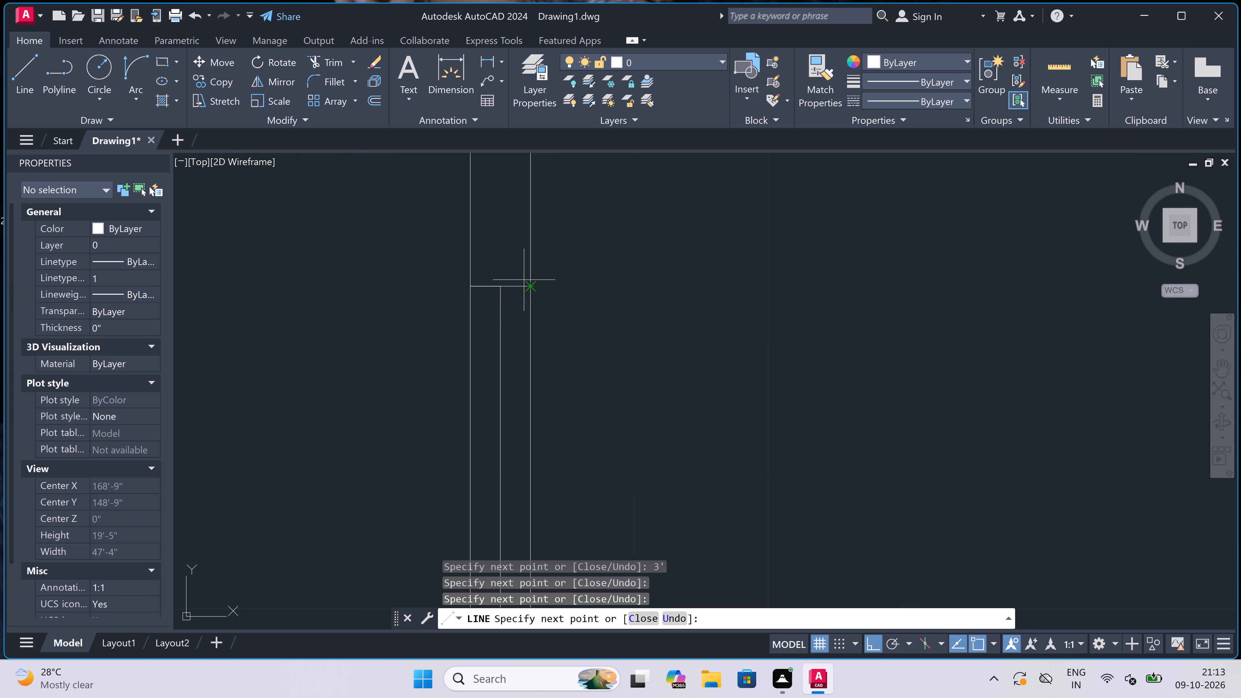
key("Escape")
Trim the overrunning partition line and the west wall's inner face where the southwest room's north wall meets the outer west wall.
scroll(494, 262, "down", 4)
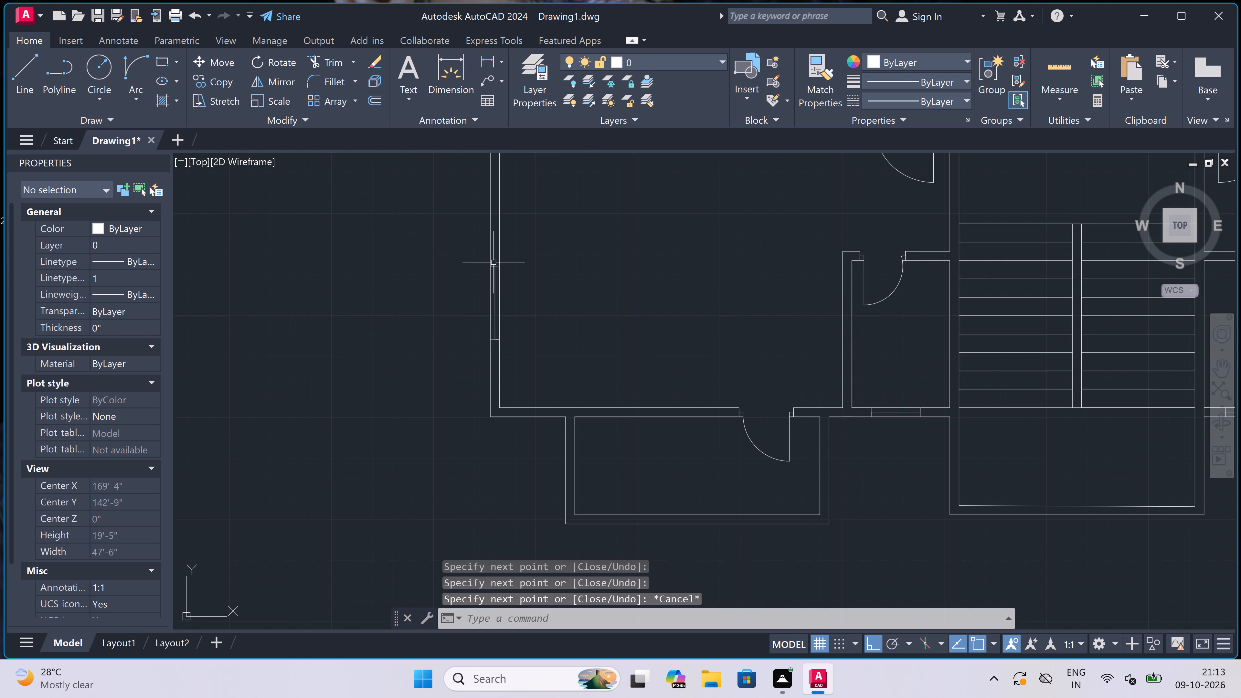
scroll(493, 262, "down", 4)
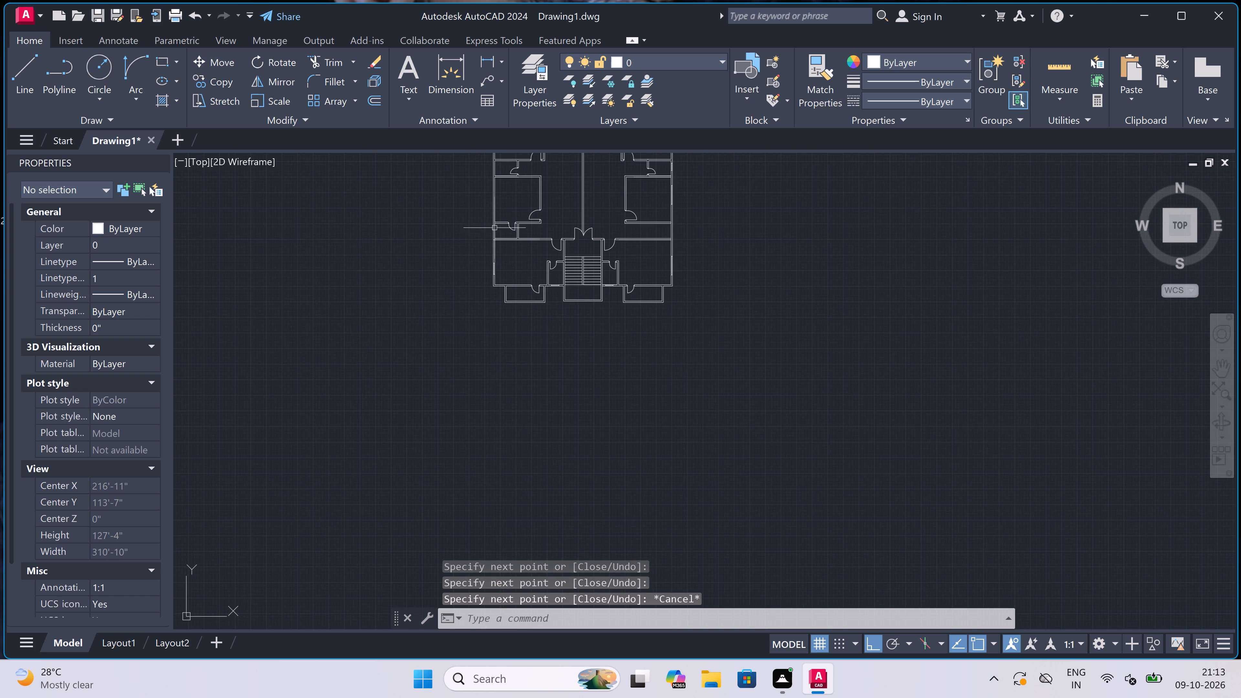
scroll(494, 227, "up", 5)
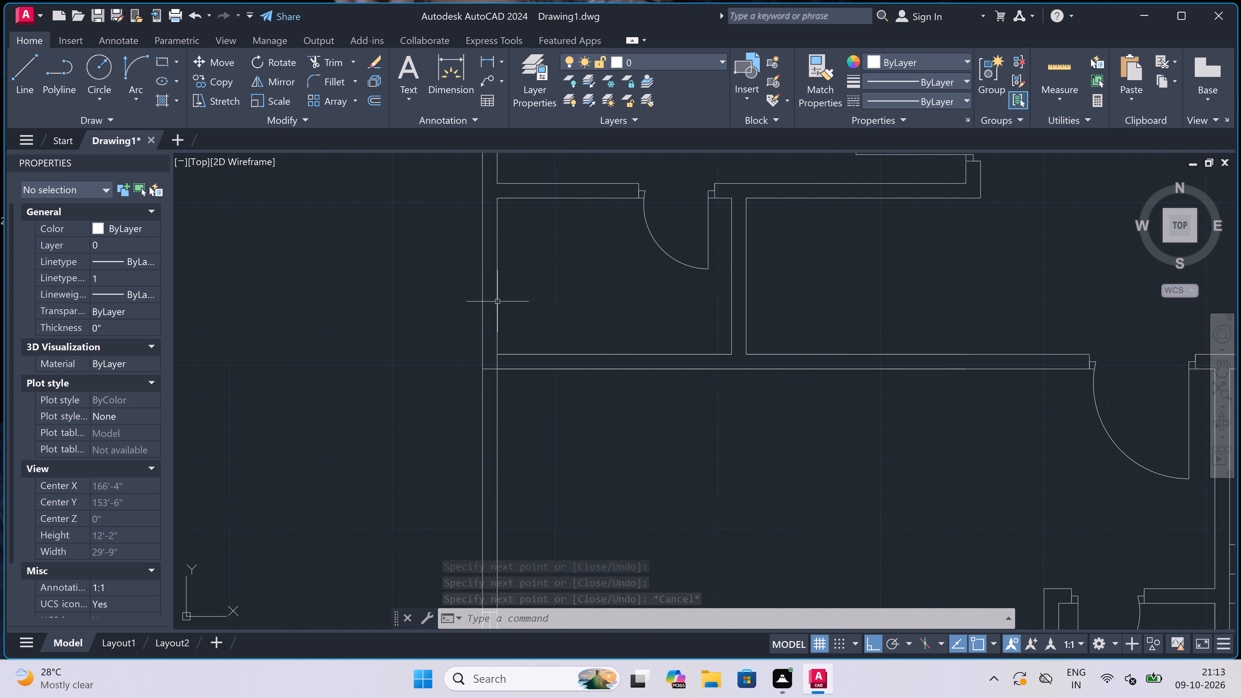
type("tr")
key("space")
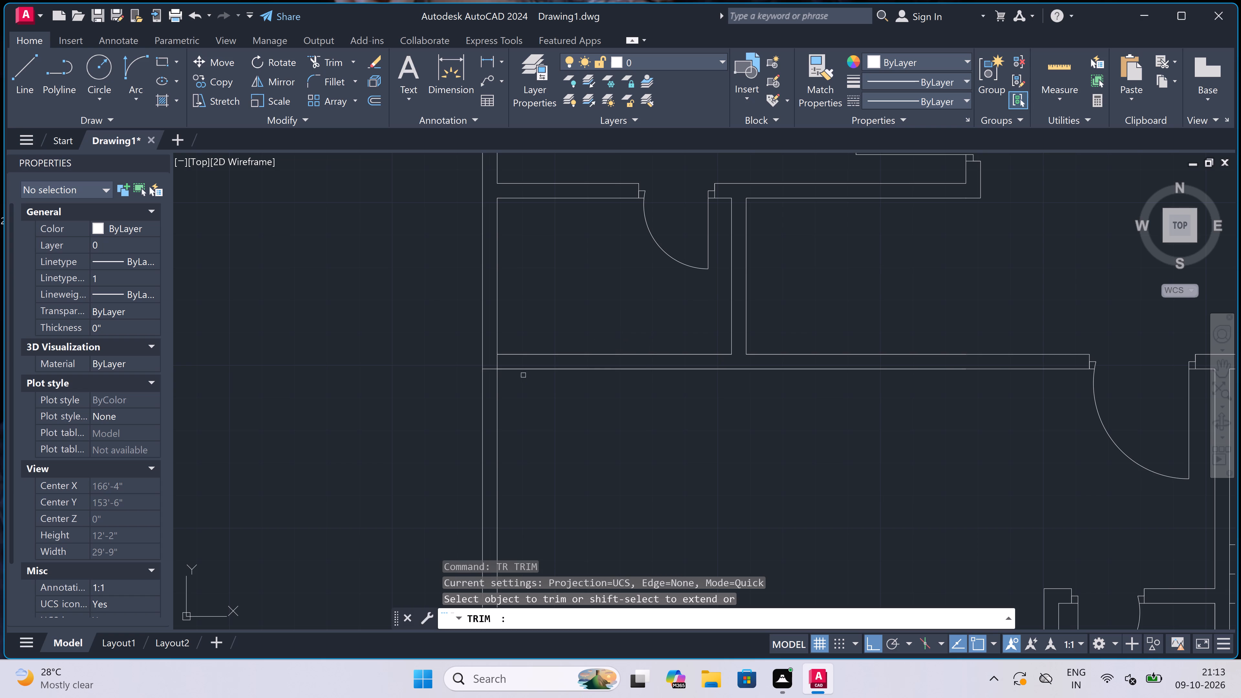
scroll(493, 368, "up", 3)
left_click(493, 368)
left_click(490, 383)
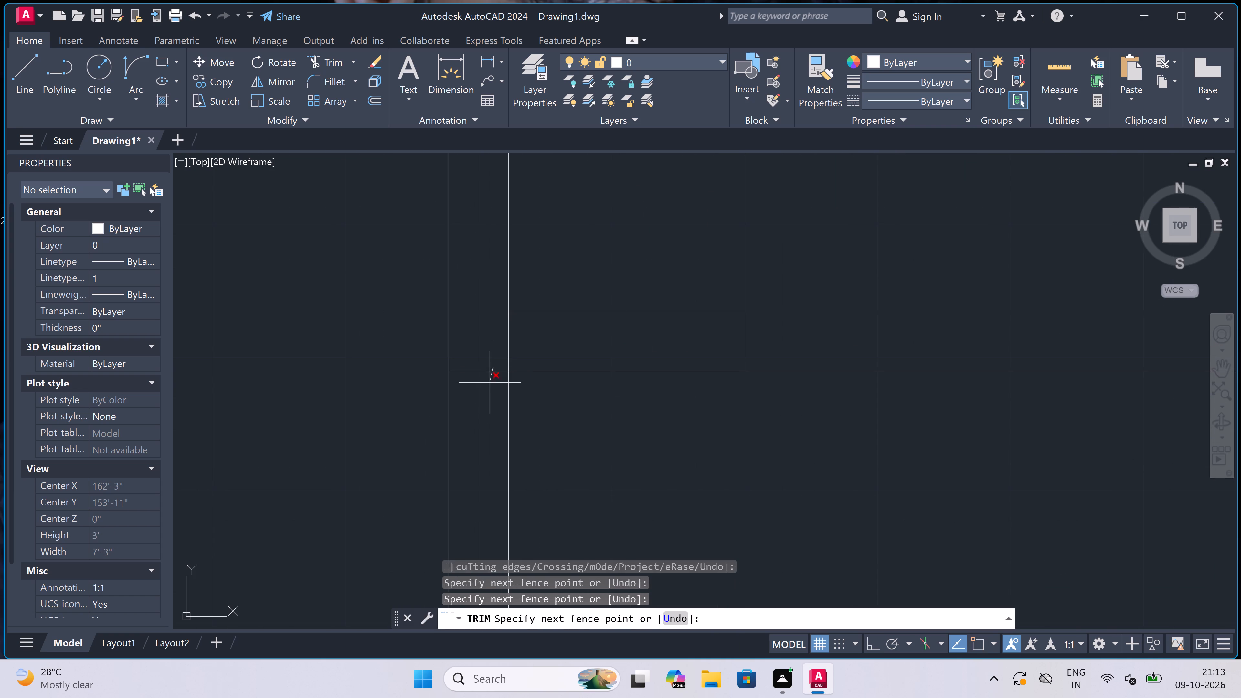
left_click(492, 354)
left_click(554, 352)
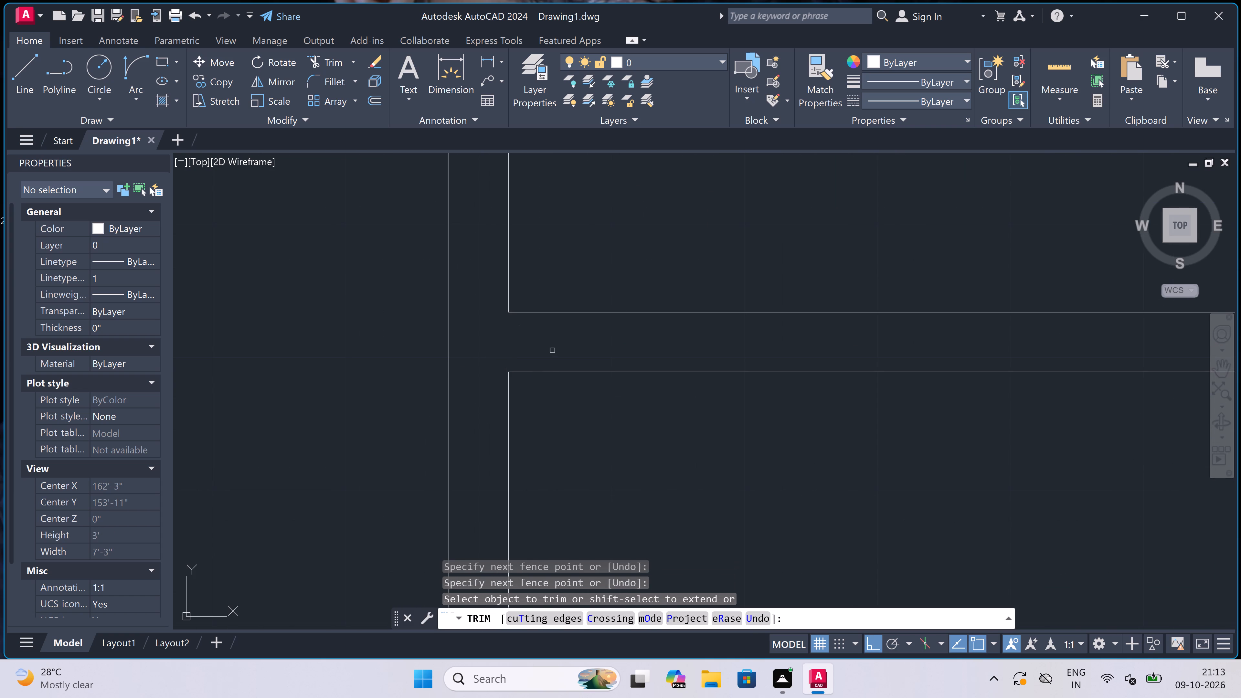
key("Escape")
Draw a 2' long window in the small west room's outer west wall, with a centre line and end lines across the wall.
scroll(531, 369, "down", 5)
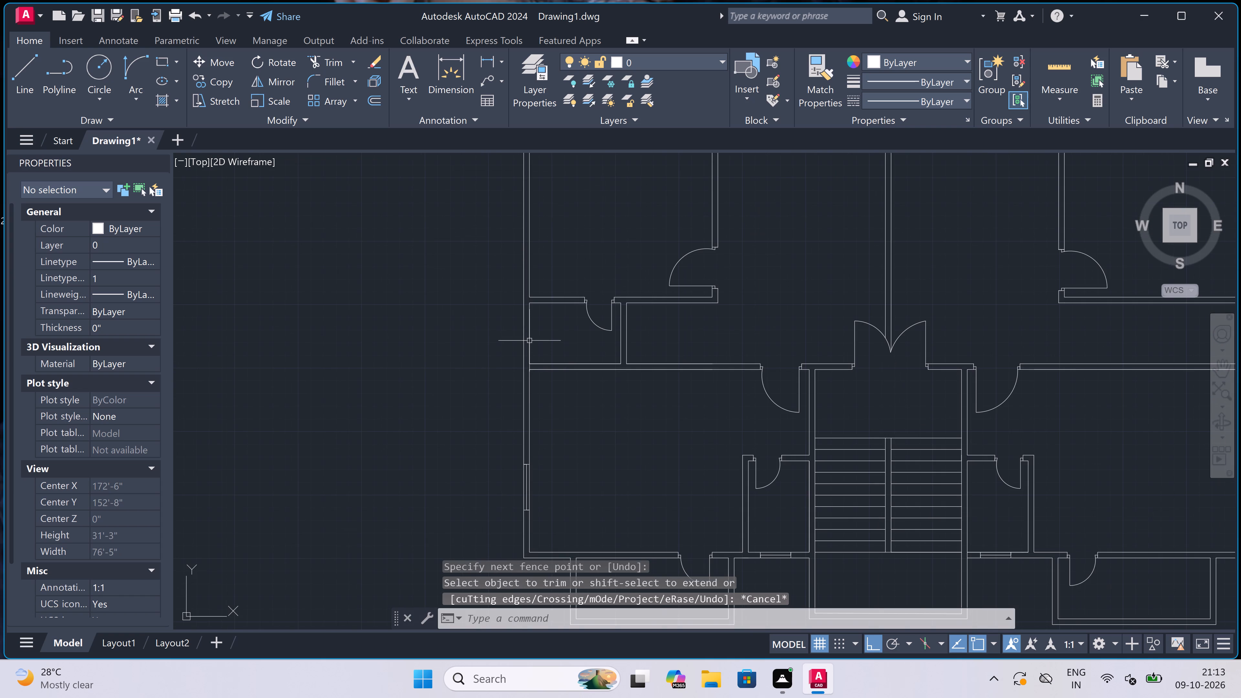
scroll(534, 323, "up", 3)
key("l")
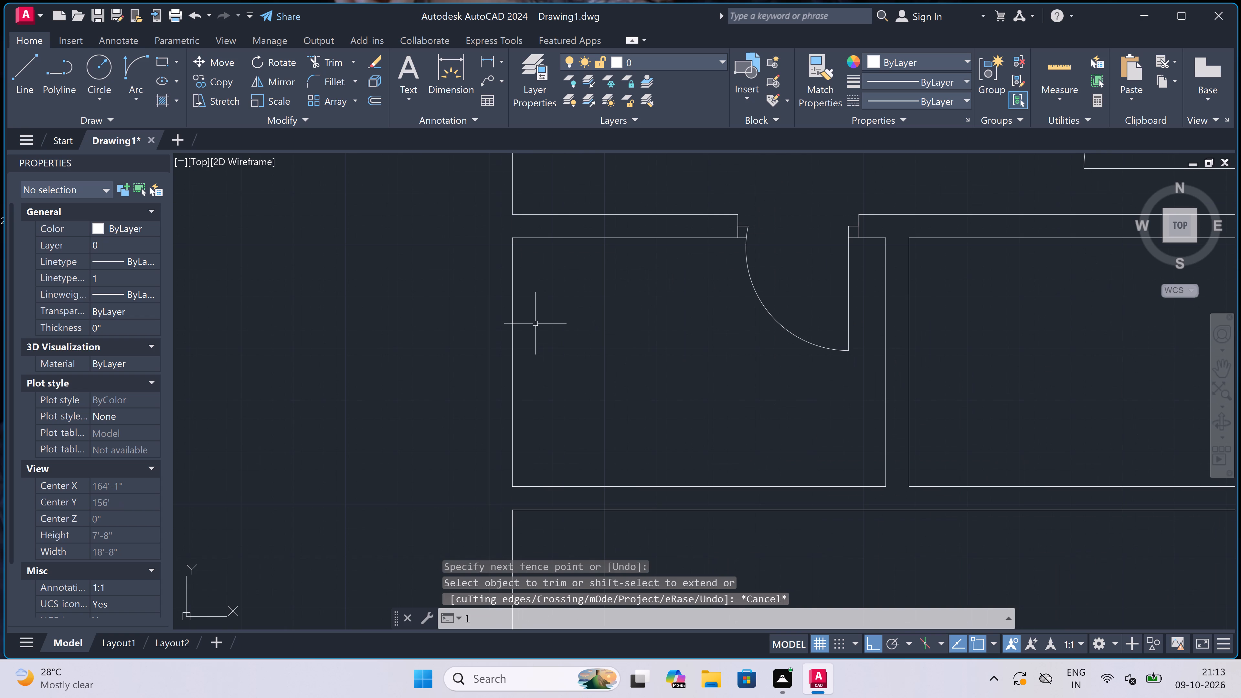
key("space")
left_click(508, 290)
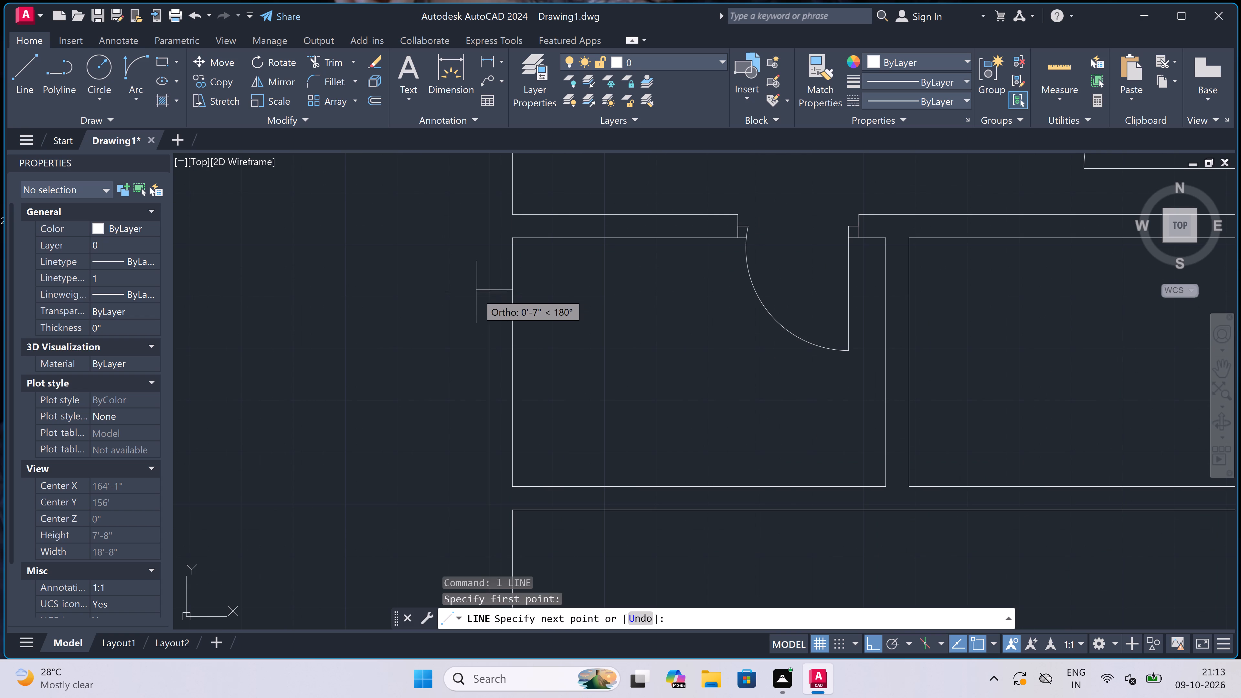
left_click(486, 291)
left_click(504, 291)
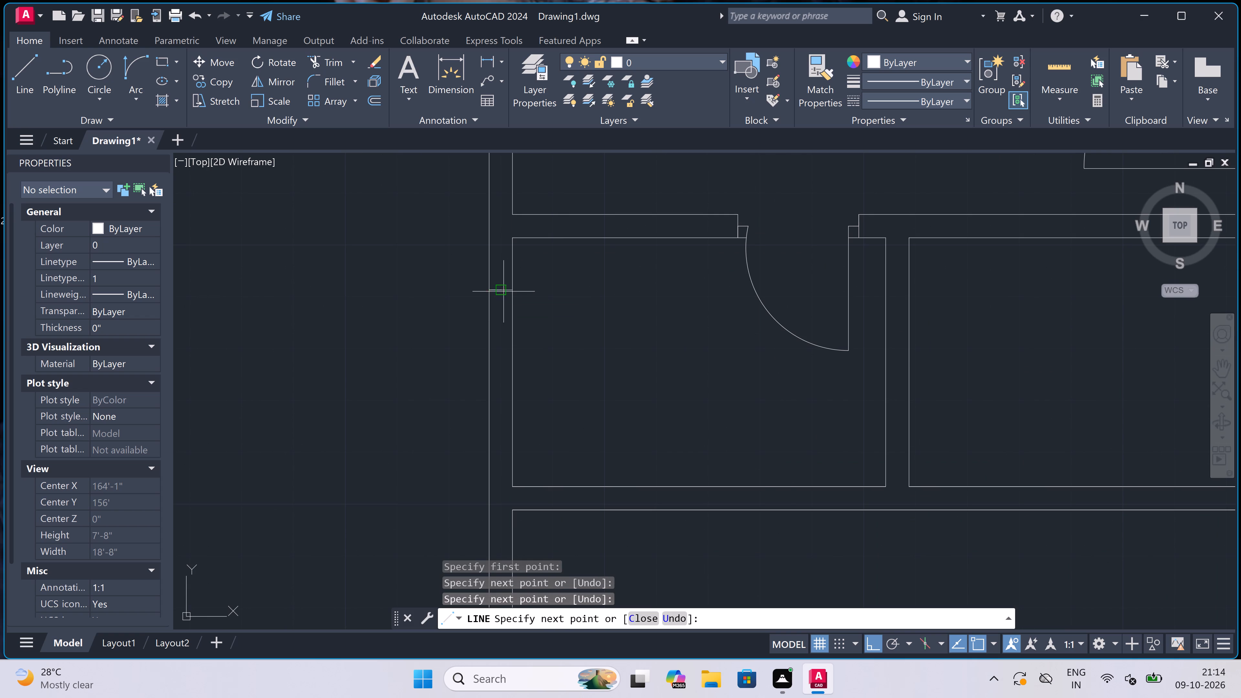
key("2")
type("'")
key("space")
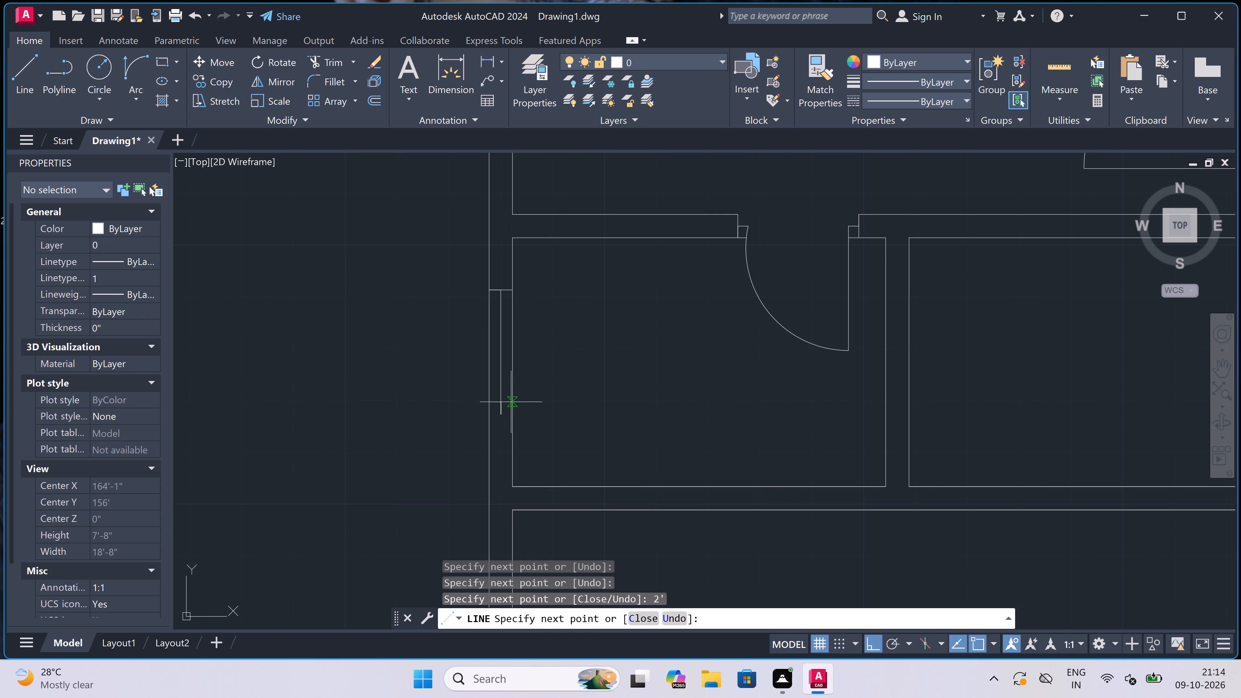
left_click(511, 409)
left_click(487, 412)
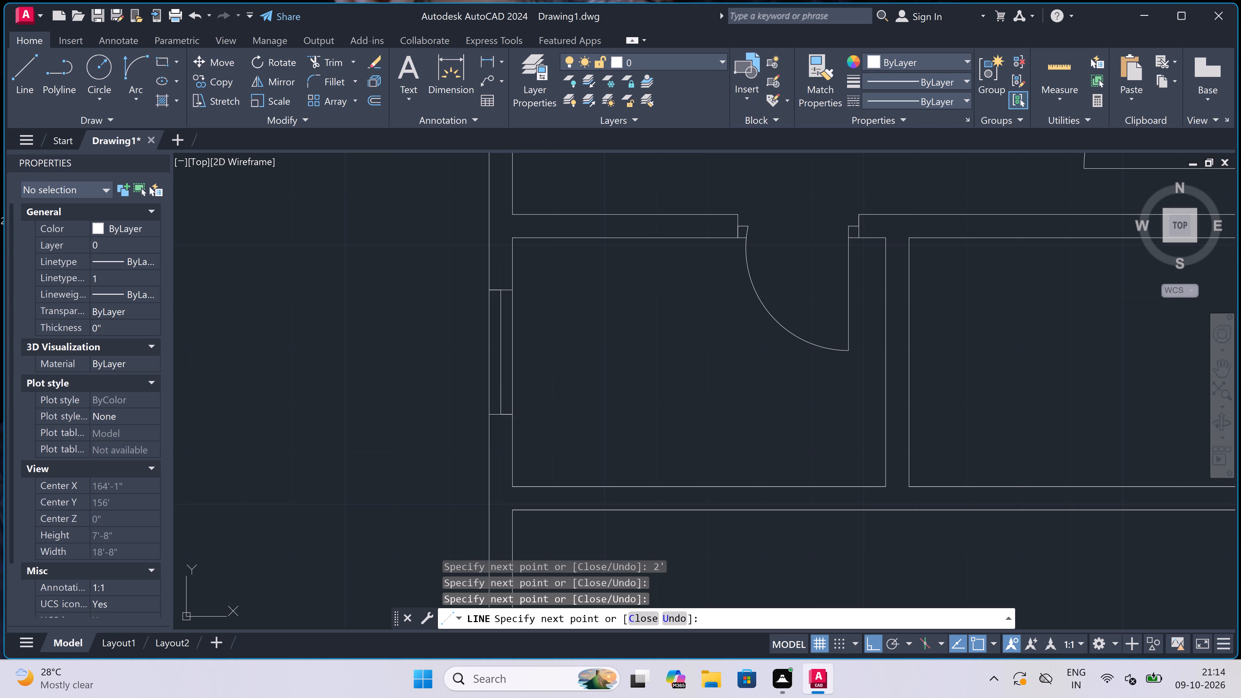
key("Escape")
Draw a 4.5" thick north-south partition 6' from the outer east wall, between the east room's south wall and the southeast room's north wall.
scroll(482, 365, "down", 4)
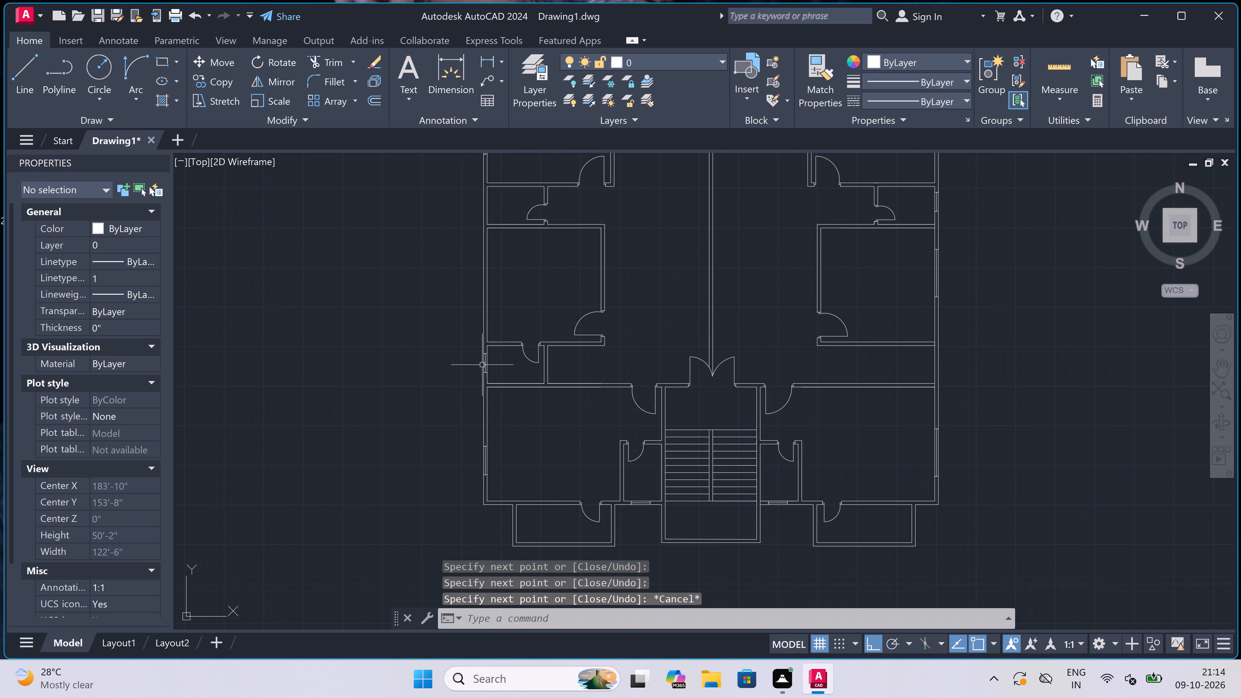
scroll(482, 365, "down", 1)
scroll(757, 353, "up", 2)
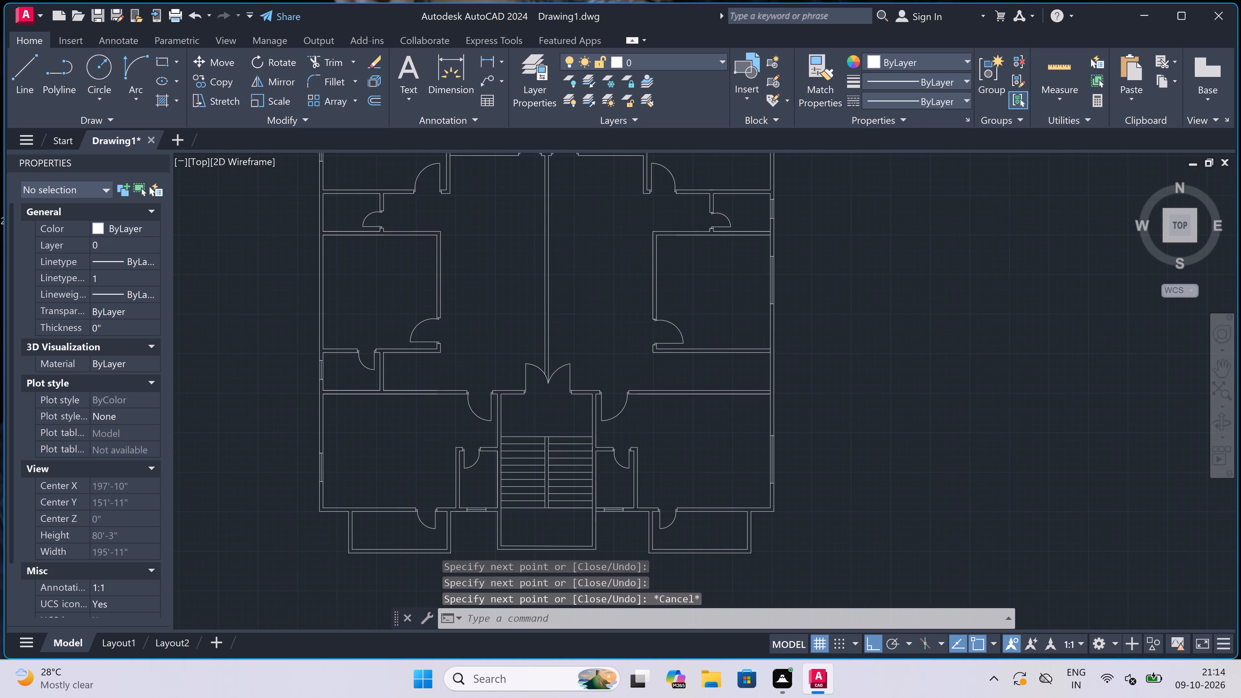
key("space")
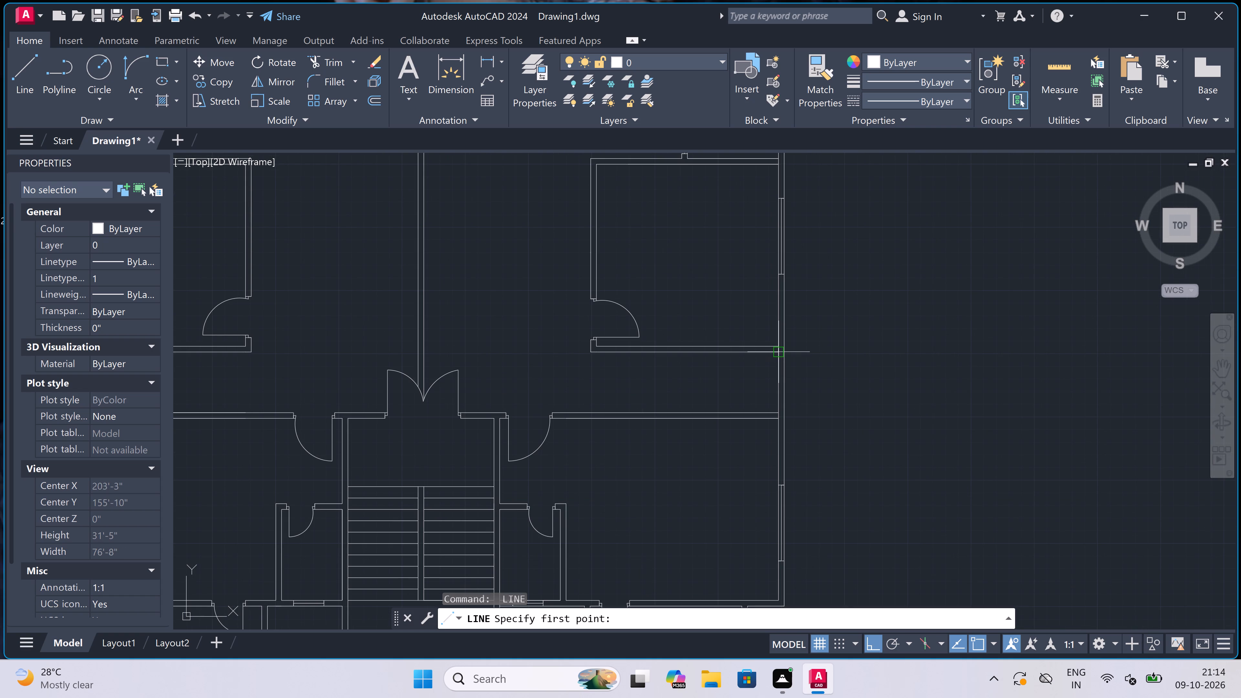
left_click(780, 352)
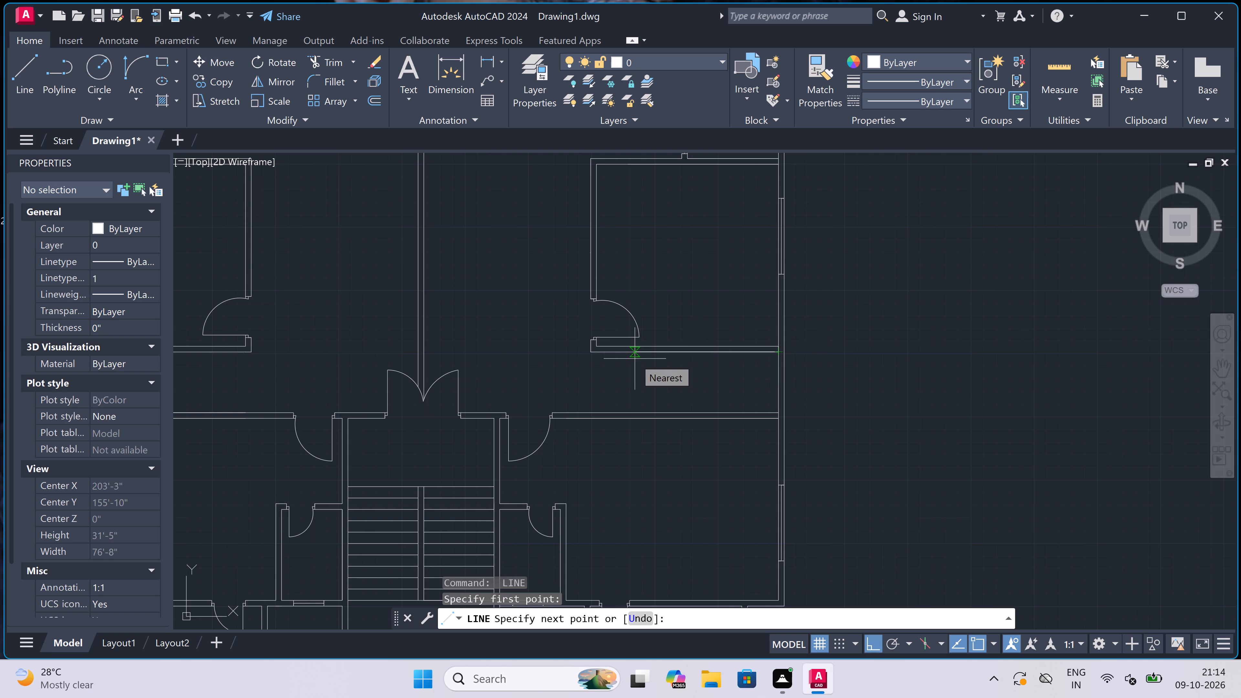
scroll(635, 359, "down", 2)
scroll(635, 359, "up", 3)
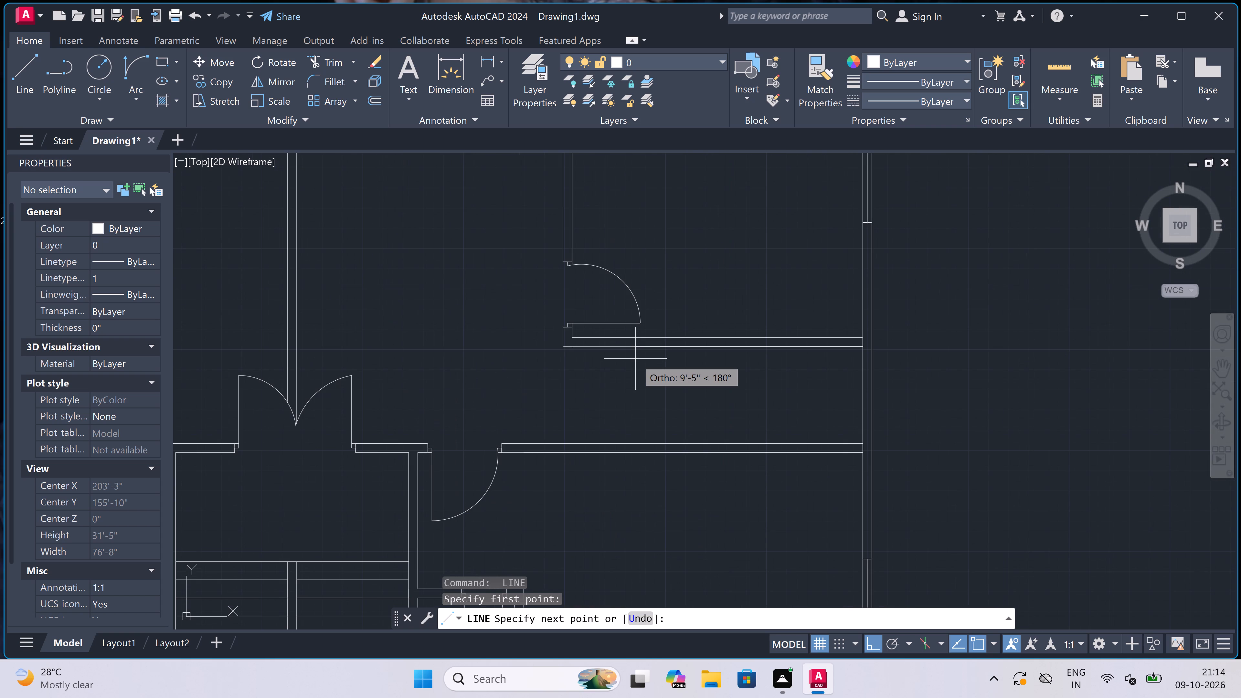
key("6")
type("'")
key("space")
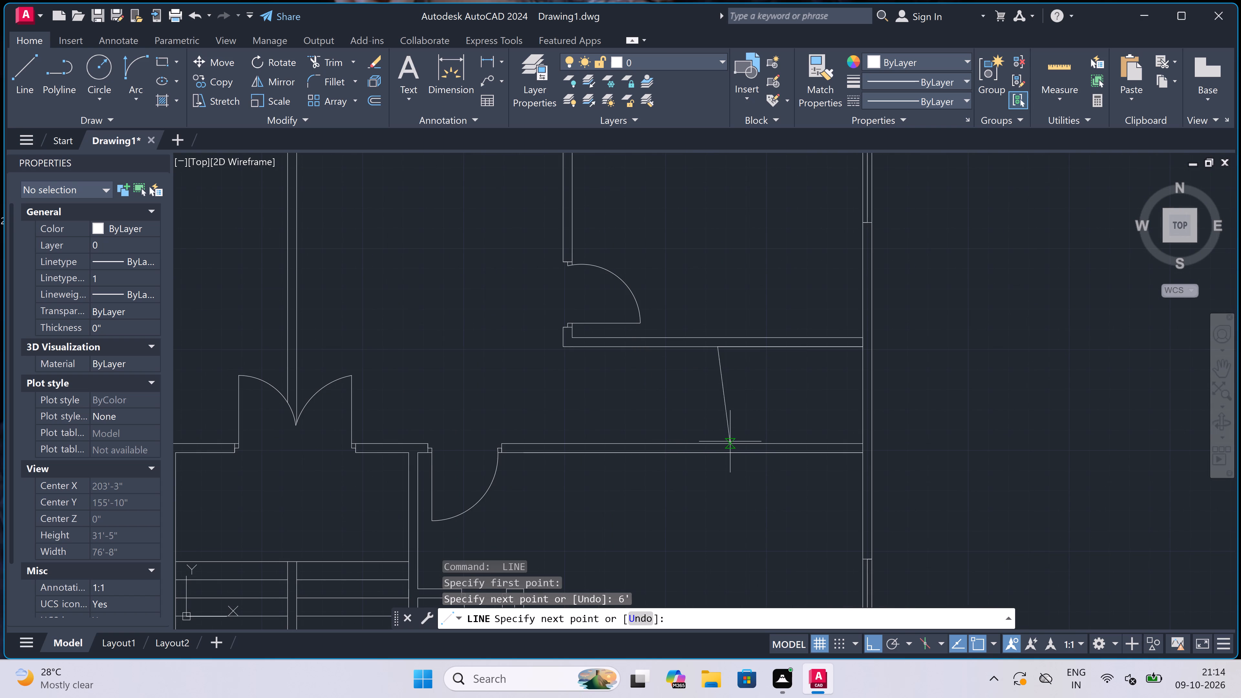
left_click(715, 441)
type("4.")
type("5'")
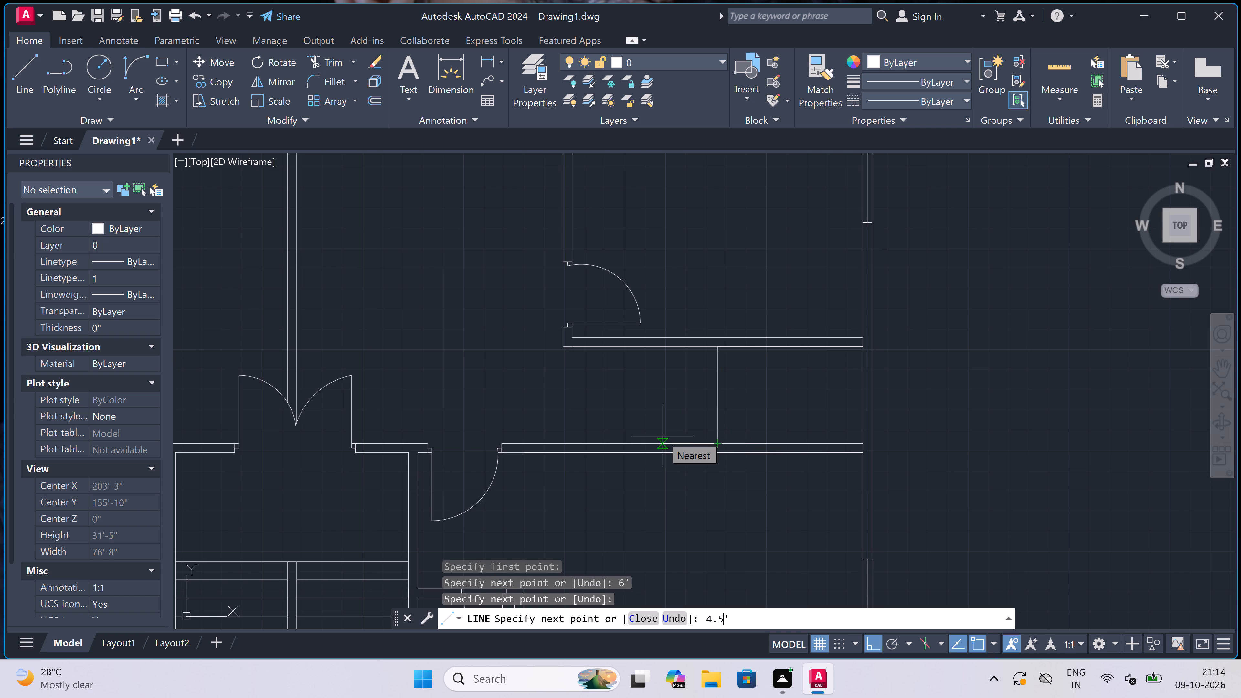
key("BackSpace")
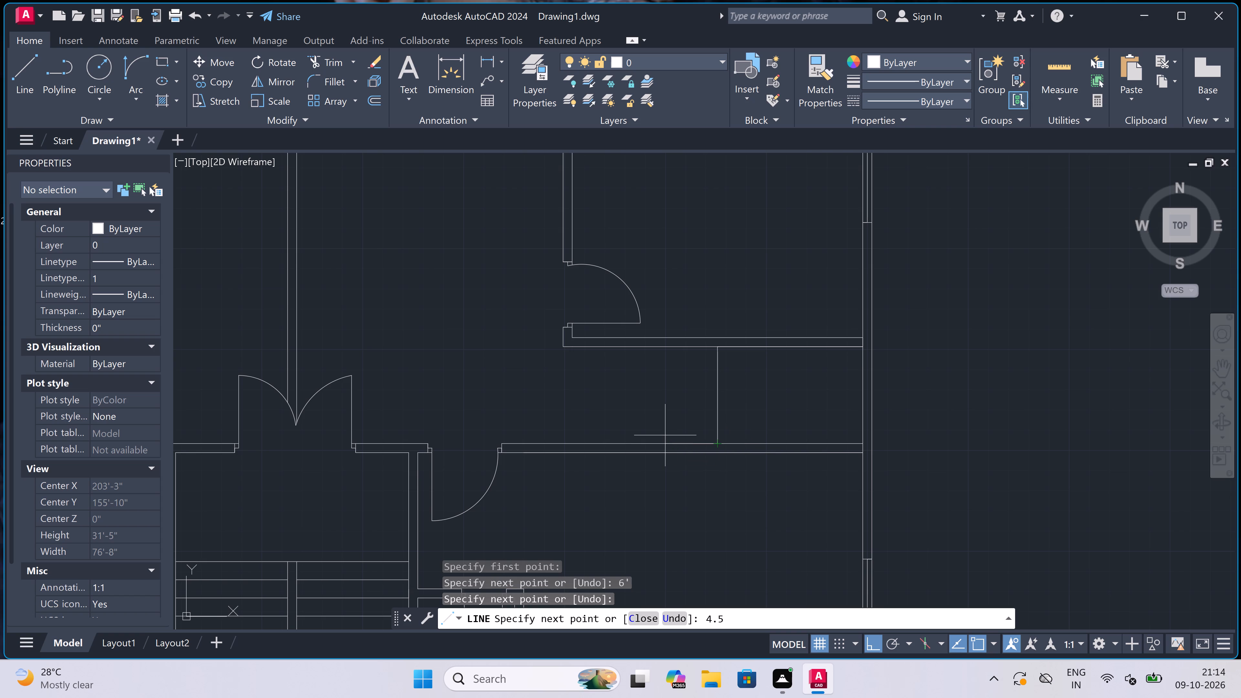
key("shift+quotedbl")
key("space")
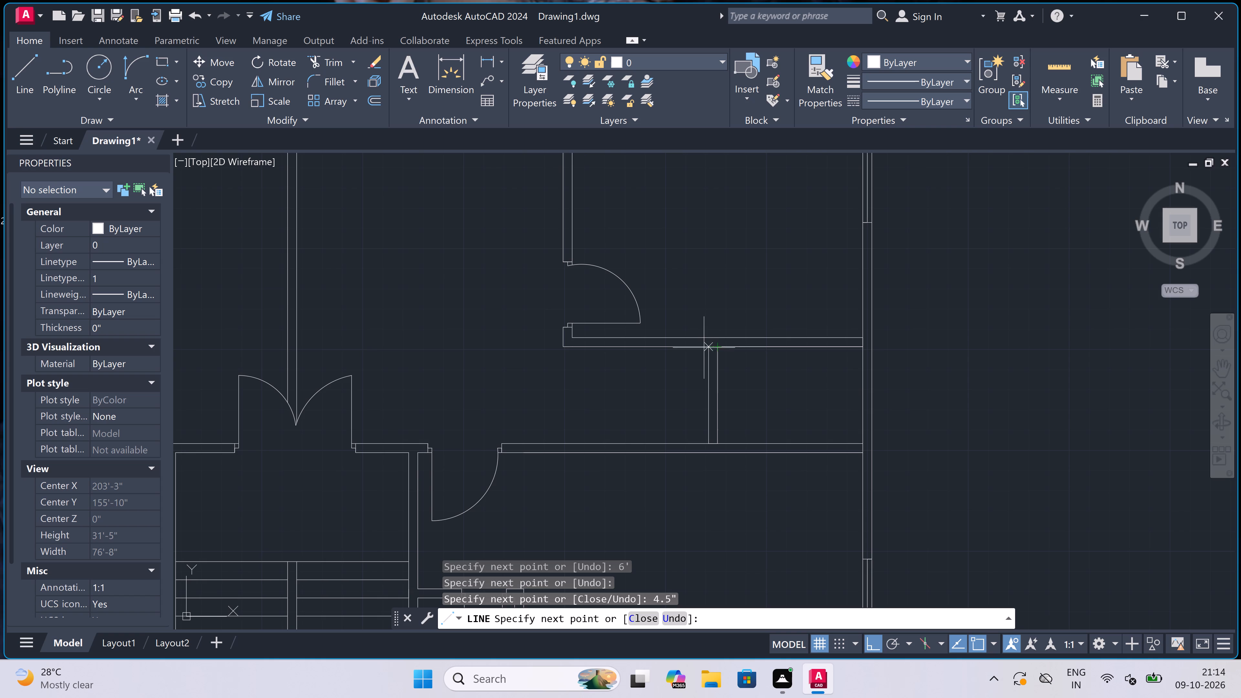
scroll(718, 338, "up", 2)
left_click(695, 365)
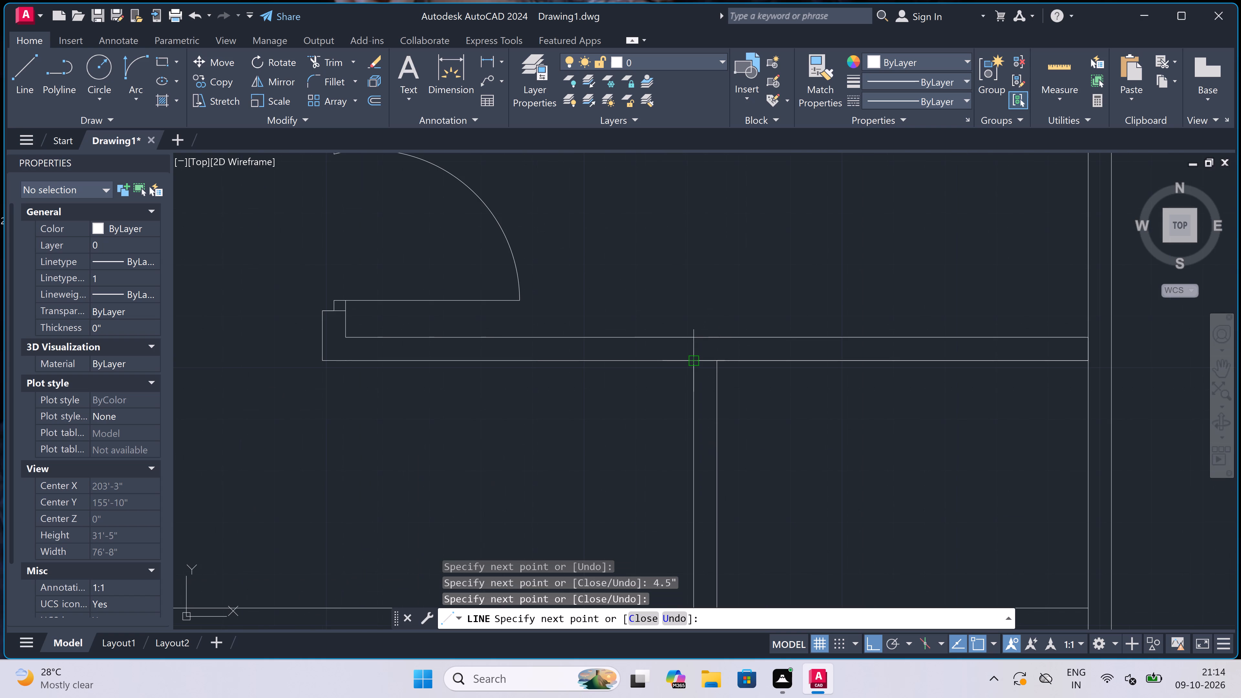
key("Escape")
Draw a door jamb across the new small east room's north wall near the partition, with a 2" stop and a 2' door leaf running south.
scroll(648, 333, "down", 3)
scroll(667, 355, "down", 1)
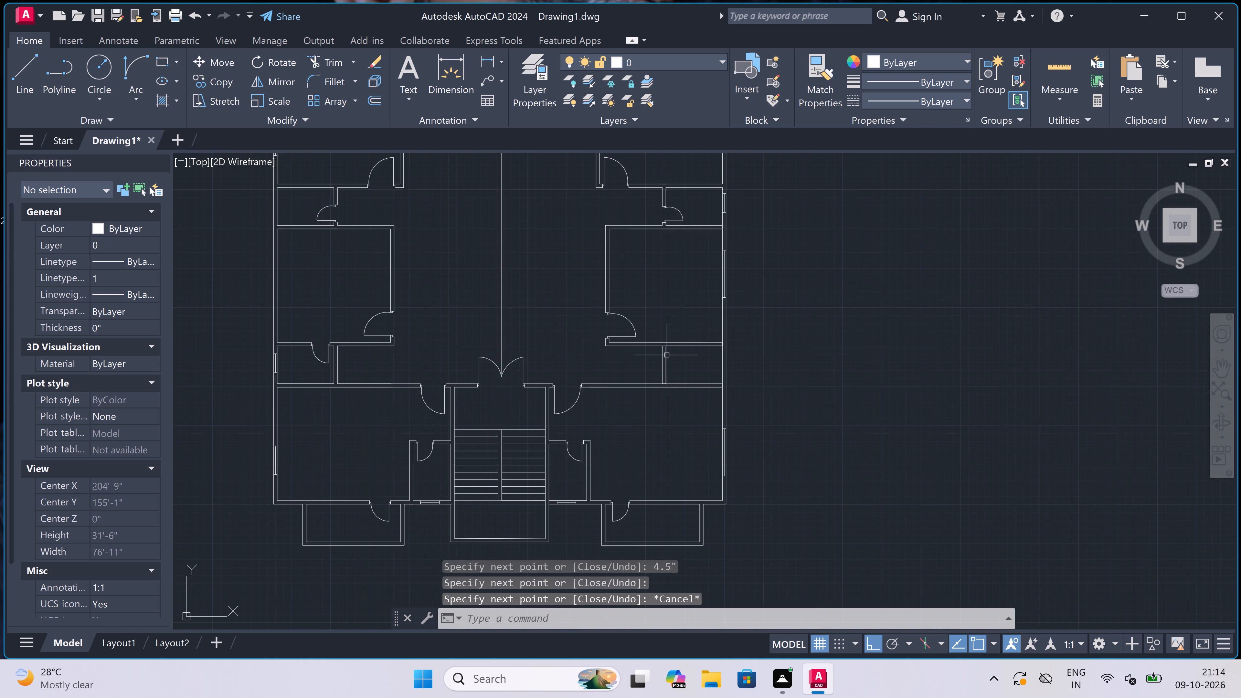
key("space")
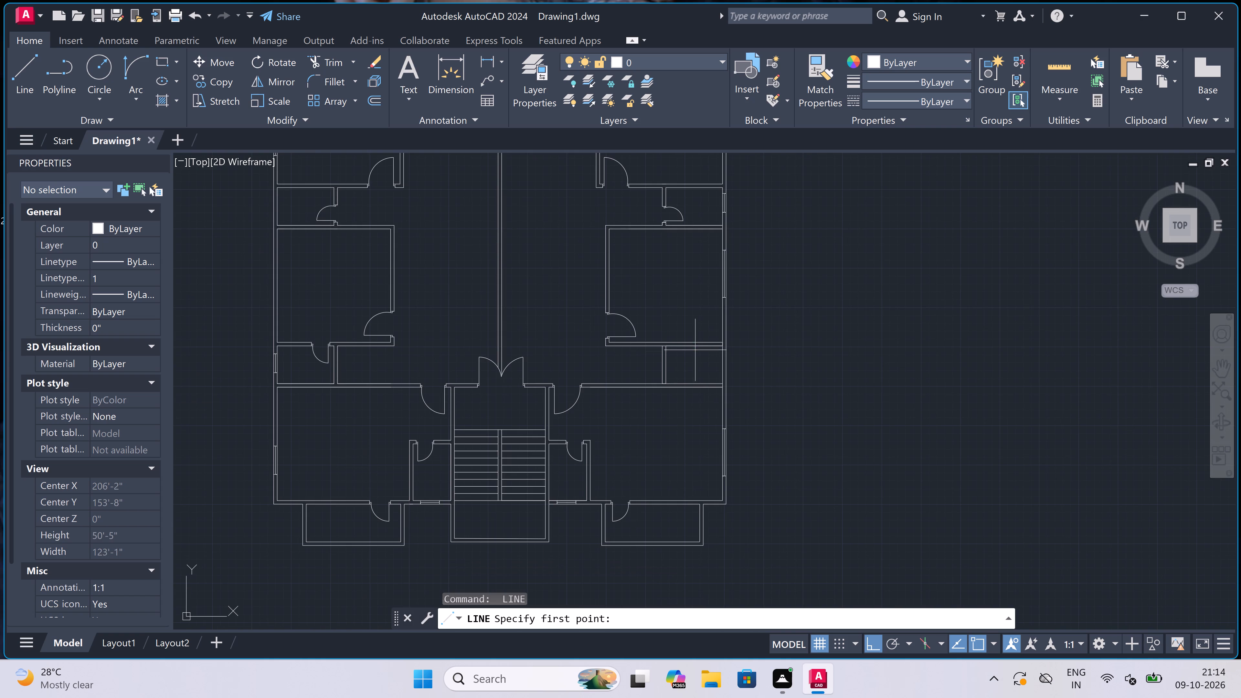
scroll(710, 343, "up", 3)
scroll(733, 338, "down", 3)
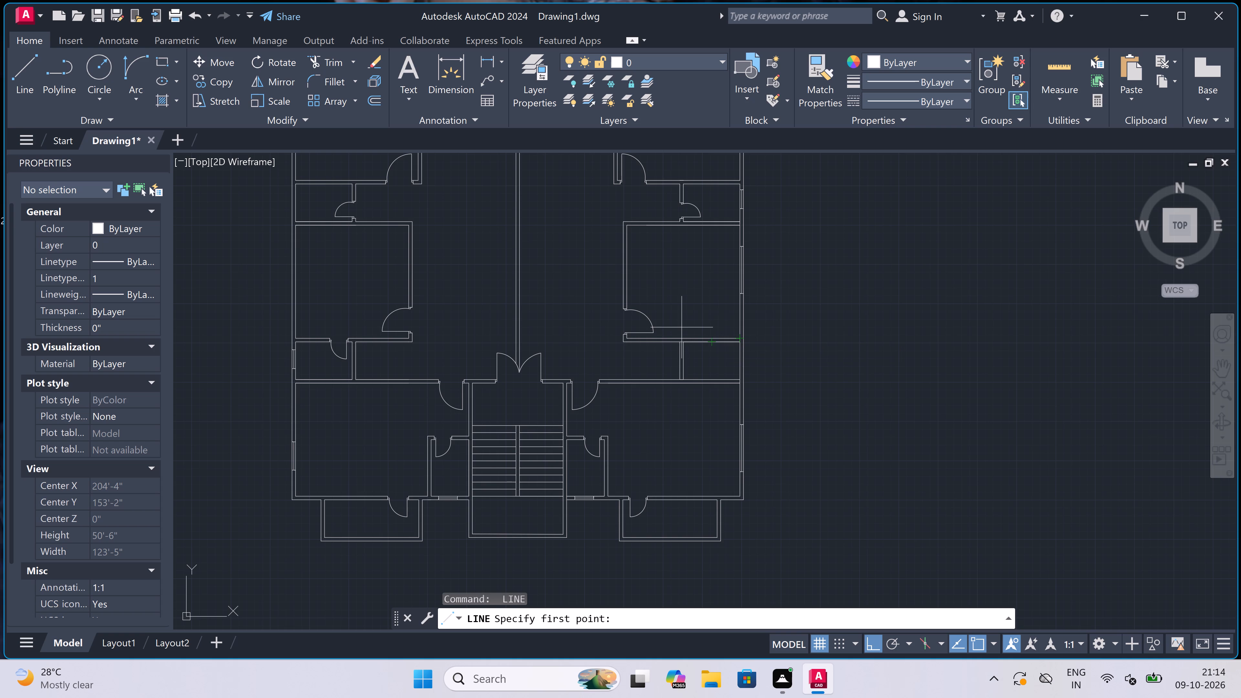
scroll(678, 324, "down", 2)
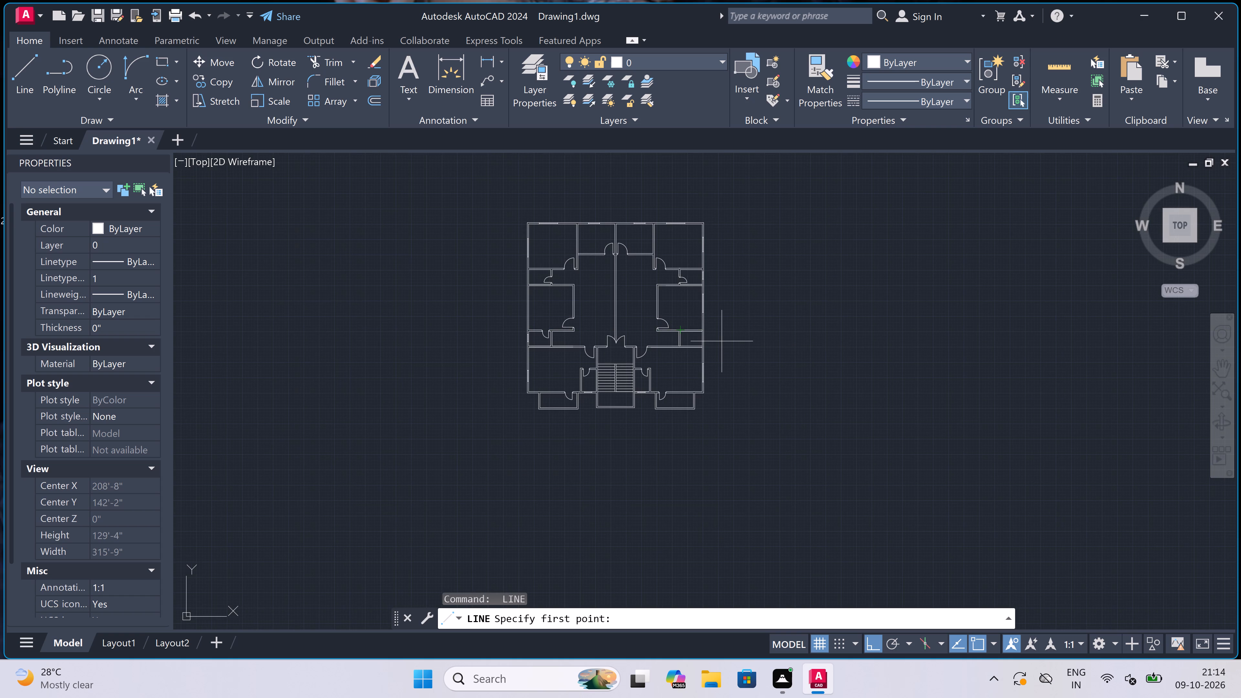
scroll(698, 339, "up", 2)
scroll(657, 316, "up", 4)
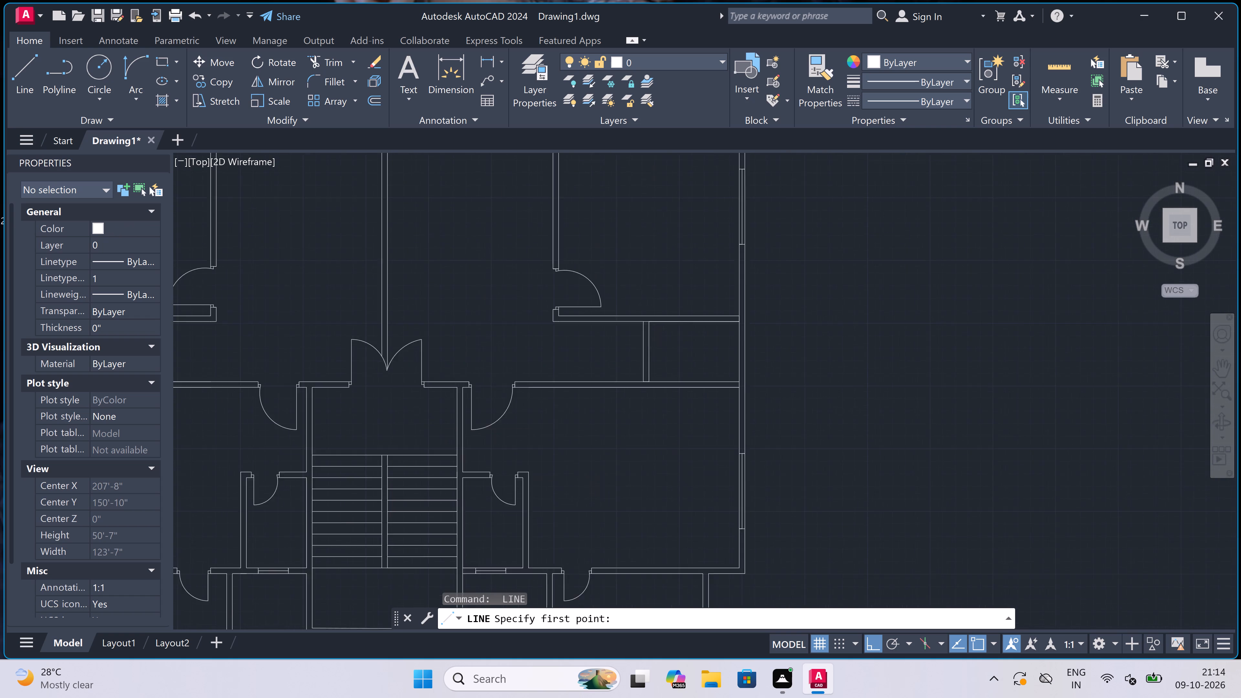
left_click(651, 324)
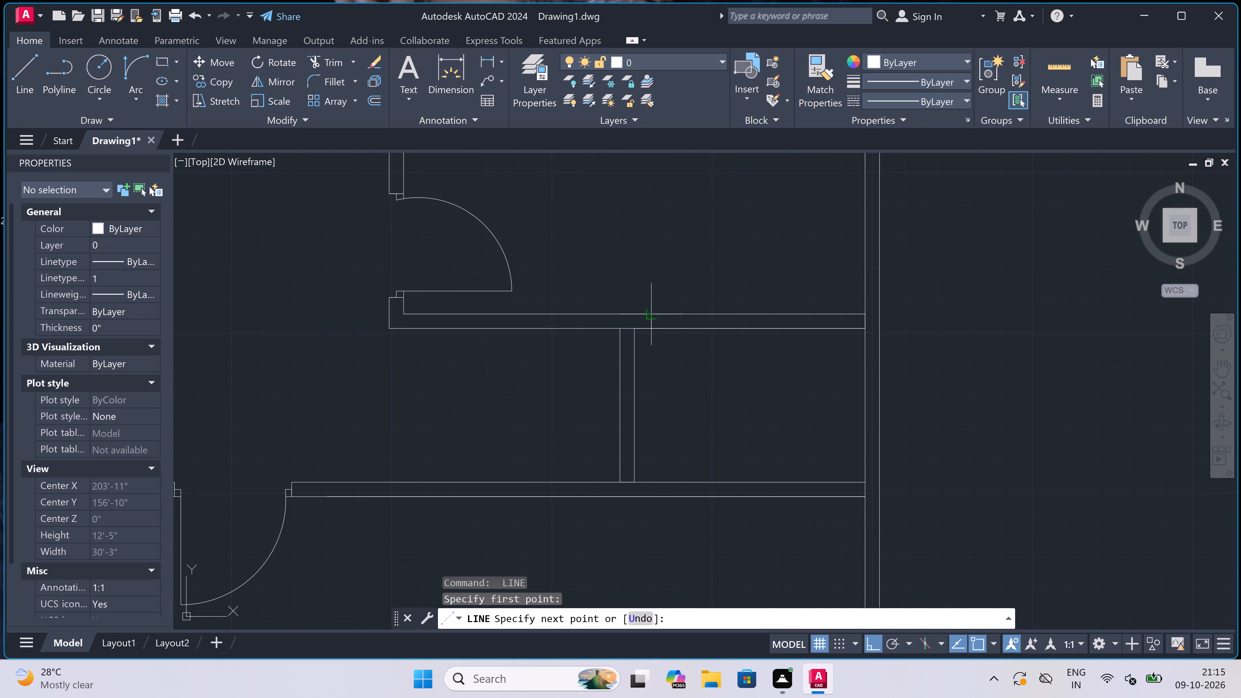
left_click(653, 319)
scroll(653, 318, "up", 1)
left_click(653, 318)
scroll(693, 318, "up", 1)
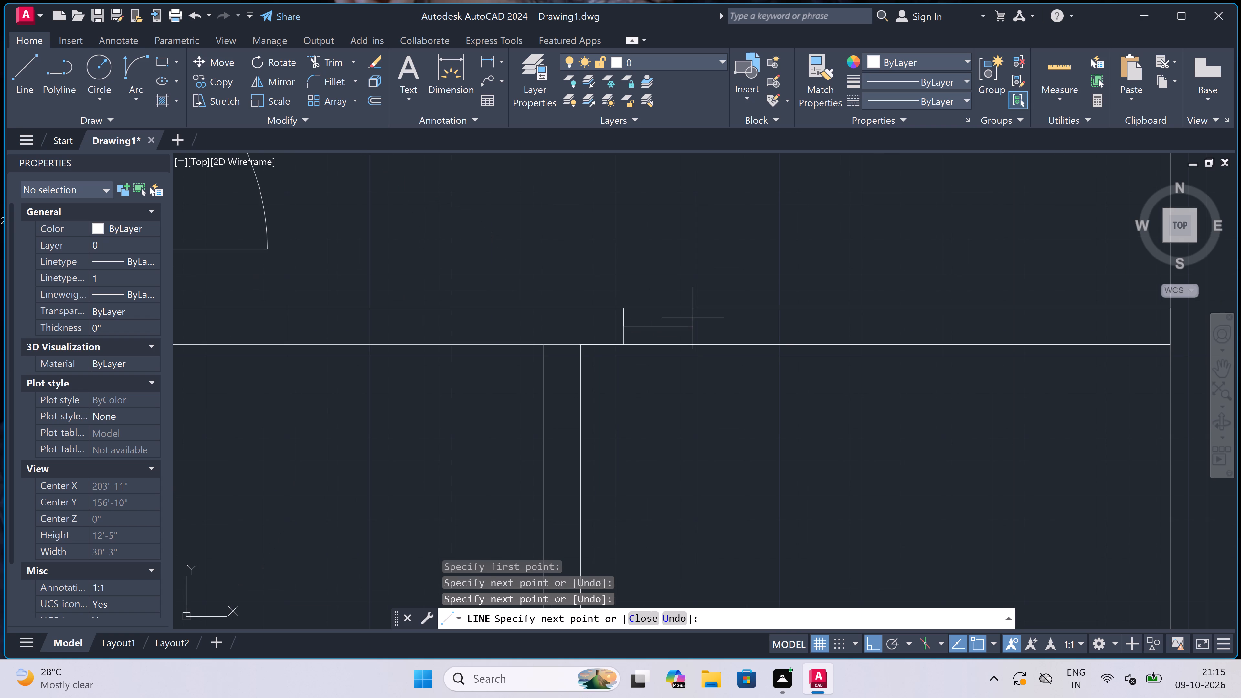
type("2\"")
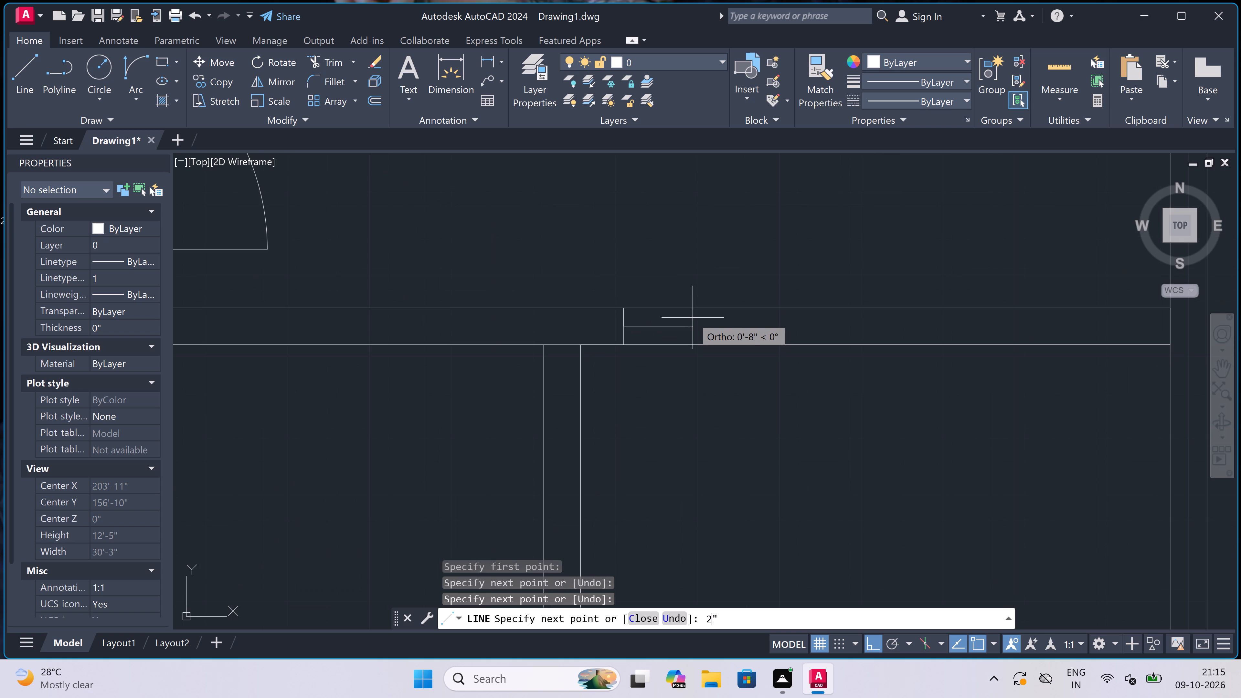
key("space")
type("2'")
key("space")
key("Escape")
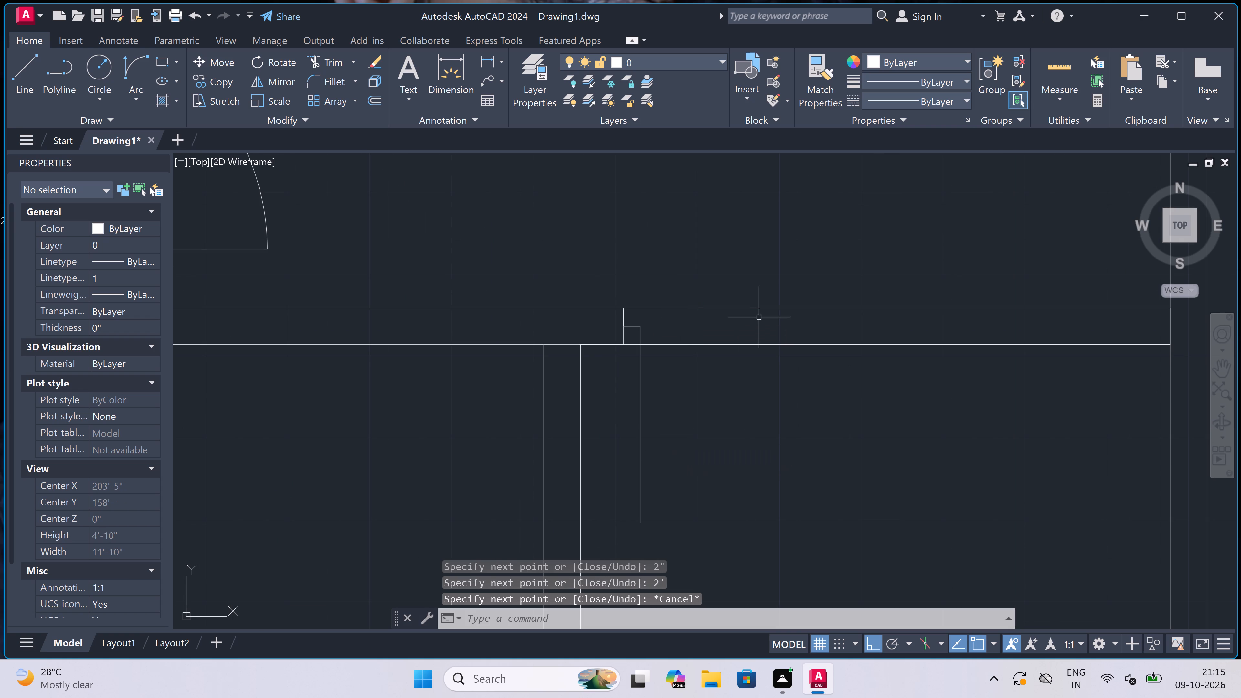
Draw the opposite door jamb across the same wall, east of the leaf, with a 2" stop facing the opening.
key("space")
left_click(811, 312)
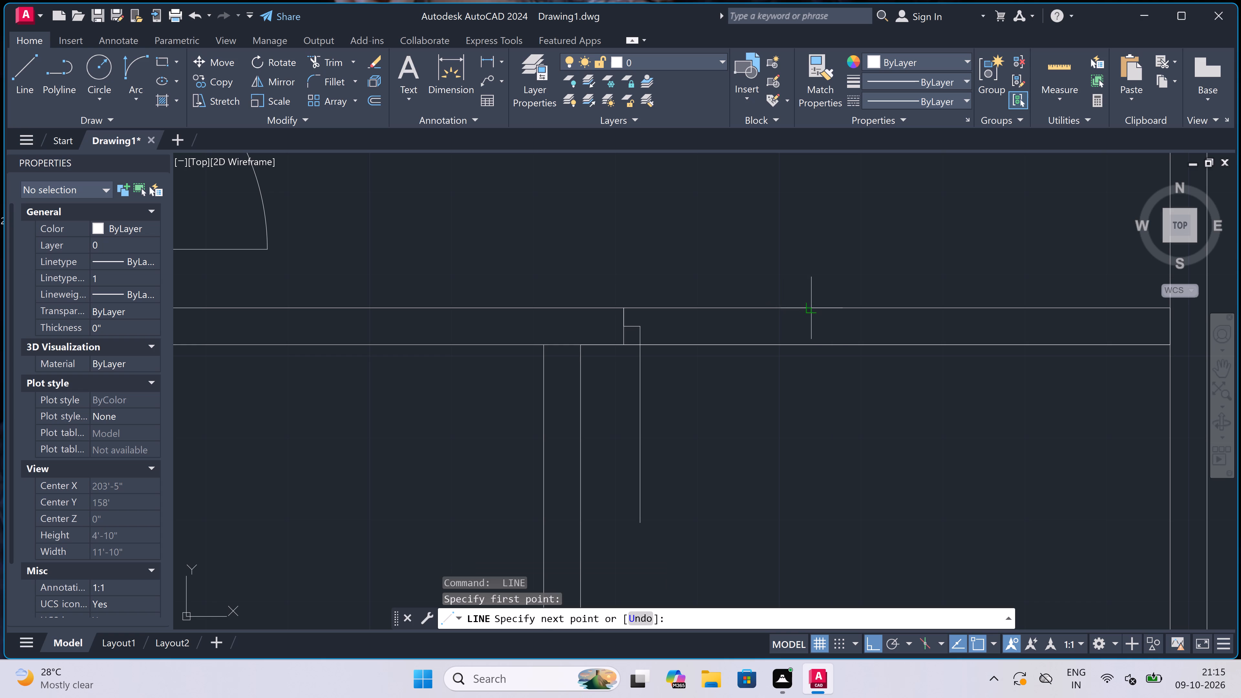
left_click(811, 343)
left_click(816, 327)
type("2\"")
key("space")
key("Escape")
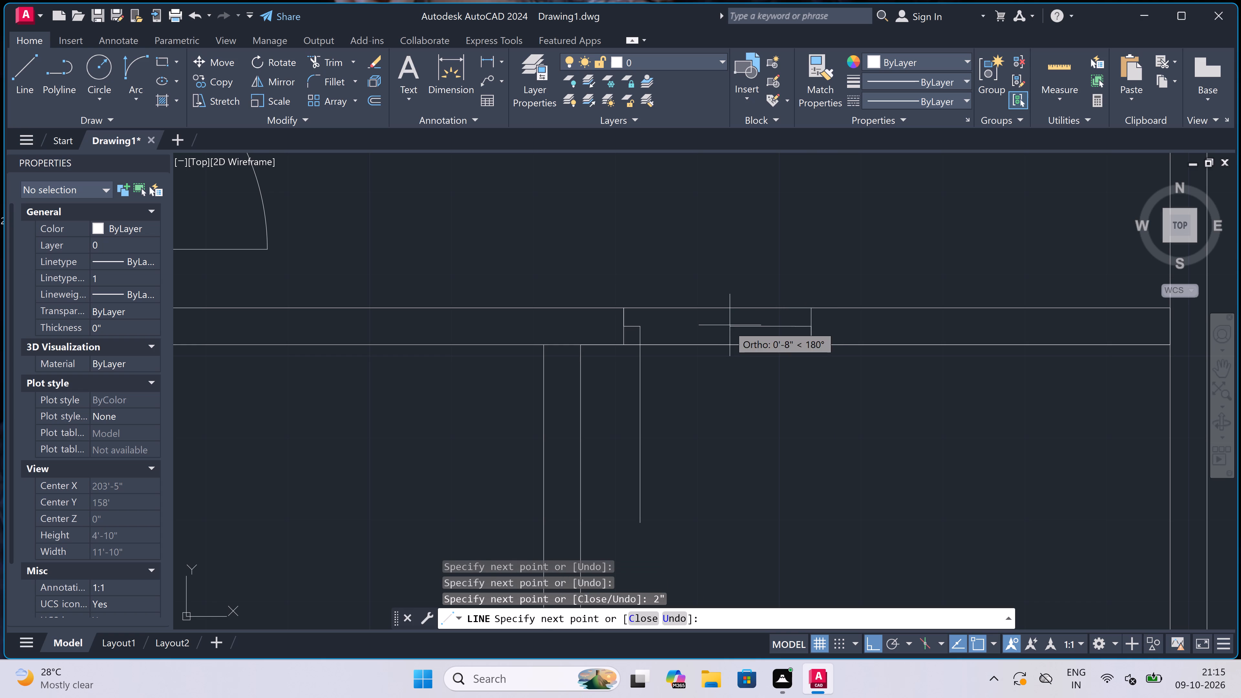
Draw the door's swing arc from the south end of the leaf to the end of the eastern jamb's stop.
left_click(135, 69)
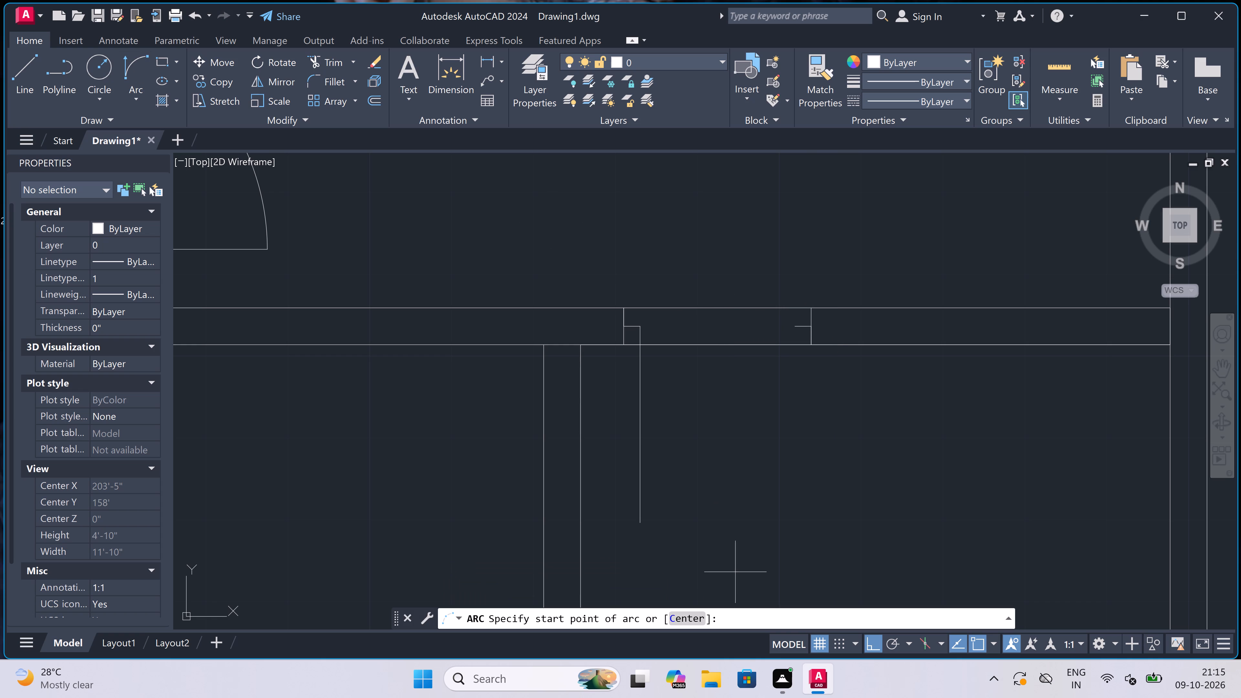
left_click(645, 523)
left_click(795, 322)
left_click(807, 388)
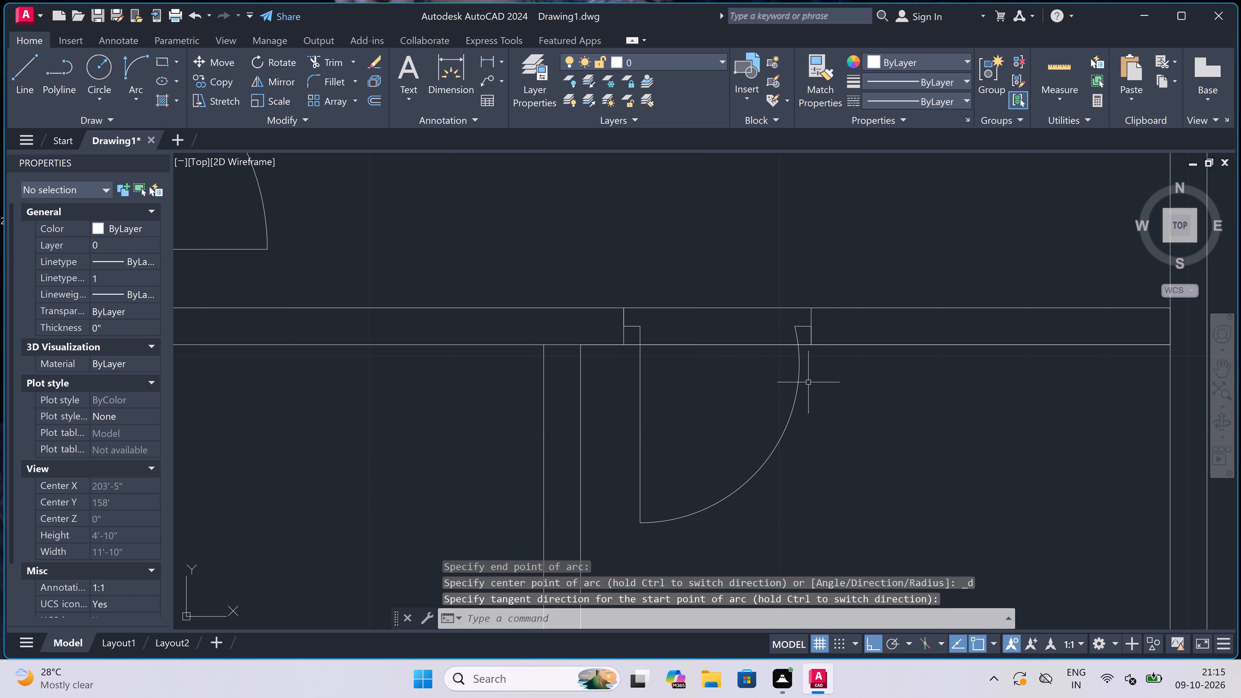
Trim both wall lines inside the new door opening and the wall line between the partition's two faces at their junction.
key("t")
key("r")
key("space")
left_click(717, 249)
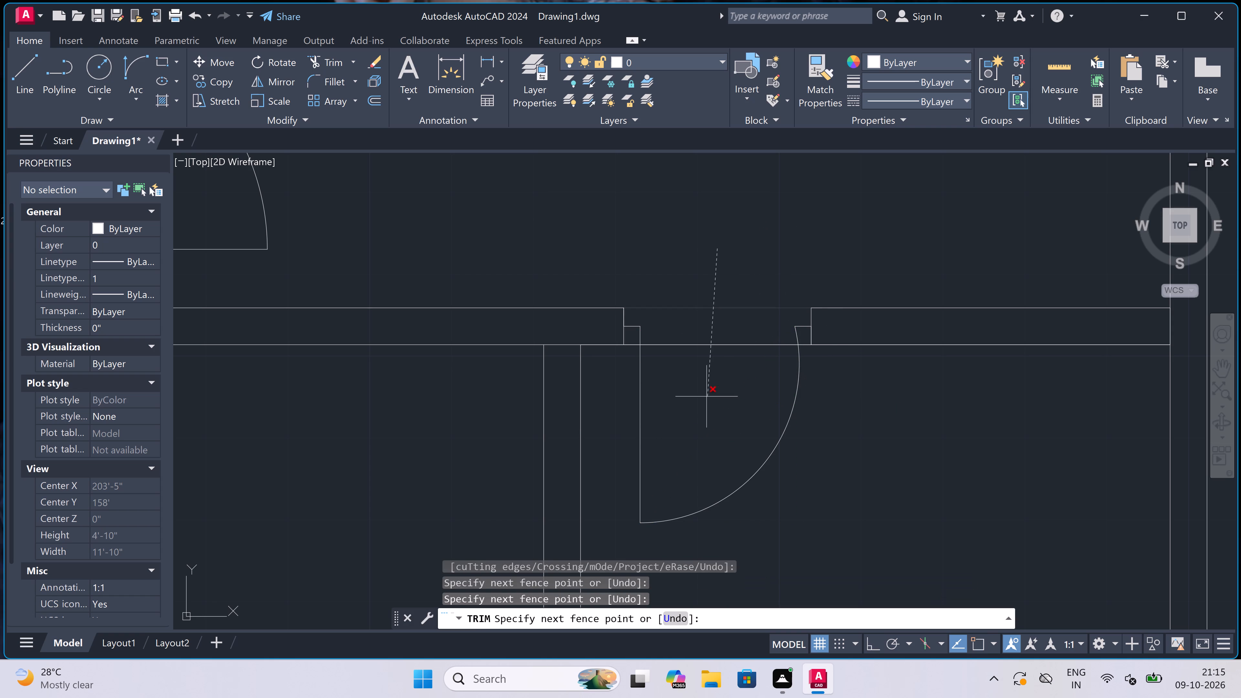
double_click(706, 398)
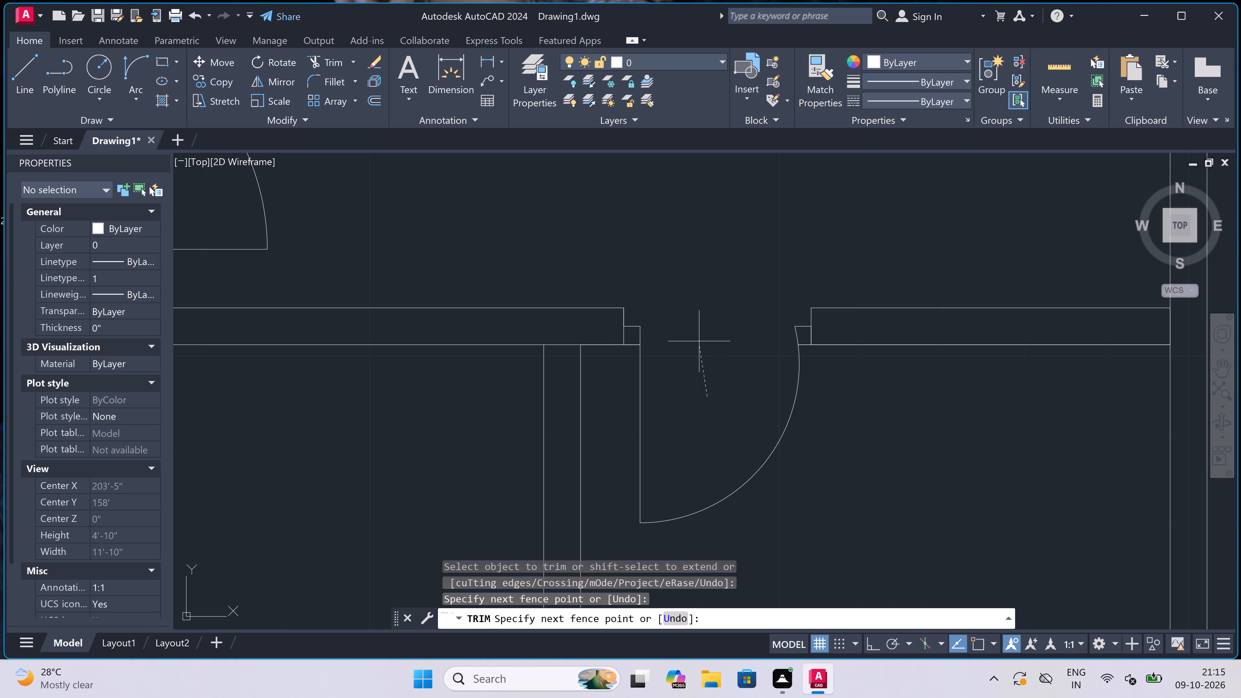
left_click(698, 336)
left_click(567, 357)
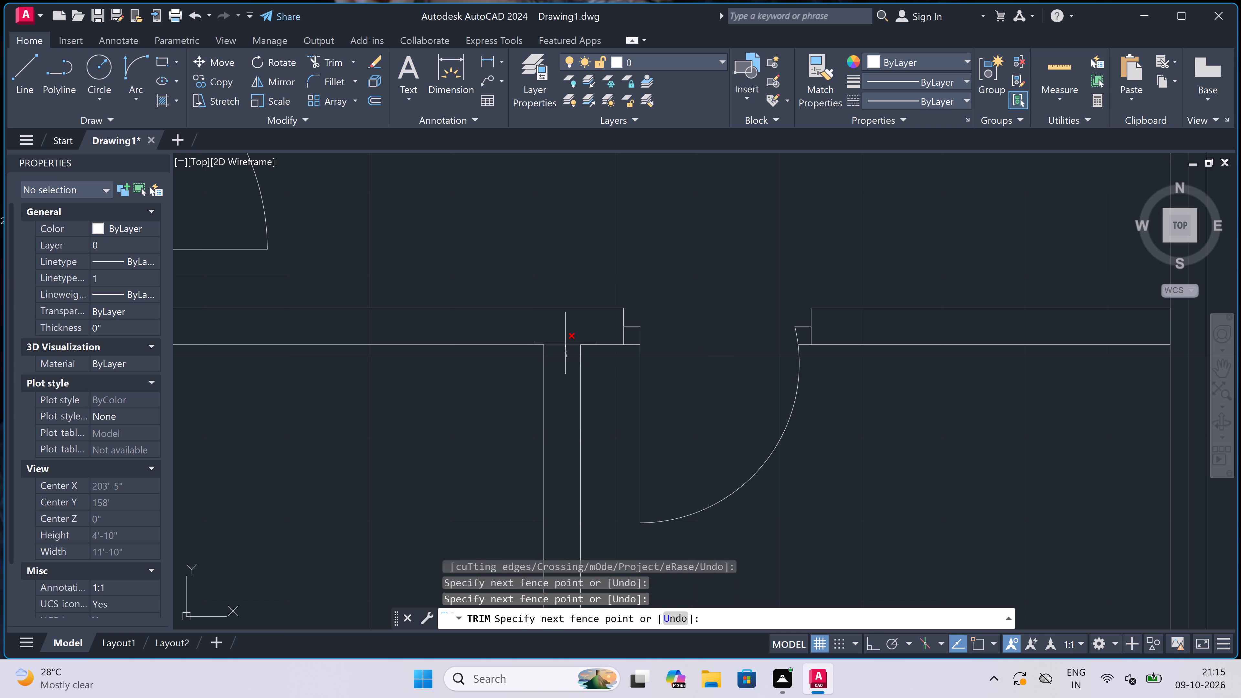
left_click(565, 342)
scroll(568, 333, "down", 3)
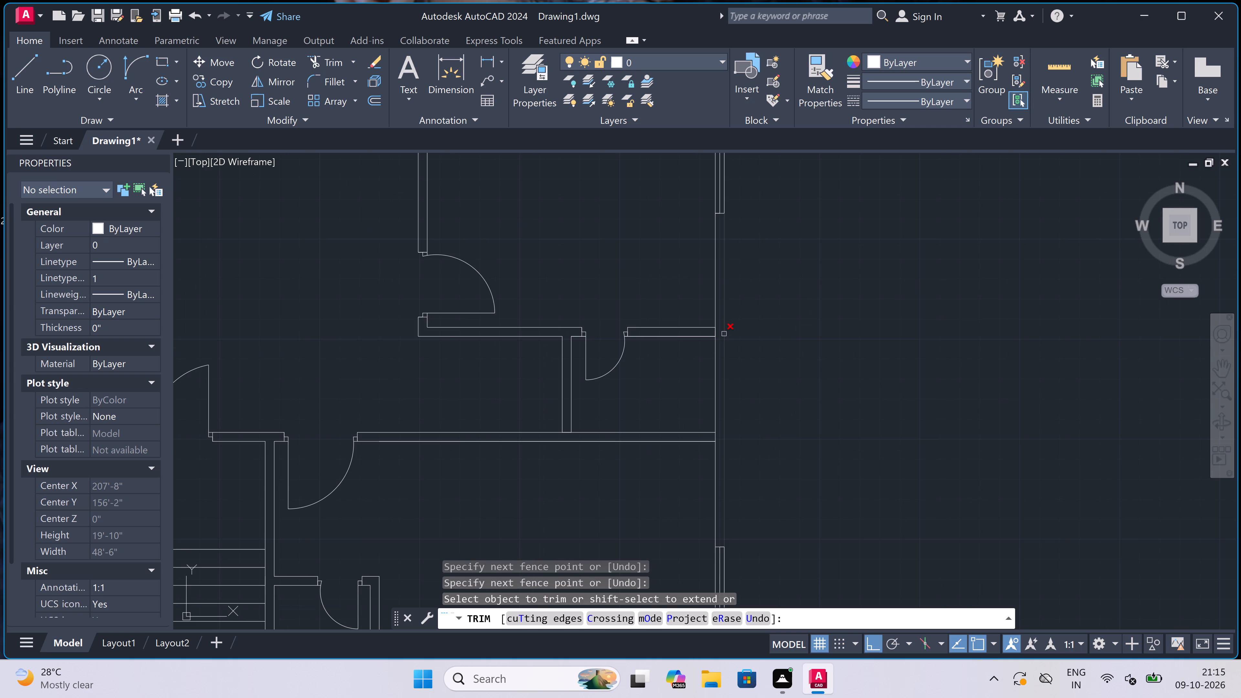
Trim the east outer wall's inner face line where the small east room's north and south walls meet it.
scroll(723, 331, "up", 3)
left_click(715, 326)
left_click(671, 328)
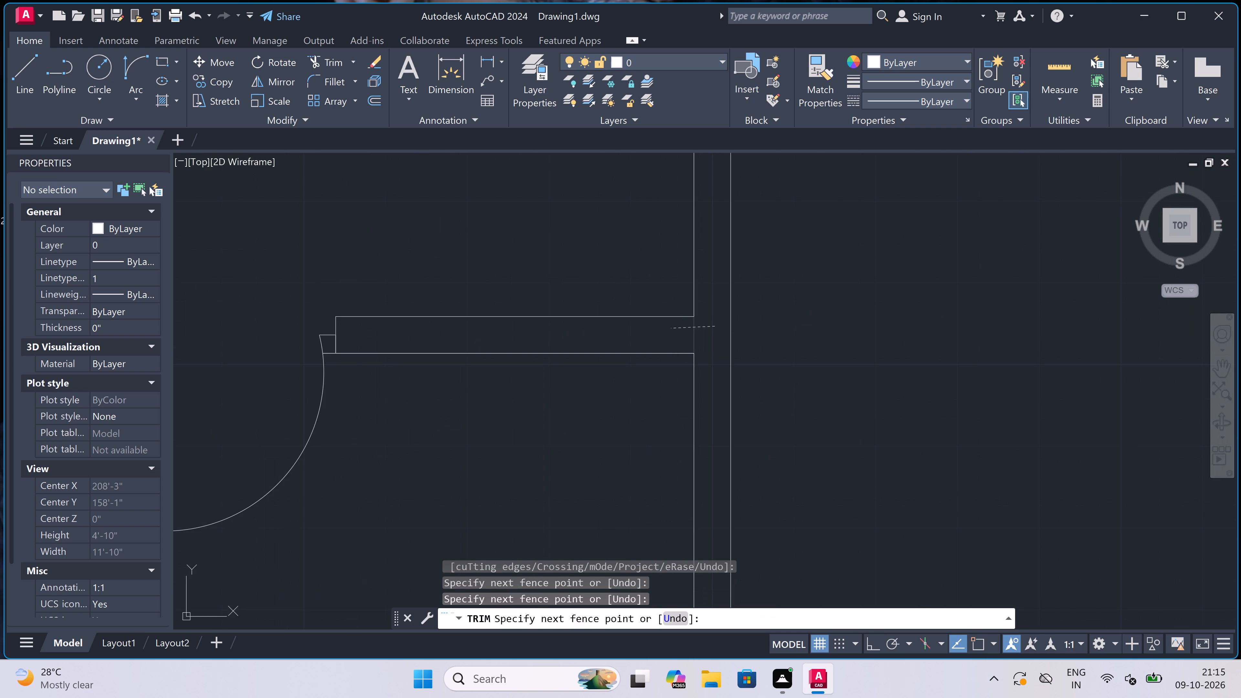
scroll(682, 294, "down", 4)
scroll(672, 349, "up", 2)
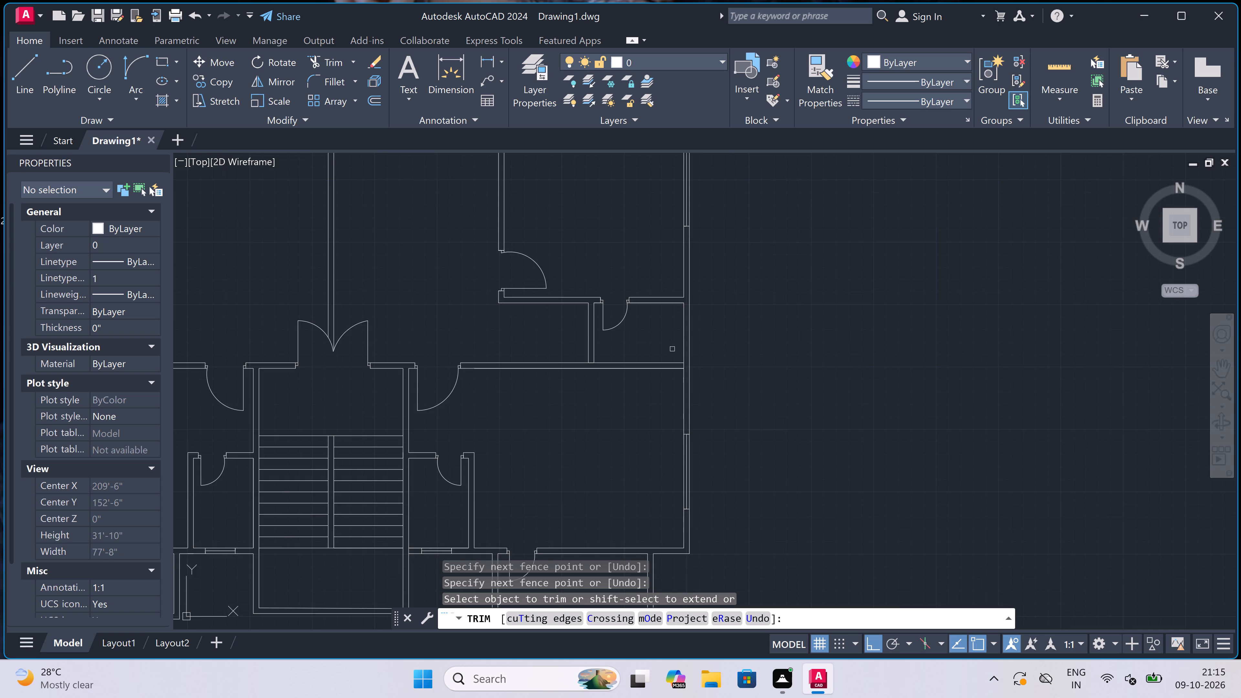
scroll(672, 349, "up", 2)
scroll(695, 379, "down", 3)
scroll(707, 400, "up", 4)
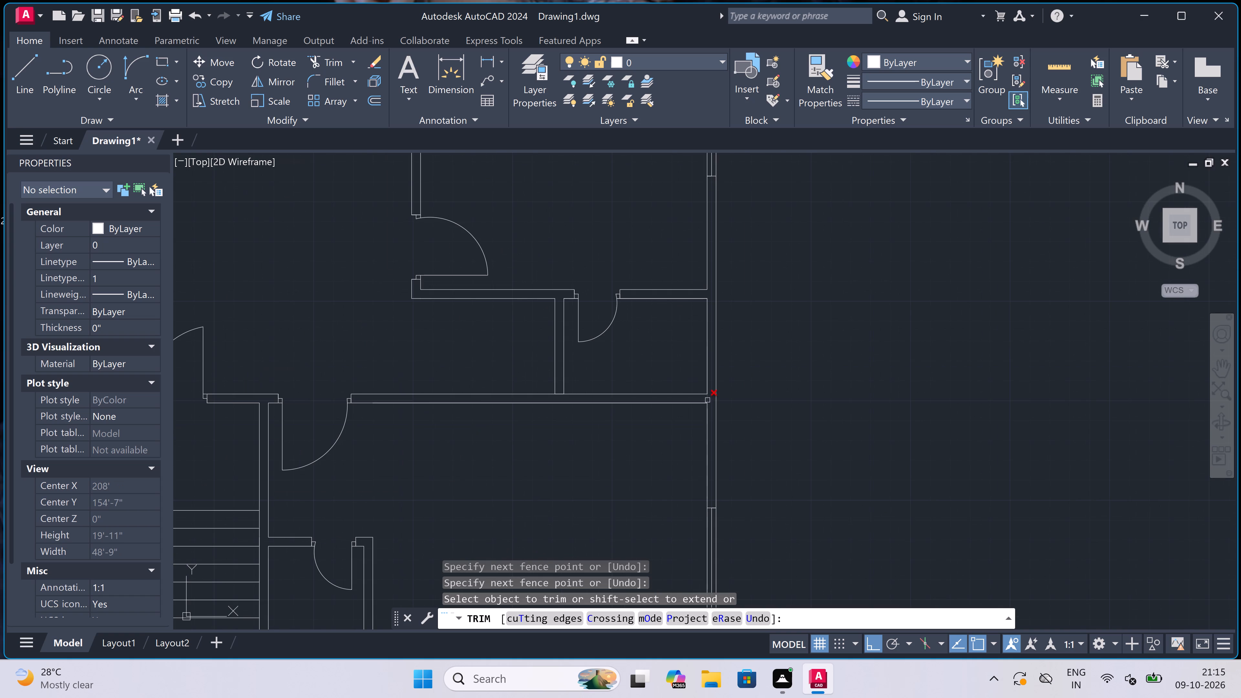
left_click(708, 397)
left_click(686, 390)
Trim the long wall's north face line between the partition's two faces at the small east room's southwest junction.
scroll(686, 389, "down", 5)
scroll(597, 379, "up", 4)
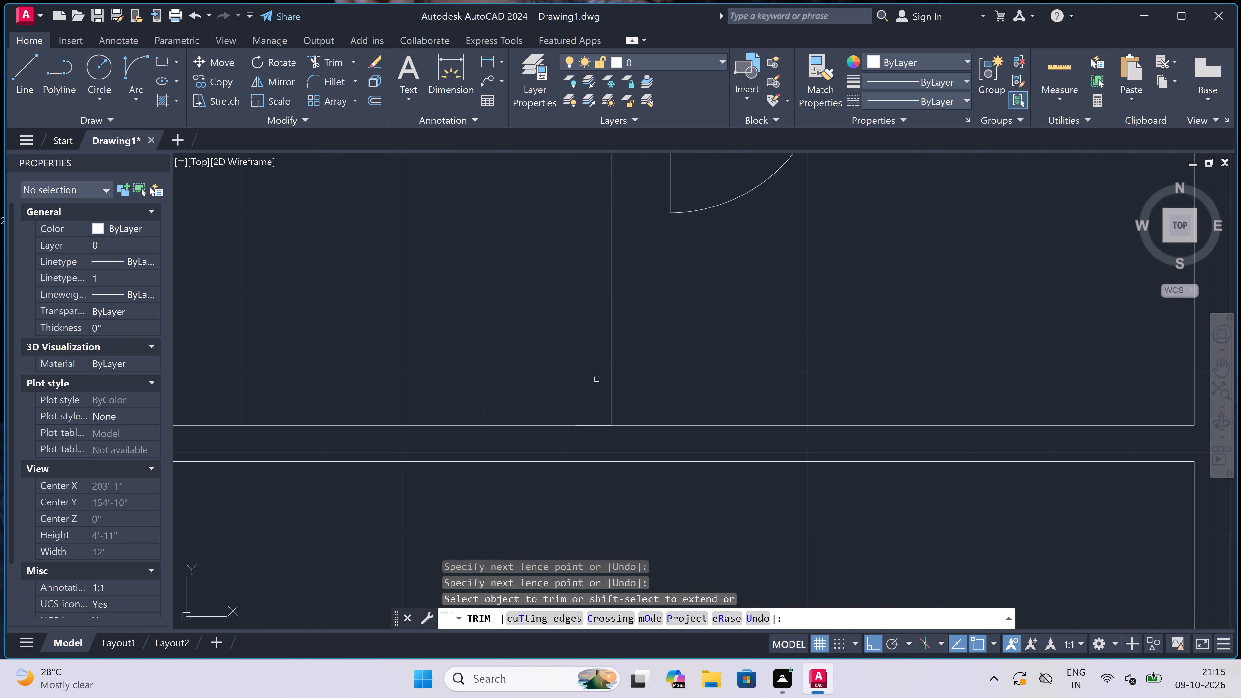
left_click(597, 379)
left_click(592, 429)
scroll(595, 425, "down", 5)
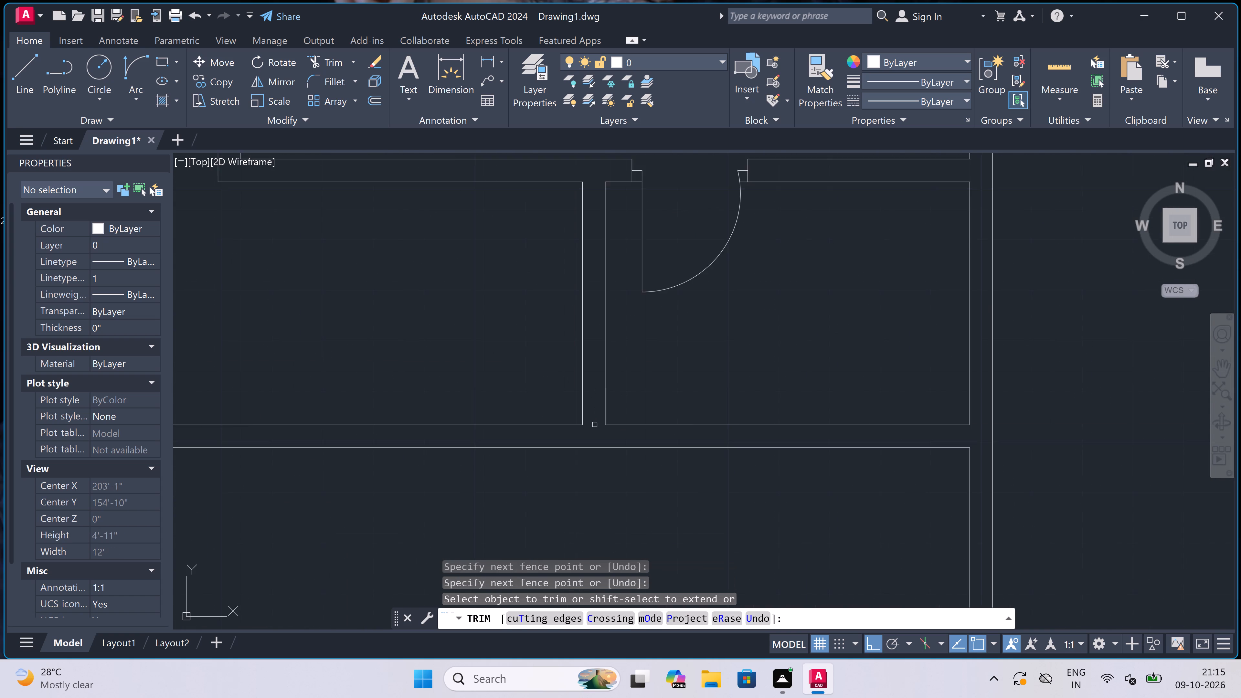
scroll(596, 422, "down", 1)
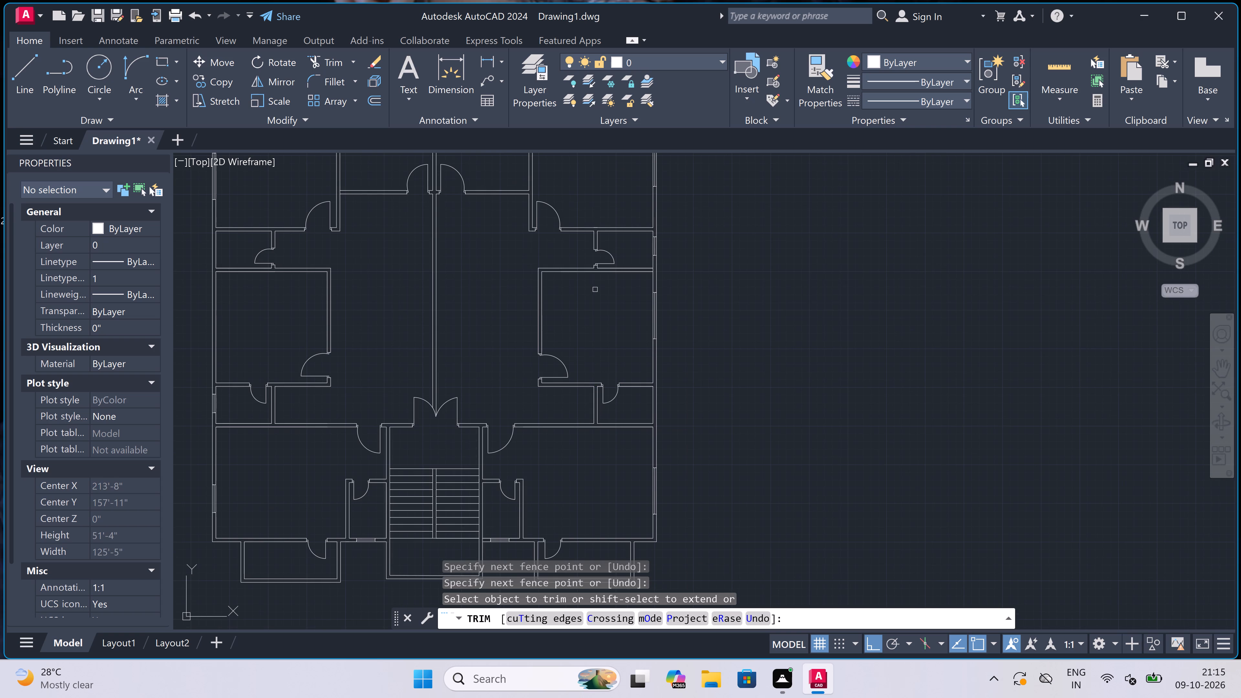
key("Escape")
Draw a window in the middle west room's outer wall, with a 5' centre line running south and end lines across the wall.
scroll(595, 290, "down", 2)
scroll(655, 259, "up", 3)
scroll(655, 259, "down", 3)
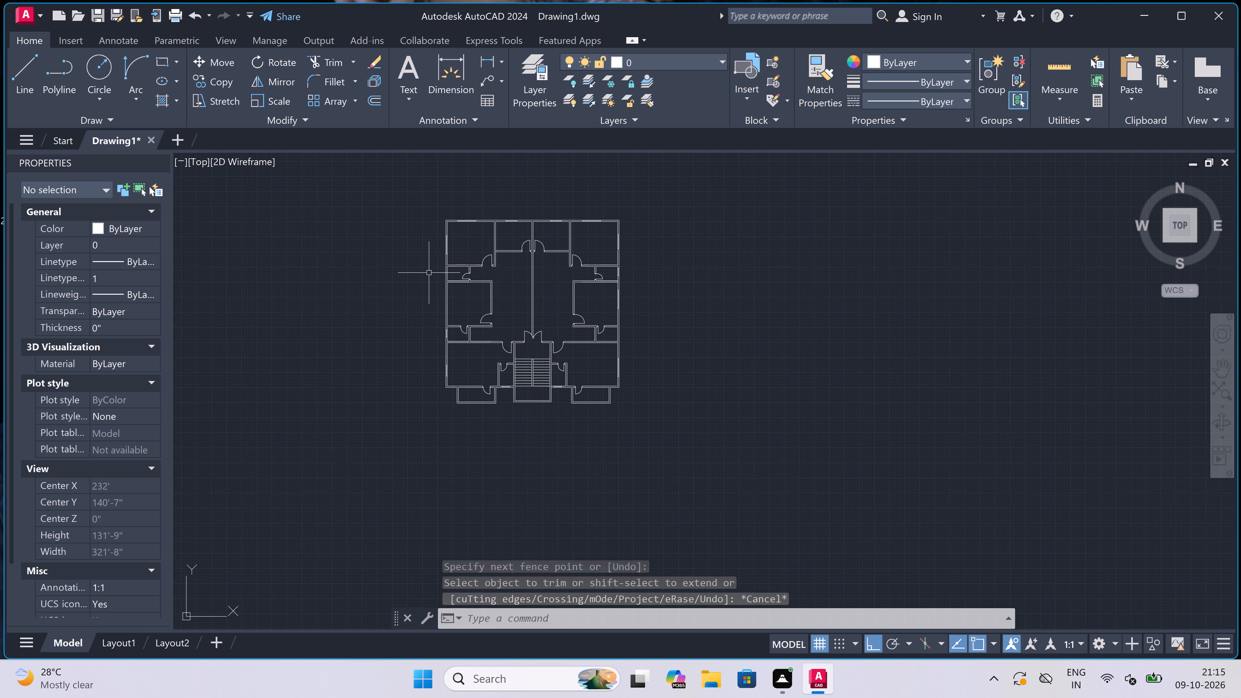
scroll(428, 271, "up", 4)
scroll(429, 271, "down", 2)
scroll(433, 356, "up", 2)
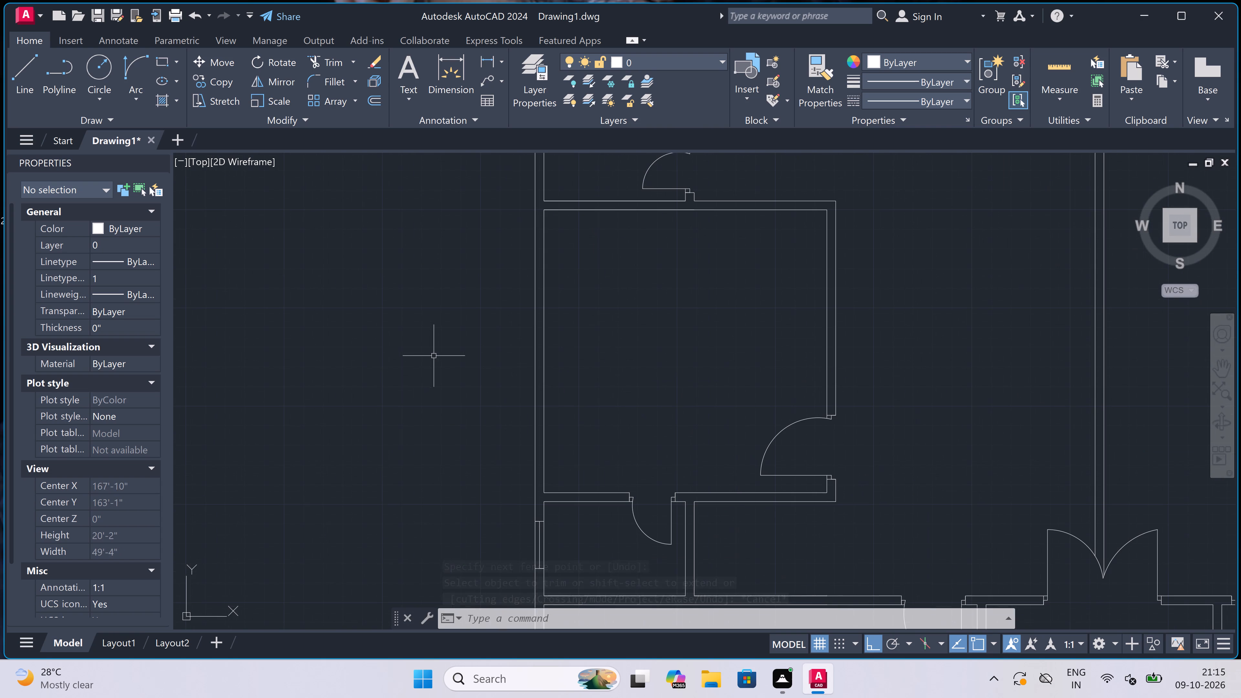
key("l")
key("space")
left_click(545, 280)
left_click(536, 279)
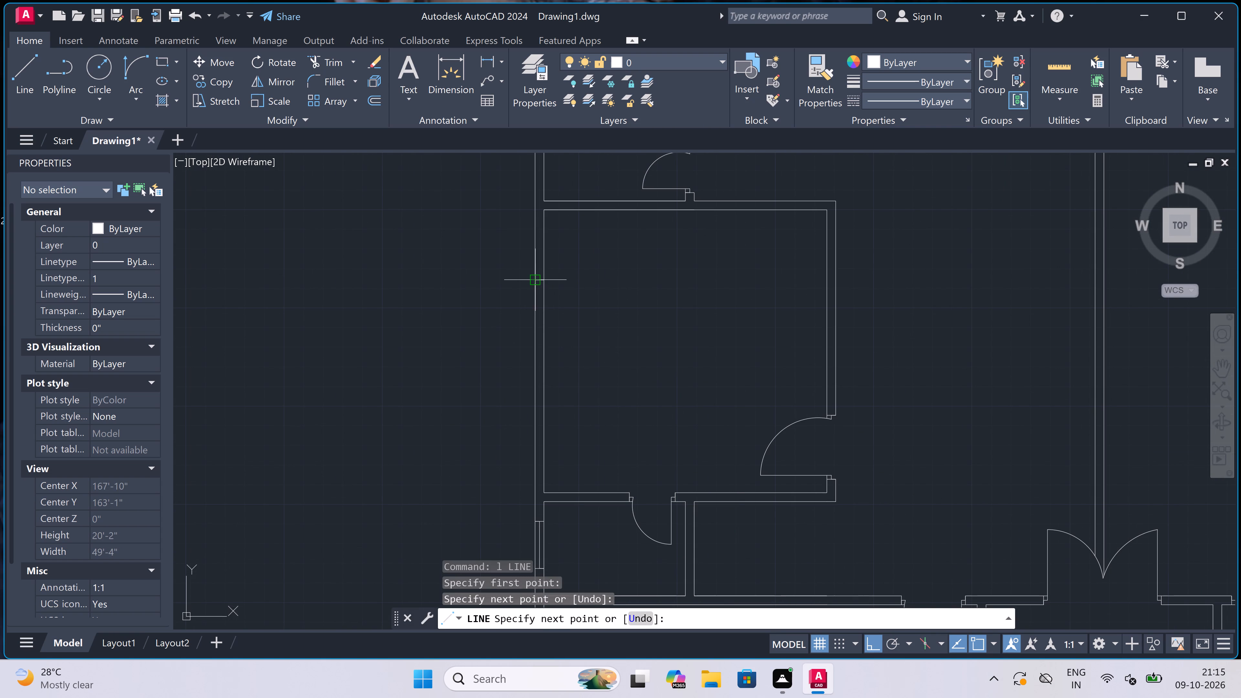
scroll(536, 278, "up", 2)
left_click(543, 279)
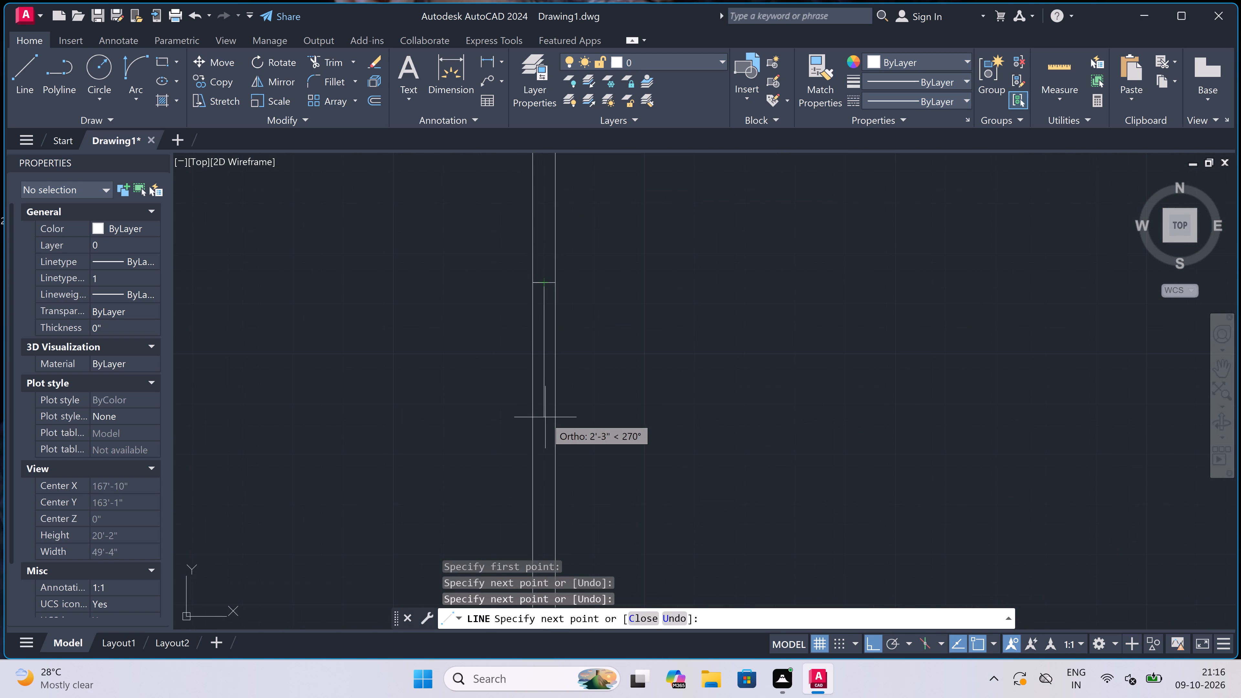
key("5")
key("apostrophe")
key("space")
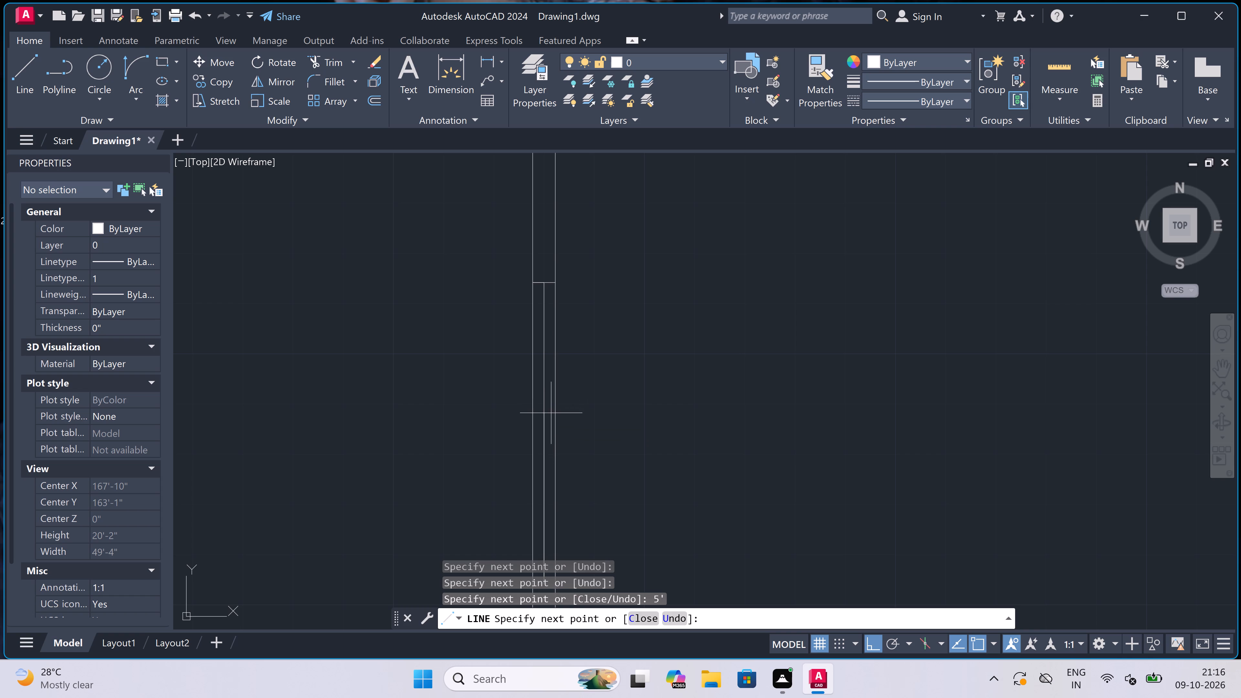
scroll(549, 467, "down", 4)
scroll(544, 498, "up", 4)
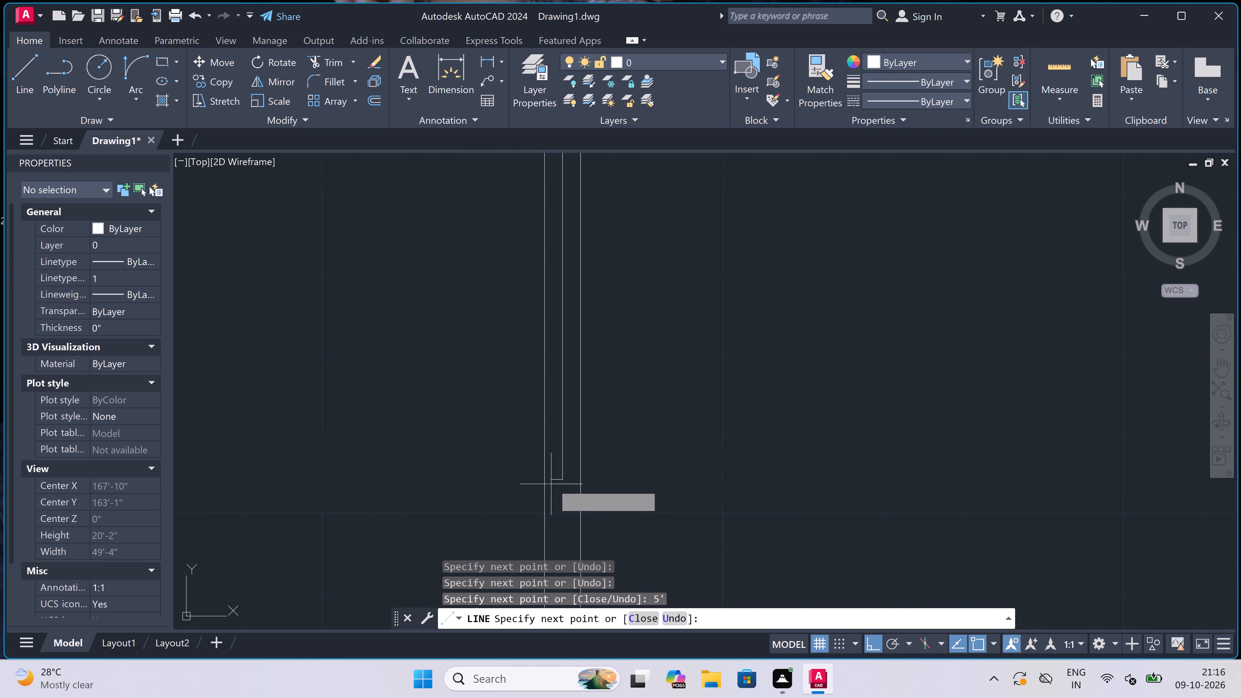
left_click(548, 476)
left_click(583, 478)
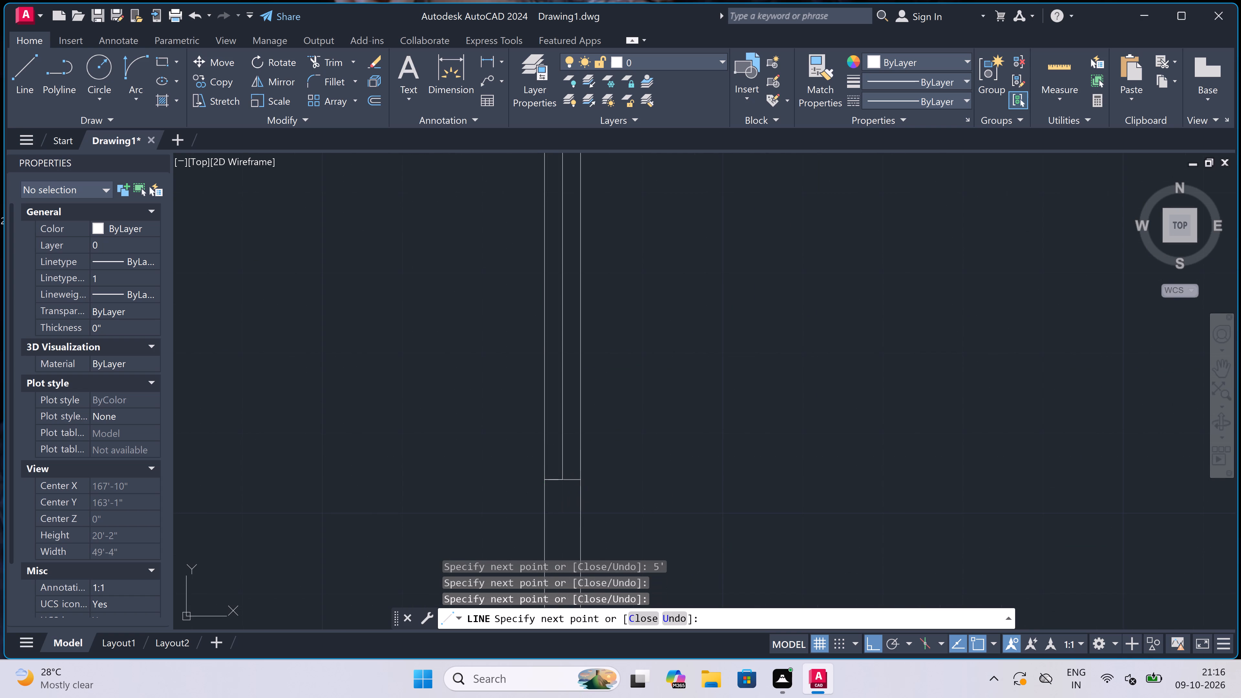
key("Escape")
Draw a window in the west outer wall of the small room north of it, with a 2' centre line and end lines across the wall.
scroll(571, 459, "down", 6)
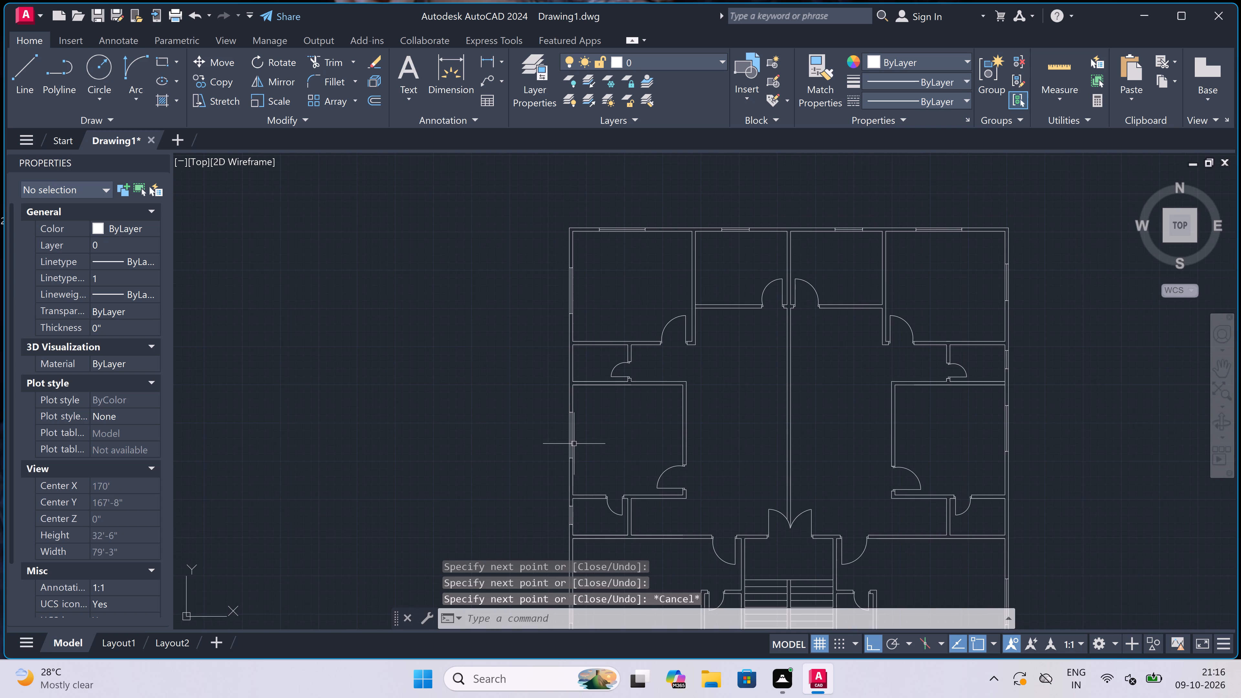
scroll(571, 354, "up", 4)
key("space")
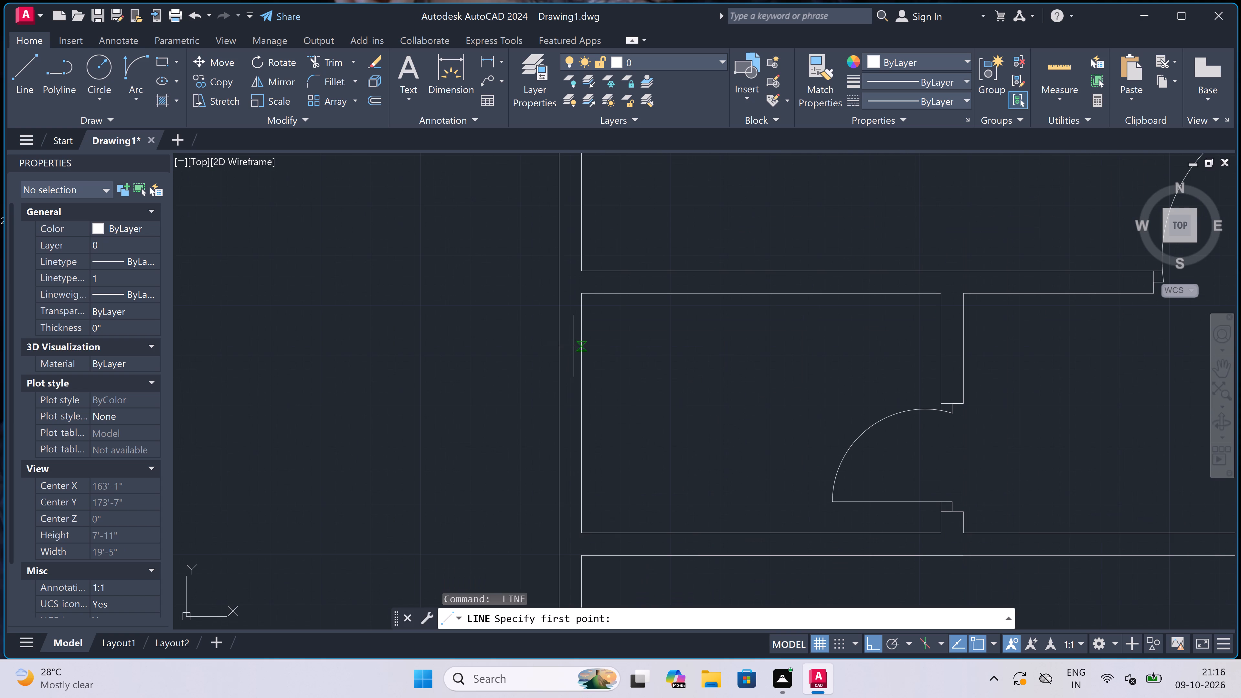
left_click(580, 338)
left_click(562, 338)
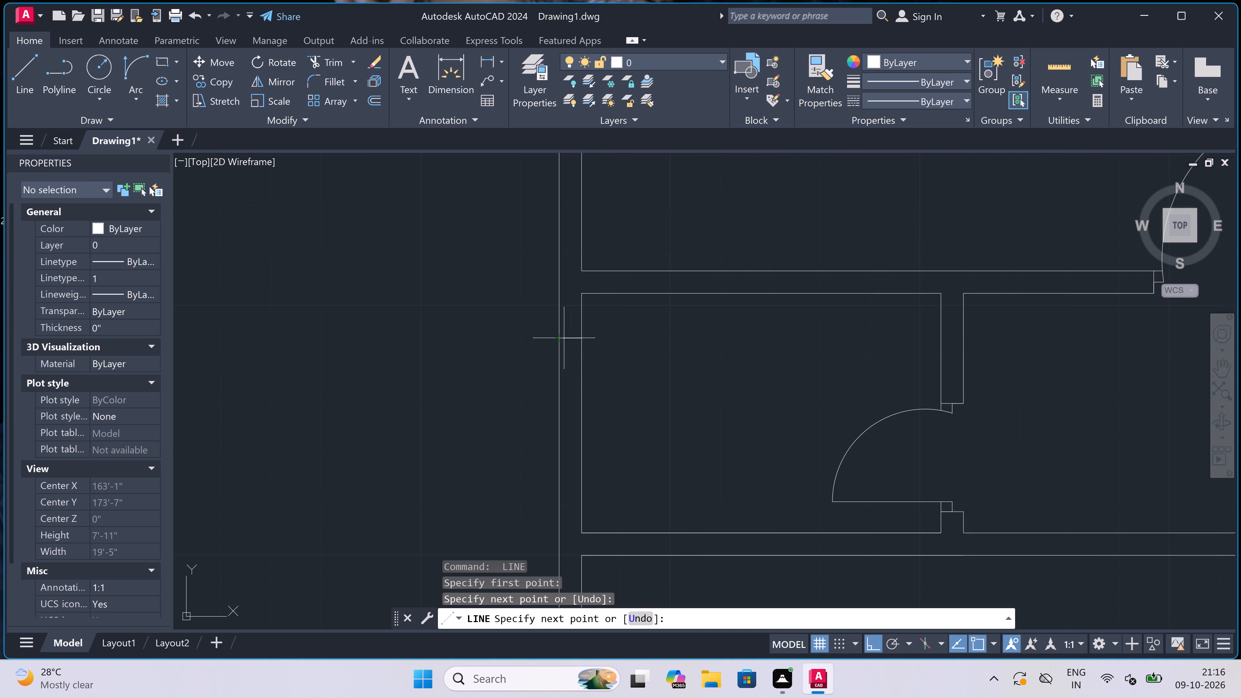
left_click(567, 338)
key("2")
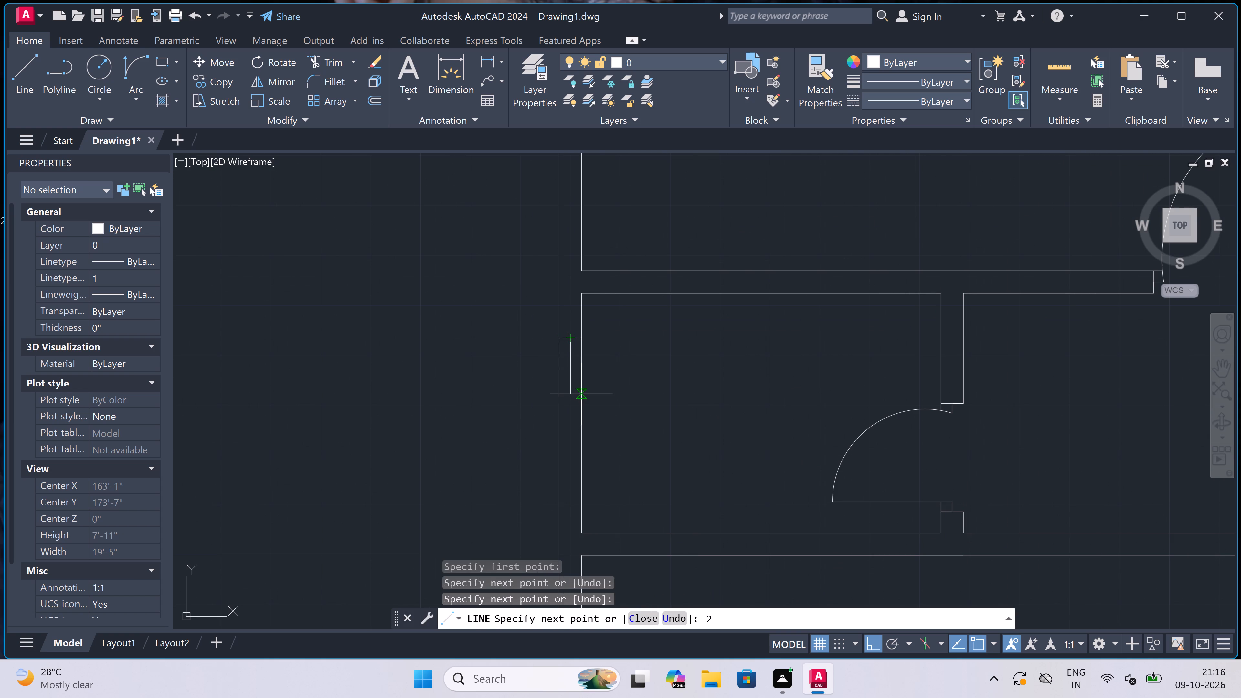
key("apostrophe")
key("space")
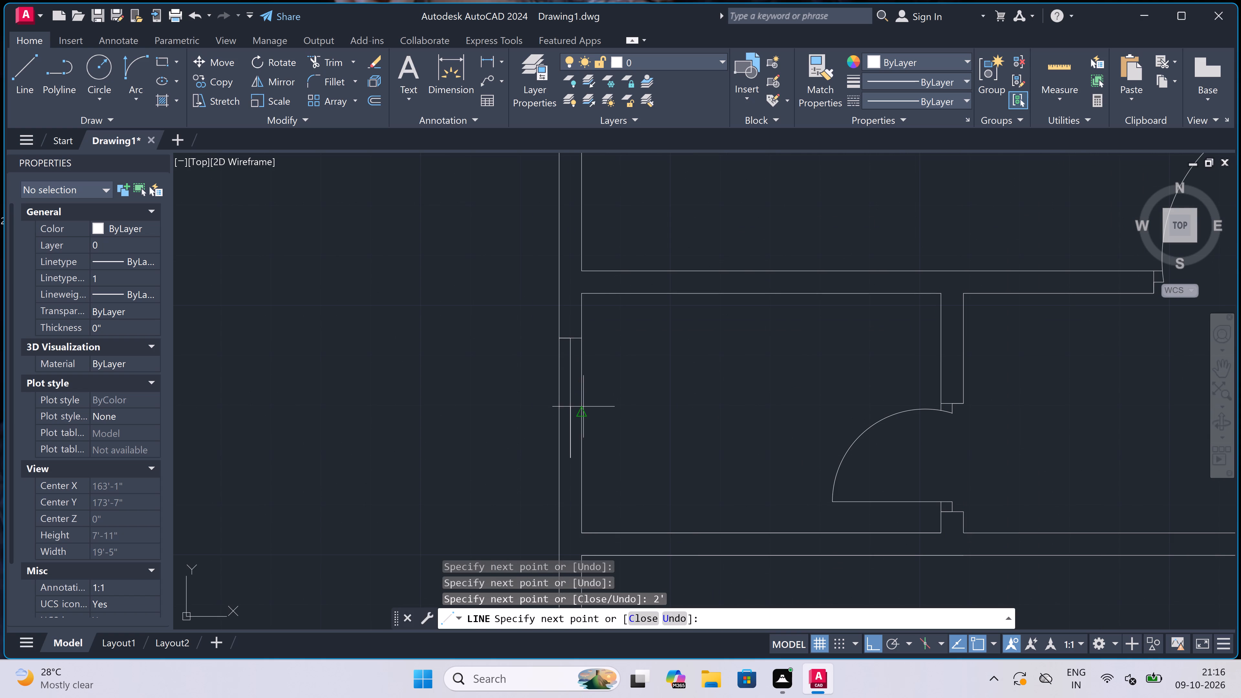
left_click(583, 461)
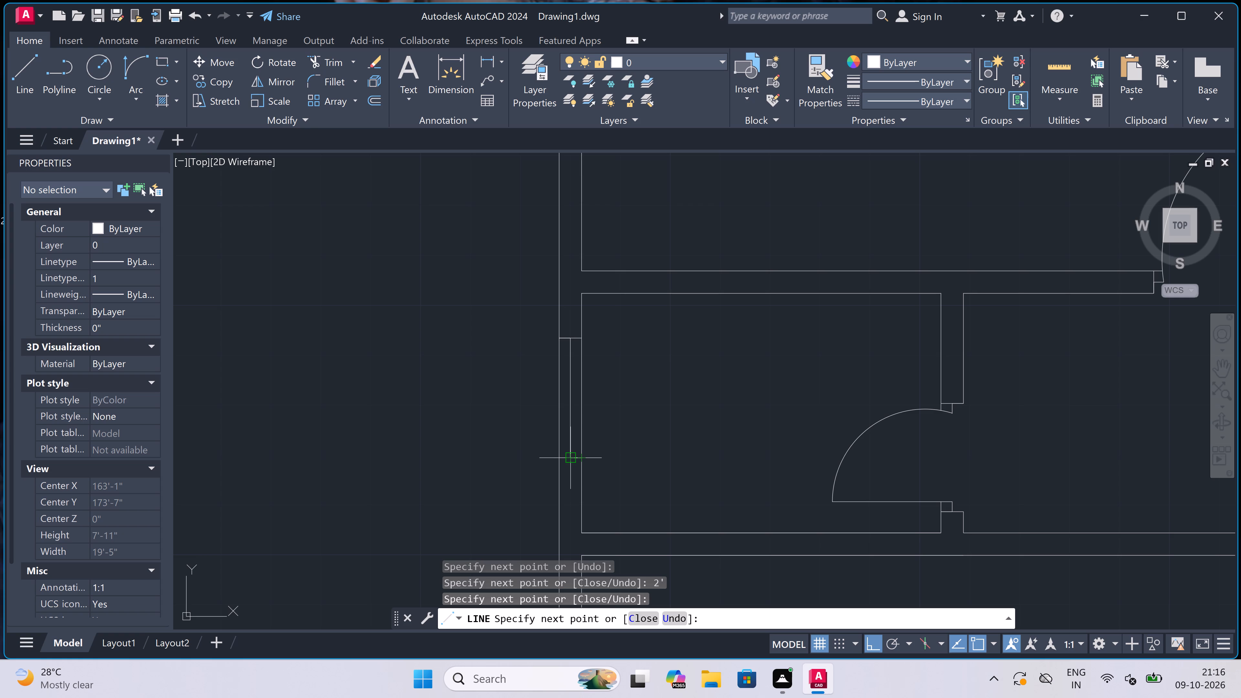
left_click(561, 456)
key("Escape")
scroll(541, 402, "down", 2)
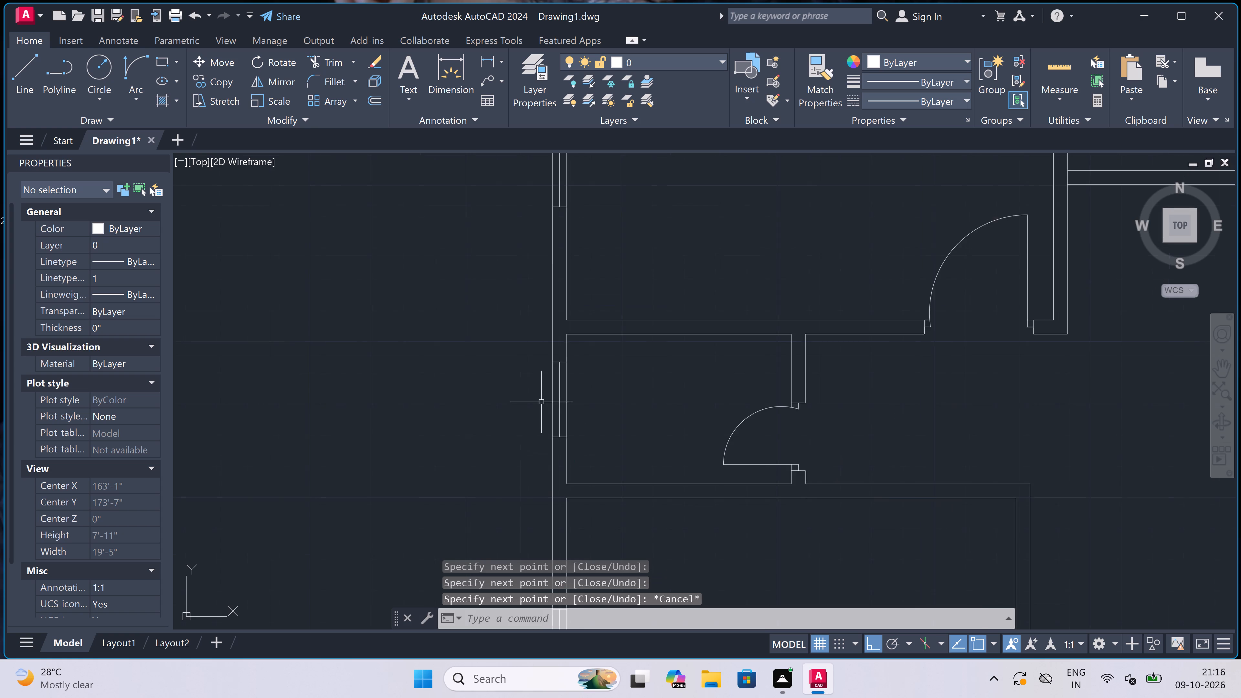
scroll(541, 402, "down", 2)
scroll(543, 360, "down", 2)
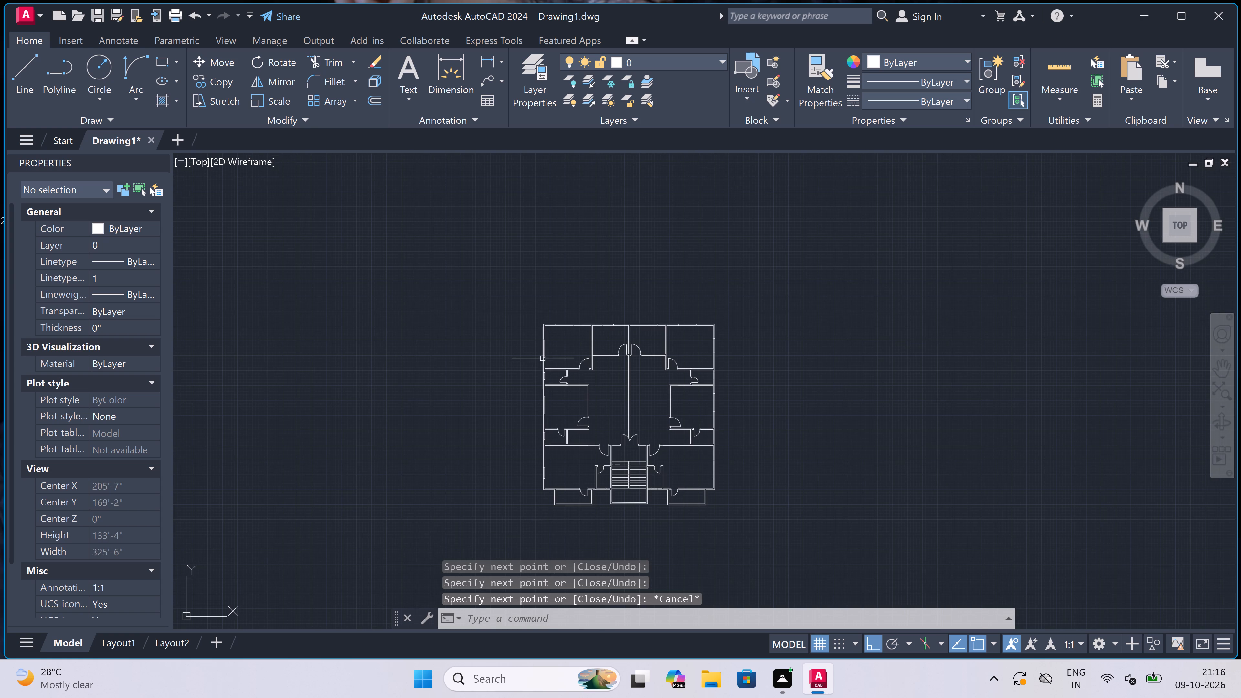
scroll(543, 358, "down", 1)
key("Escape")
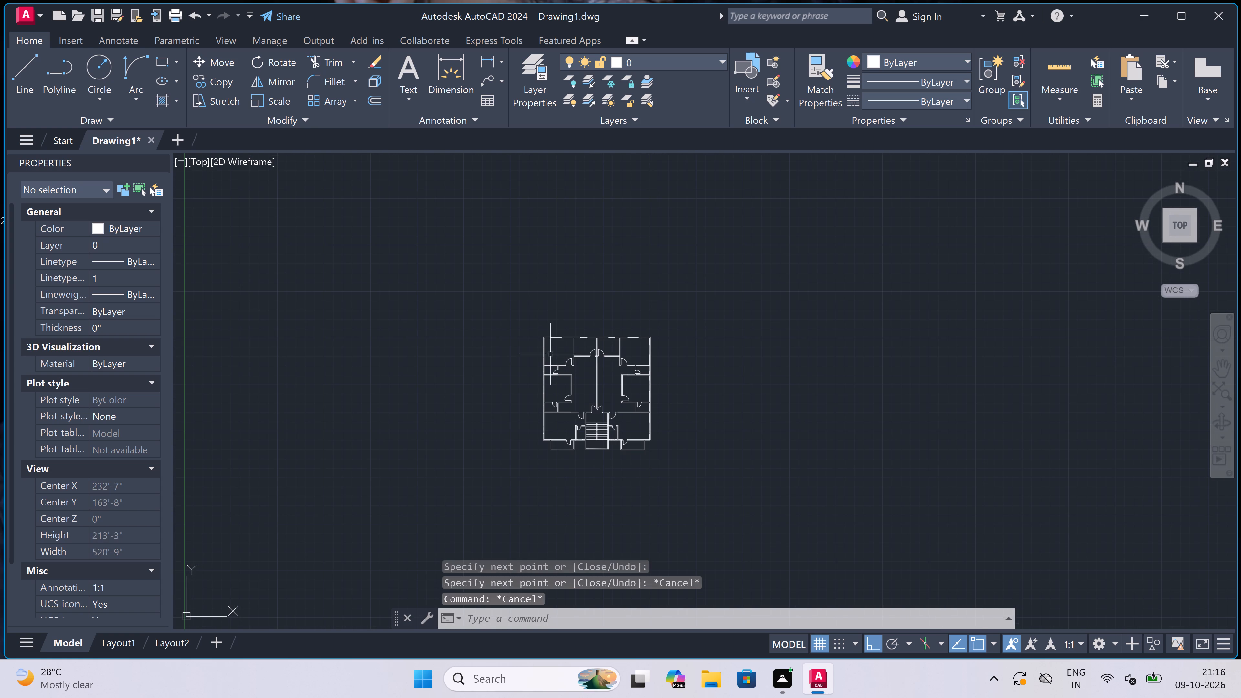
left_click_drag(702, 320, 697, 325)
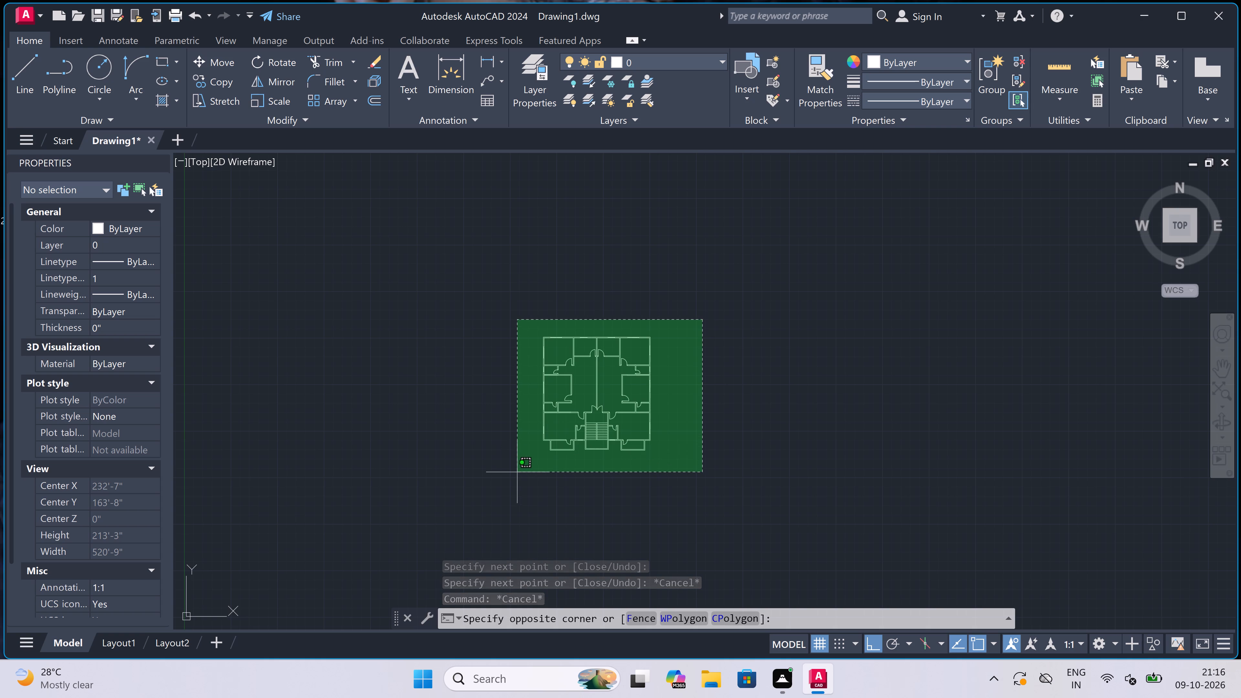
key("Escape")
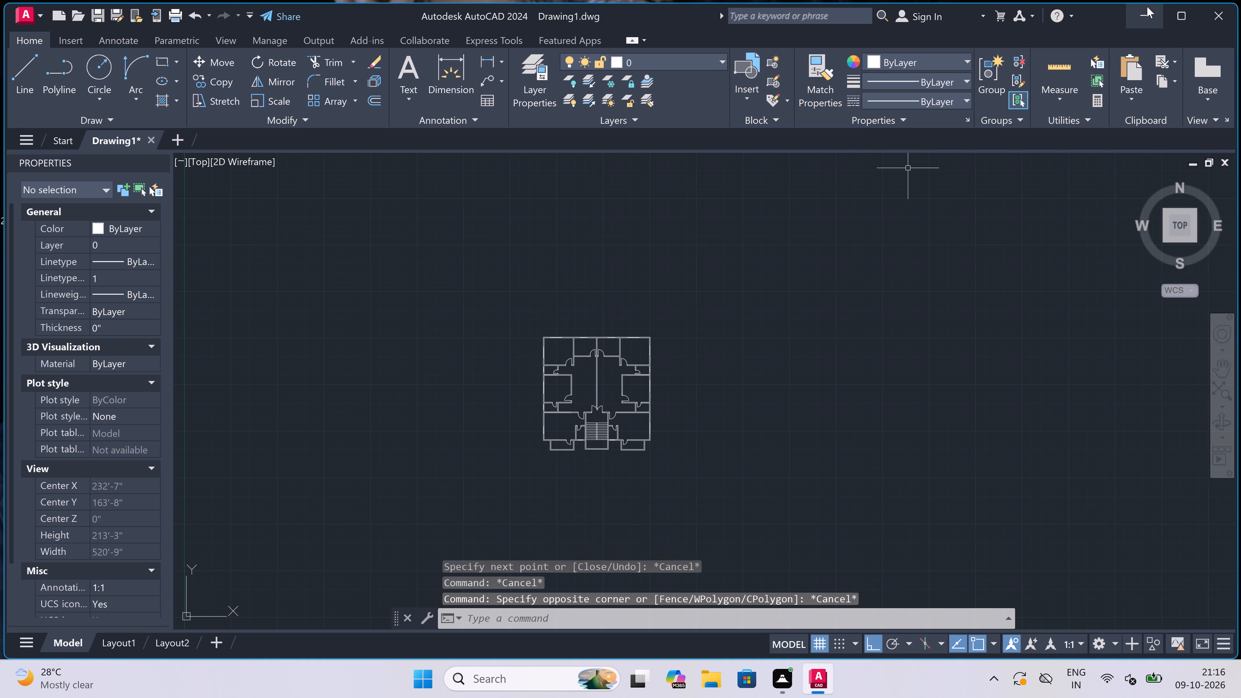
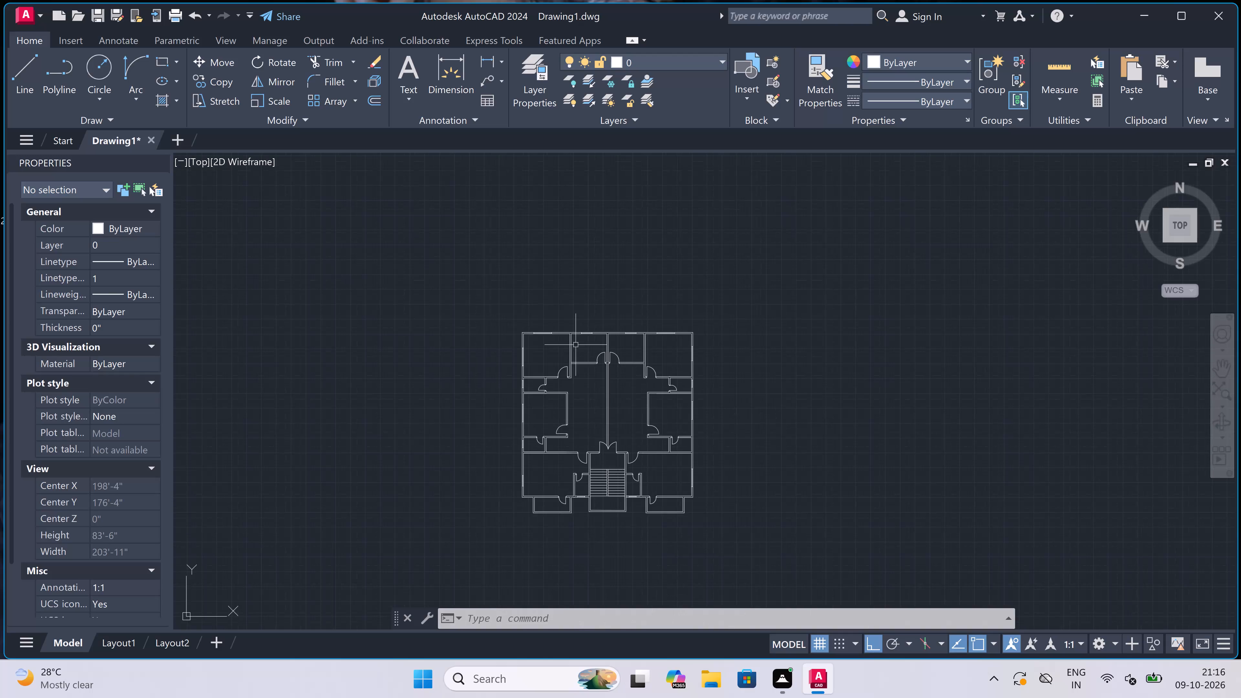
Add a multiline text label reading BEDROOM with 13'0"x12'0" beneath it in the floor plan's upper-left corner room.
scroll(514, 356, "up", 3)
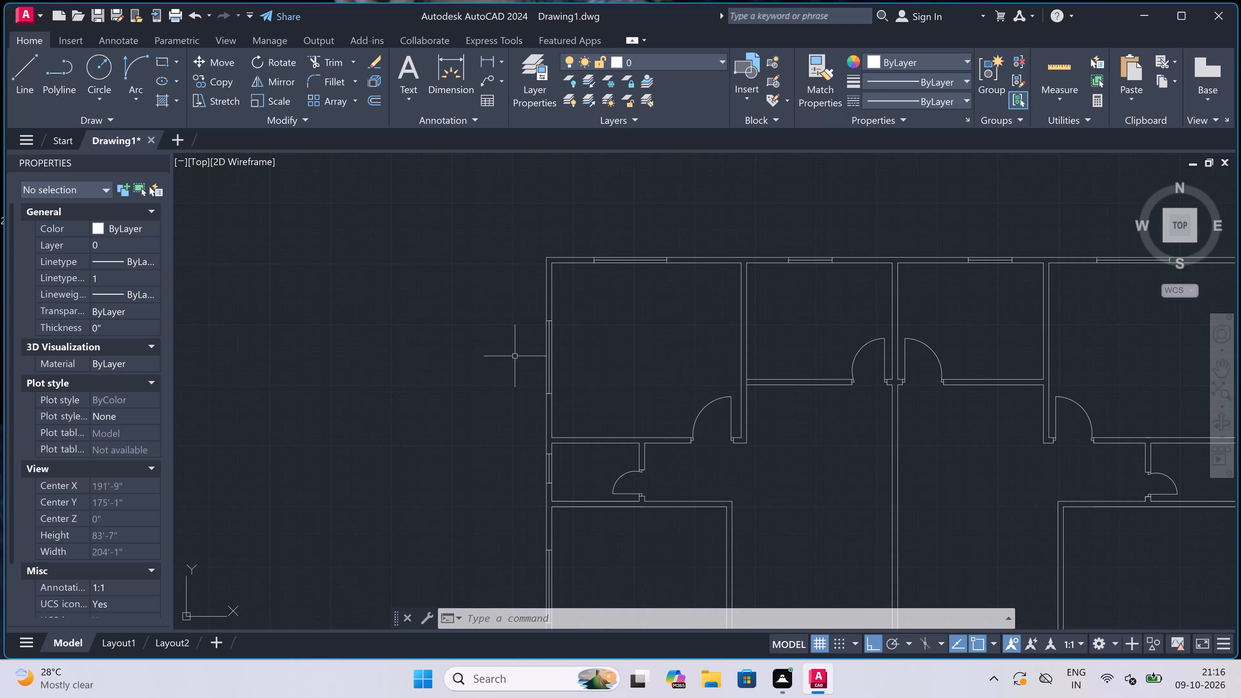
scroll(702, 391, "up", 1)
scroll(650, 391, "up", 1)
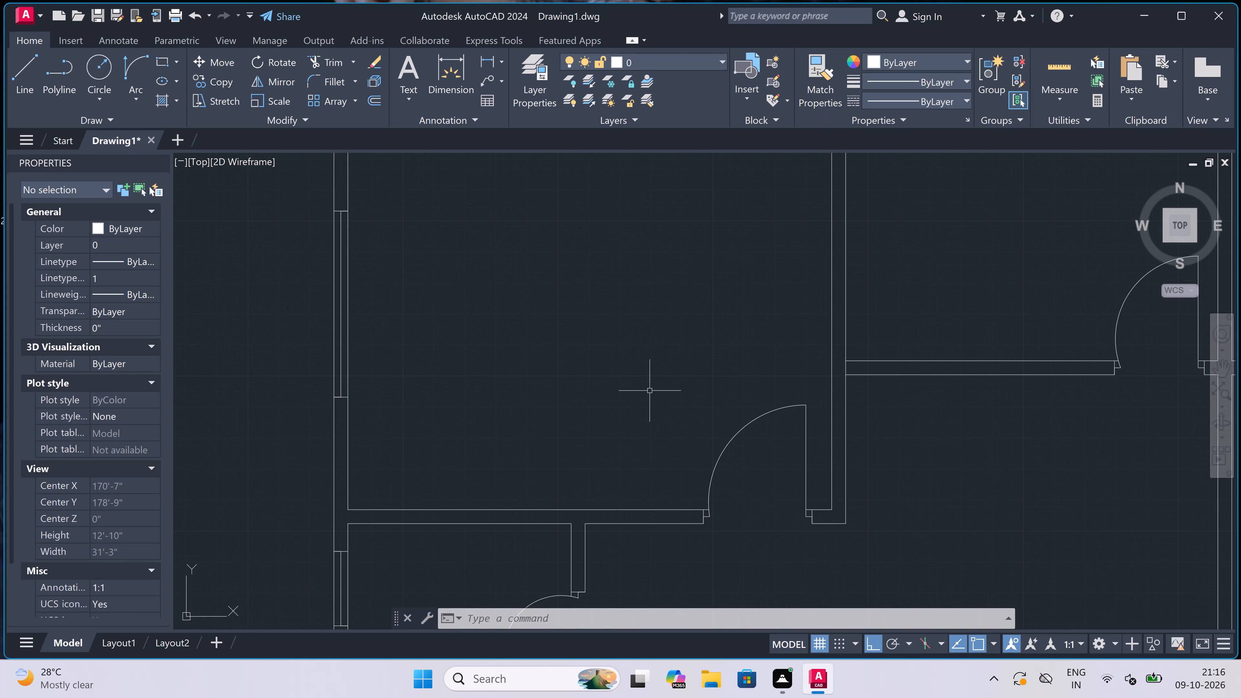
type("mt")
key("space")
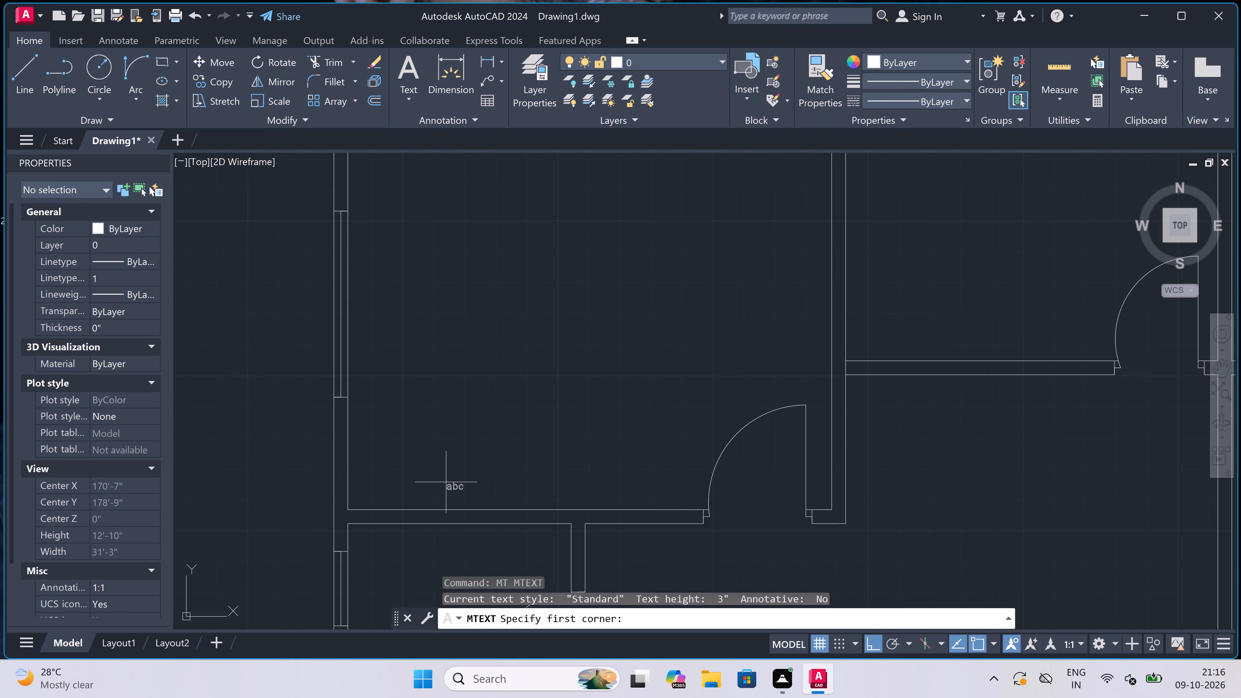
left_click(391, 461)
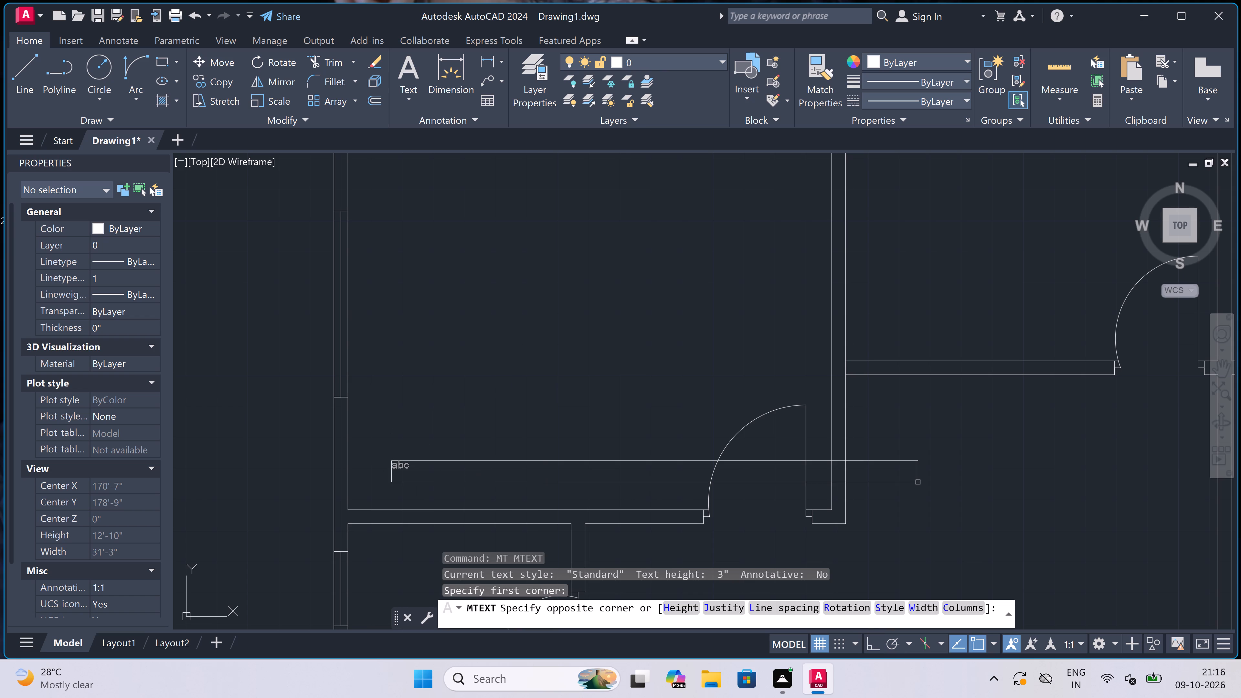
double_click(918, 482)
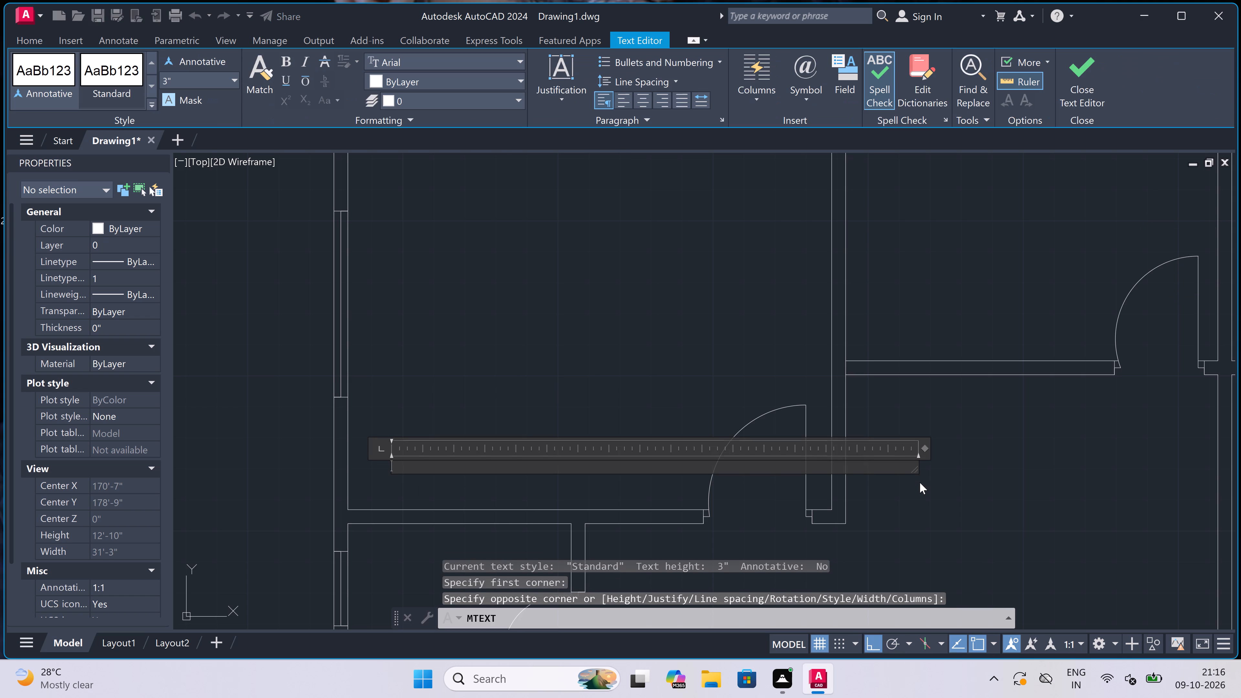
type("BEDROOM")
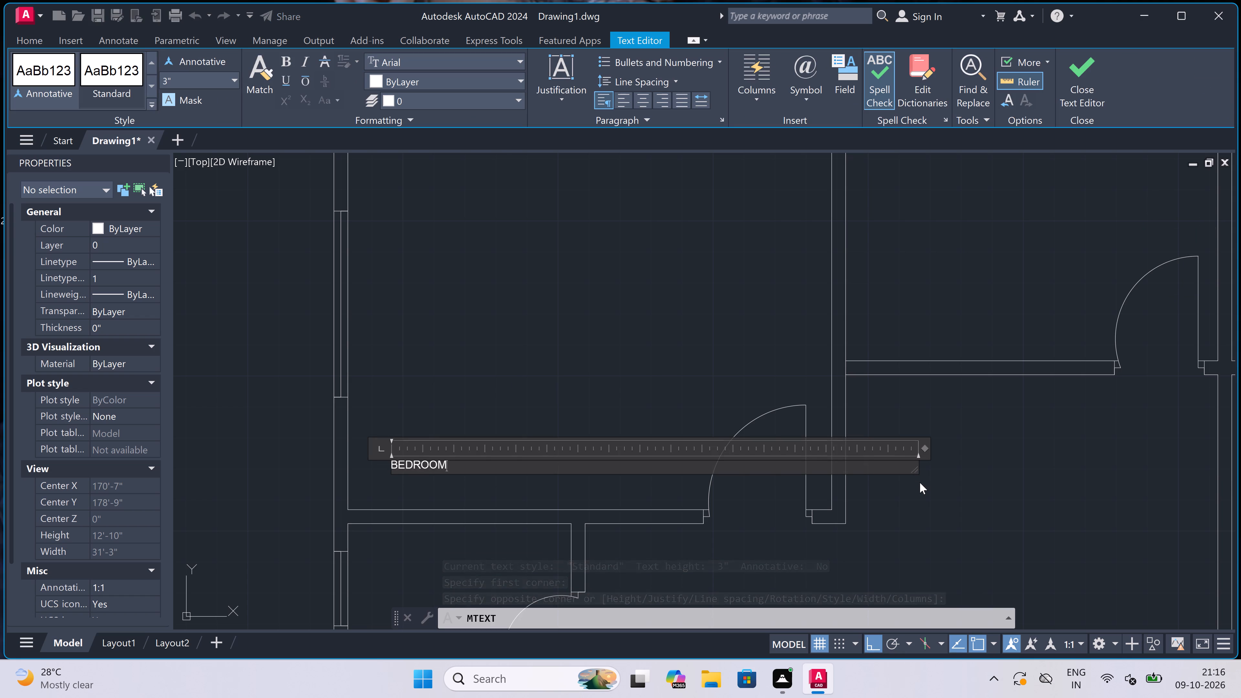
key("Return")
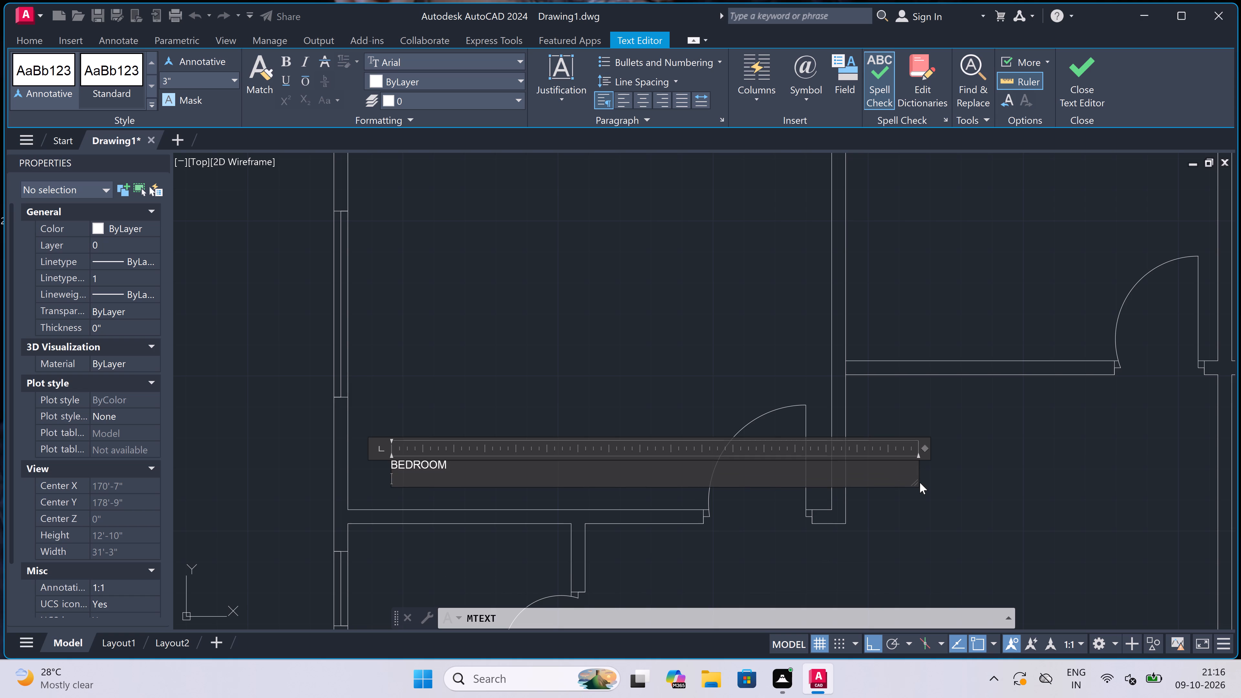
type("13")
type("'0")
type("\"x")
type("12'0\"")
left_click(467, 366)
Add a multiline text label reading KITCHEN with 10'0"x8'0" beneath it in the room beside the labelled bedroom.
scroll(467, 366, "down", 5)
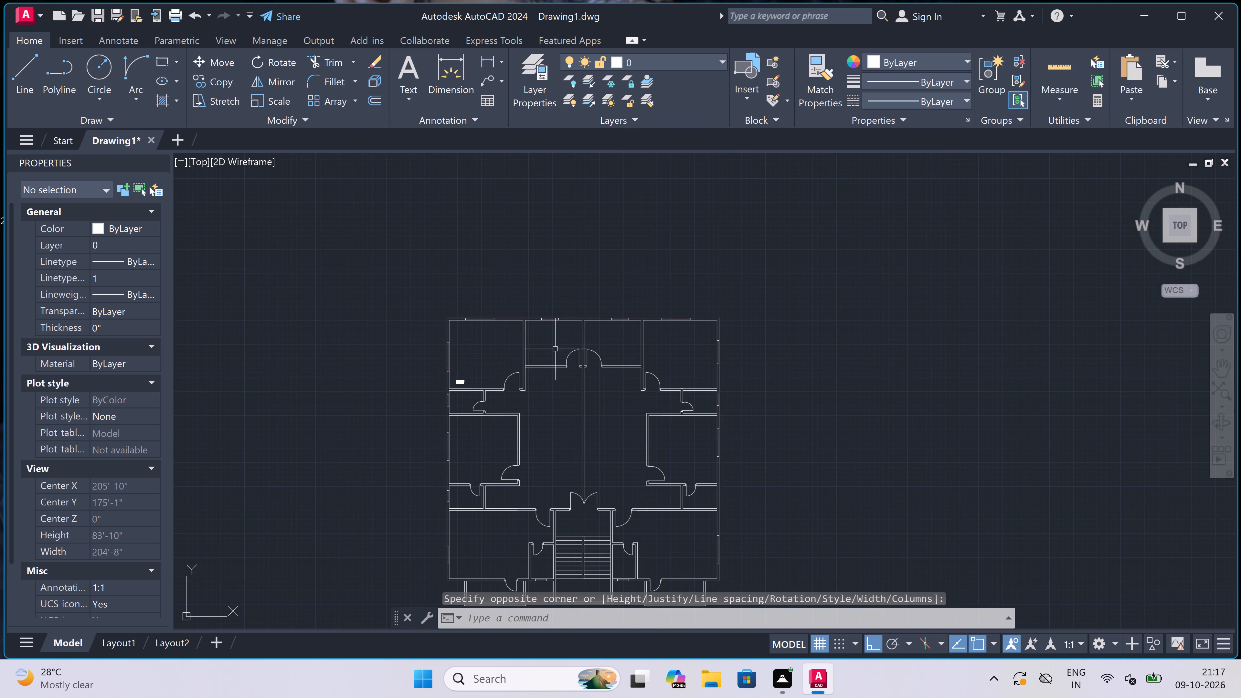
scroll(577, 344, "up", 3)
key("space")
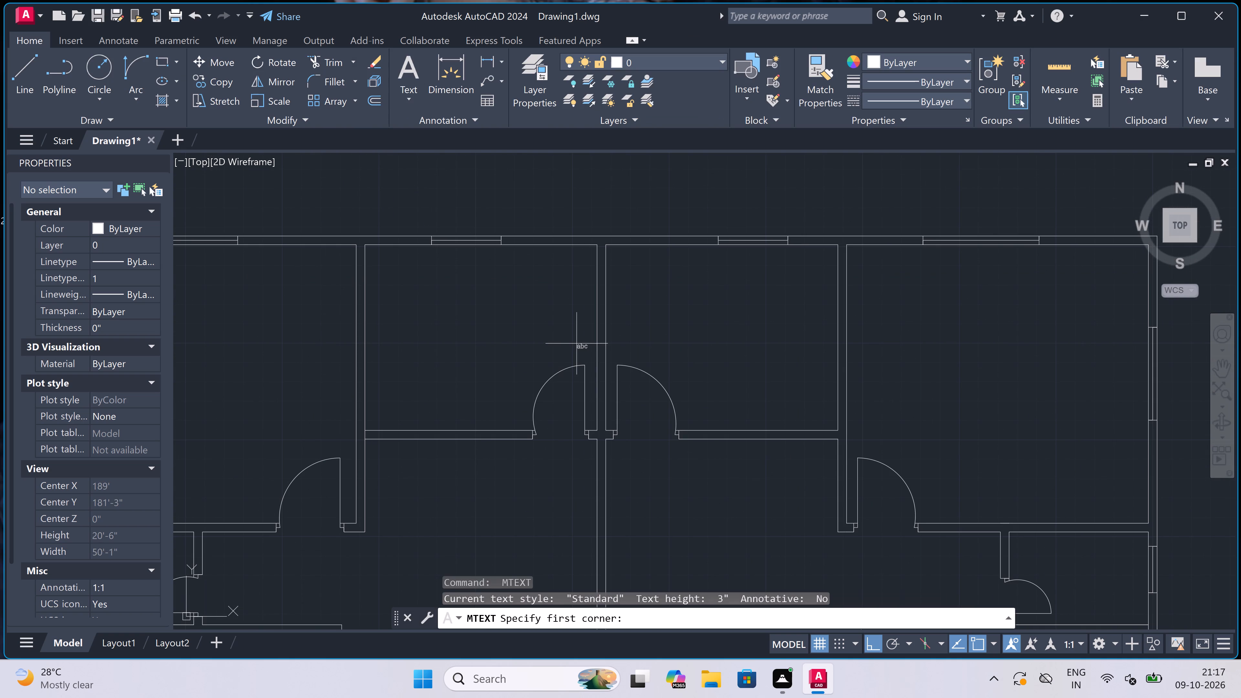
scroll(578, 342, "down", 1)
scroll(528, 308, "up", 1)
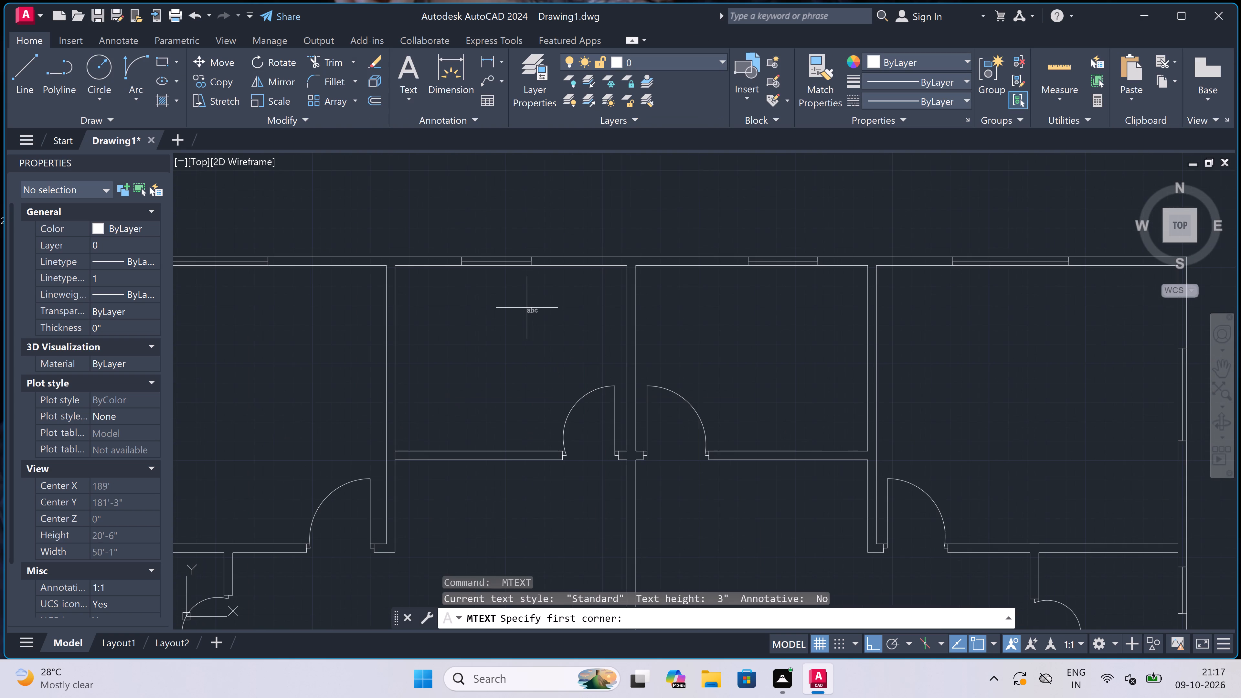
scroll(509, 315, "up", 1)
left_click_drag(486, 349, 493, 351)
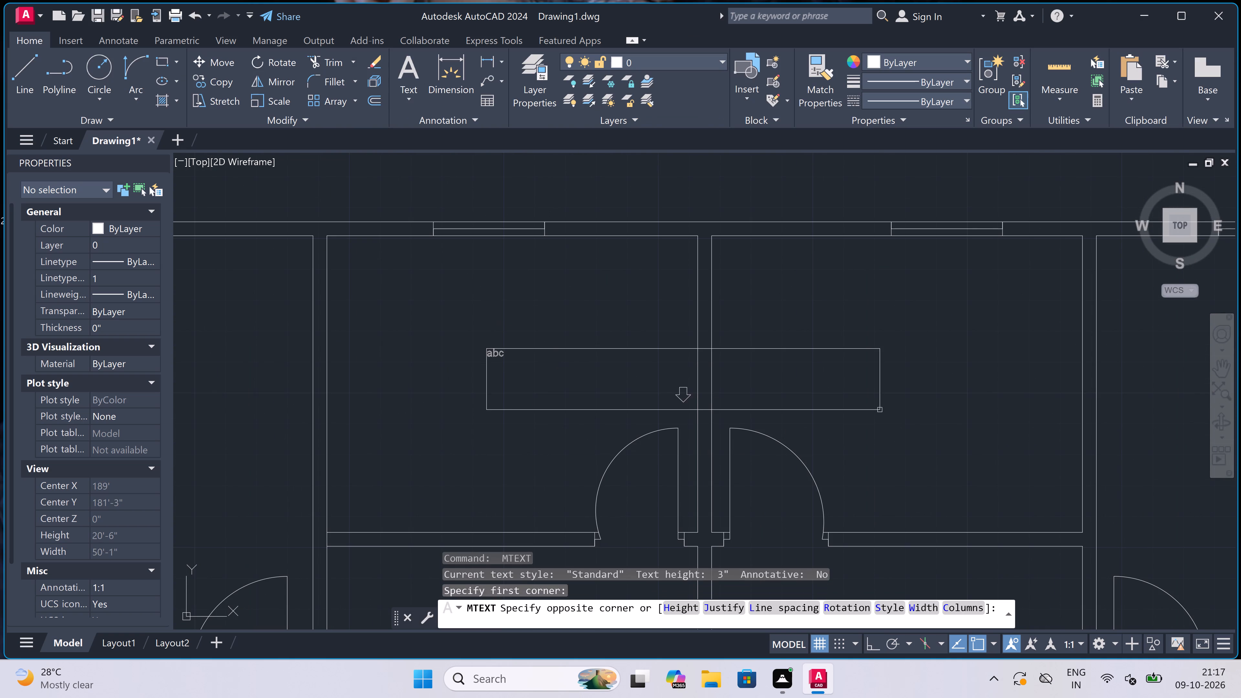
left_click(884, 408)
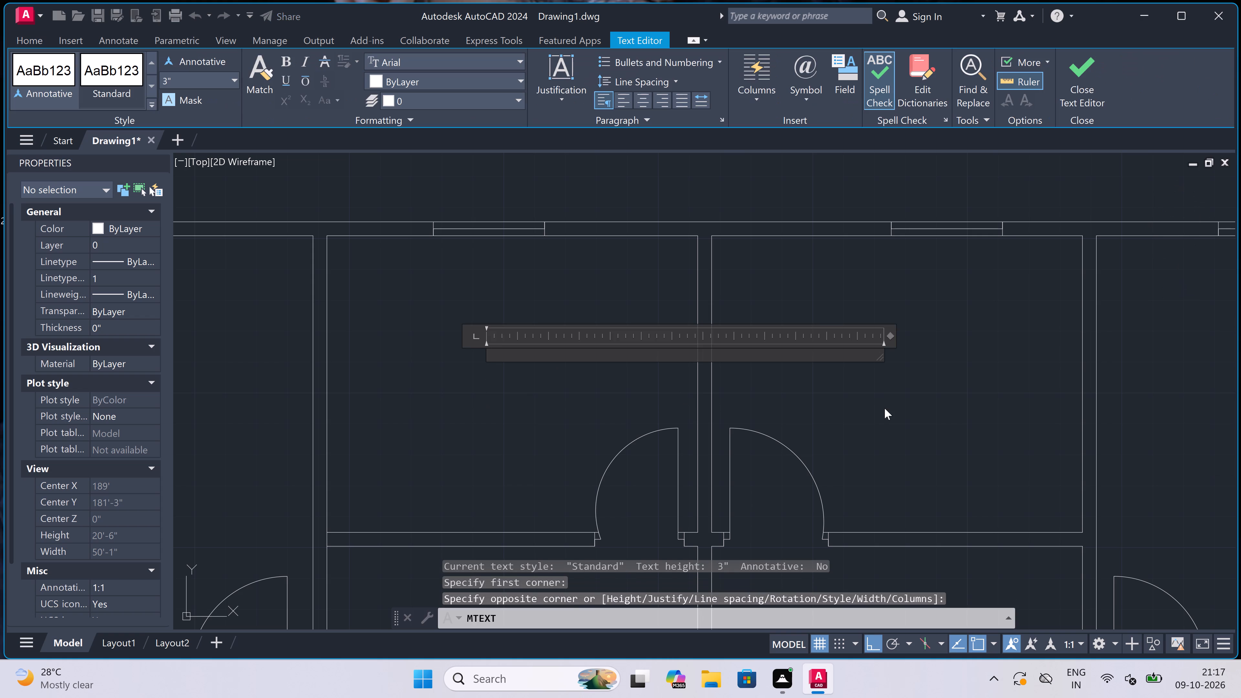
type("KITCHEN")
key("Return")
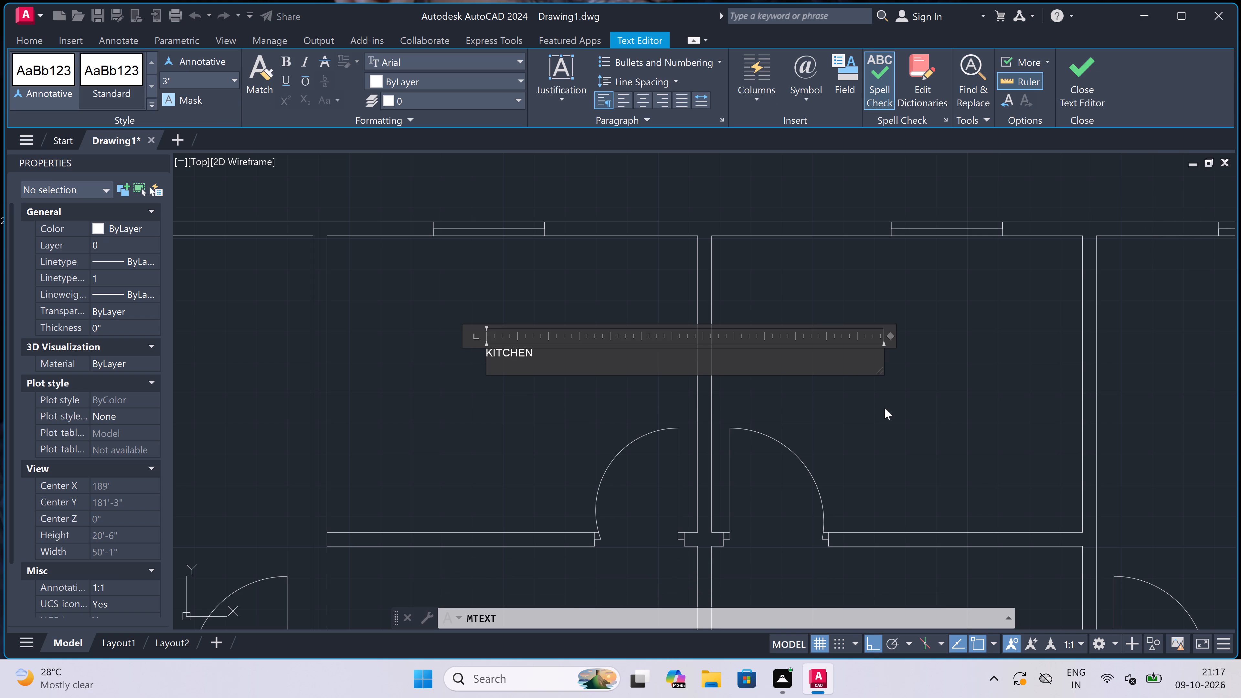
type("10'0")
type("\"x")
type("8'0\"")
left_click(520, 417)
Add a two-line text label reading KITCHEN and 10'0"x8'0" in the mirrored kitchen across the central dividing wall.
scroll(532, 341, "down", 1)
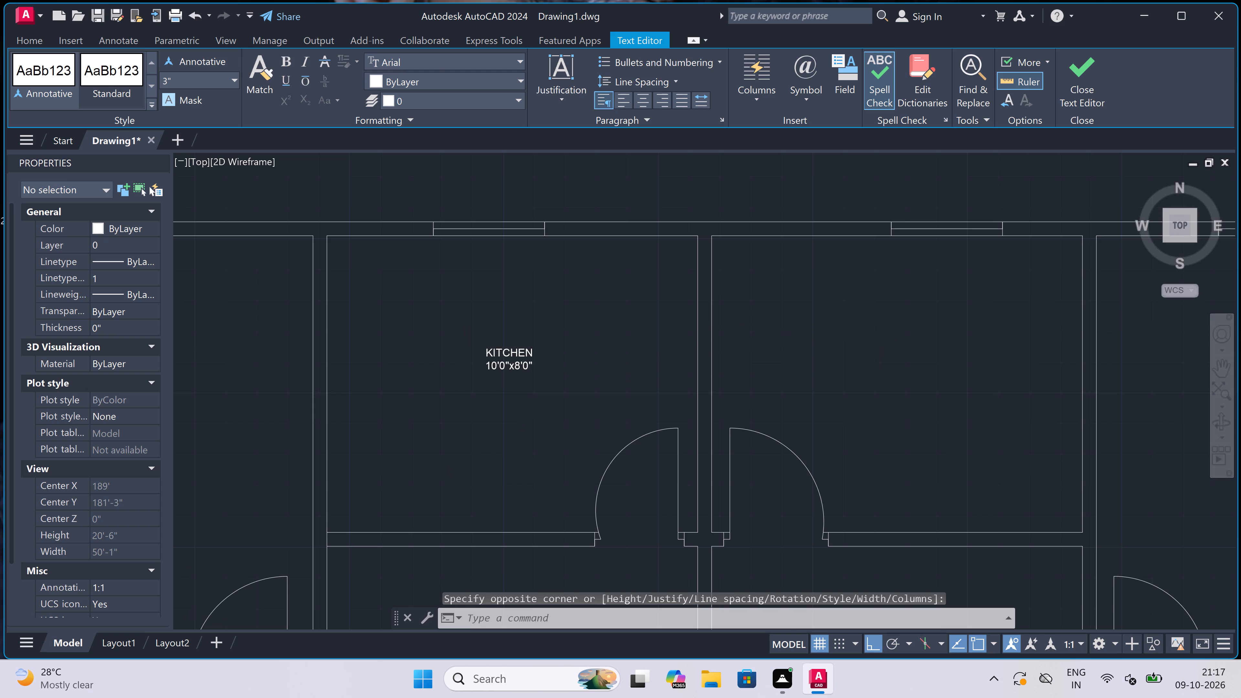
scroll(532, 341, "down", 2)
scroll(532, 339, "up", 3)
scroll(532, 339, "down", 3)
scroll(607, 338, "up", 1)
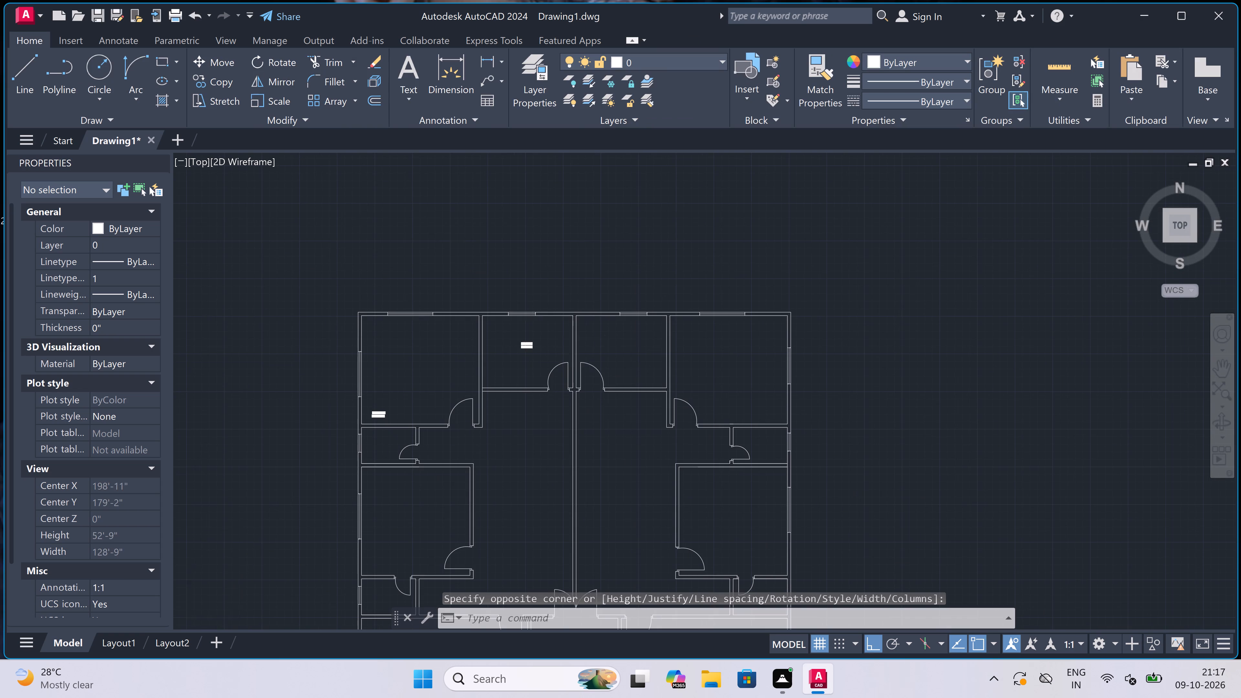
scroll(607, 338, "up", 2)
key("space")
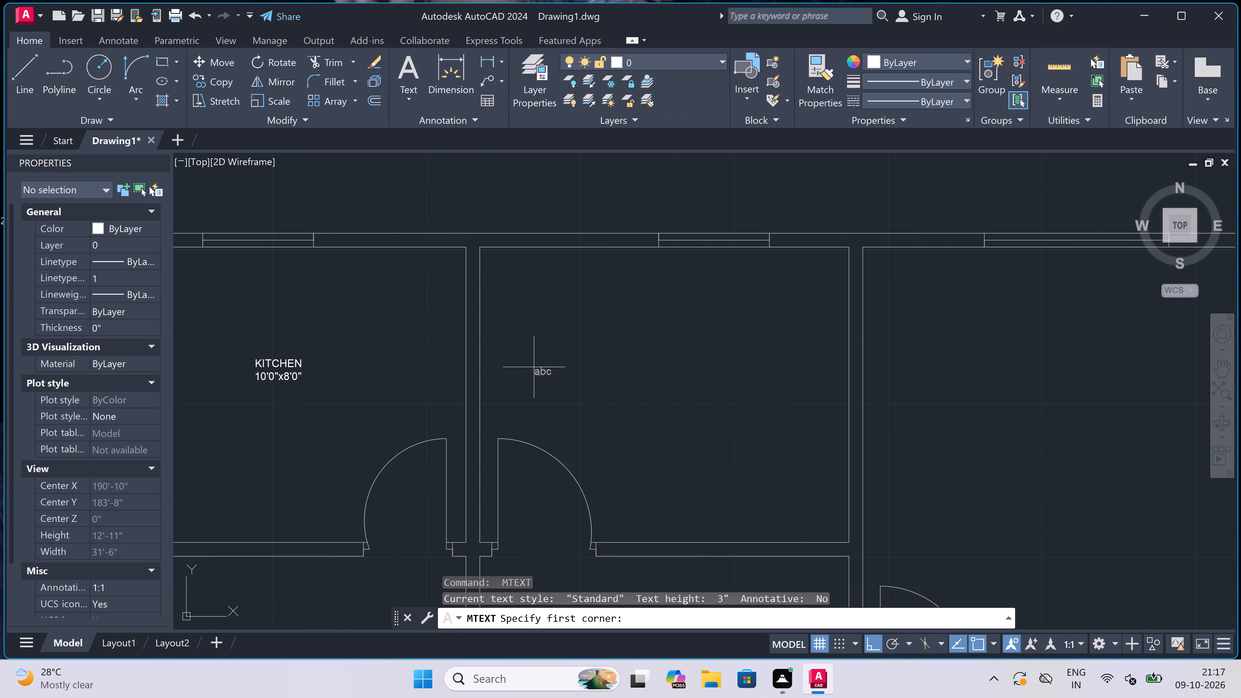
left_click(564, 366)
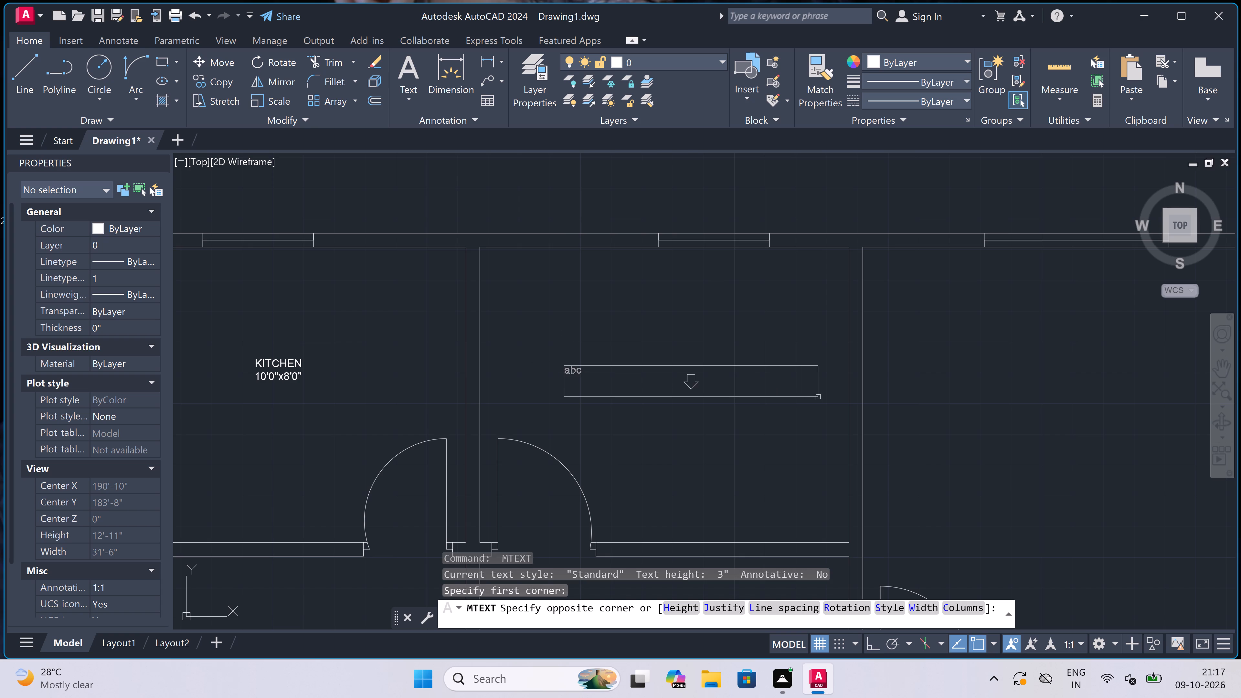
left_click(819, 396)
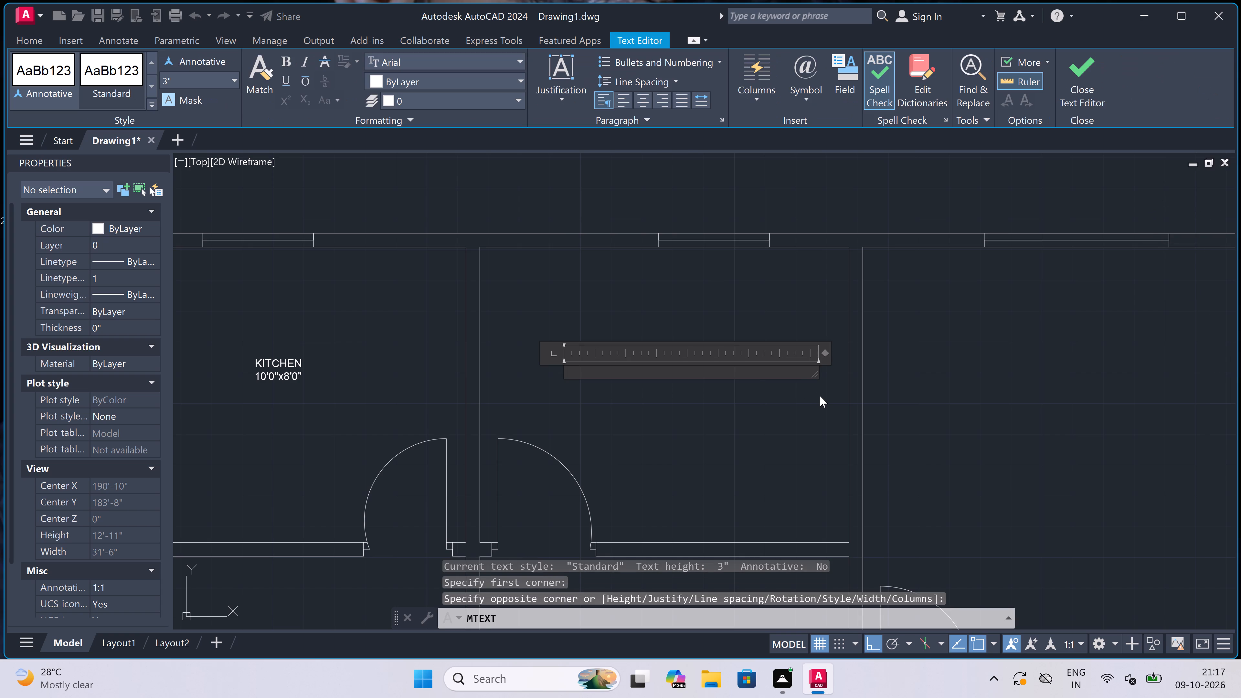
type("KITCHEN")
key("Return")
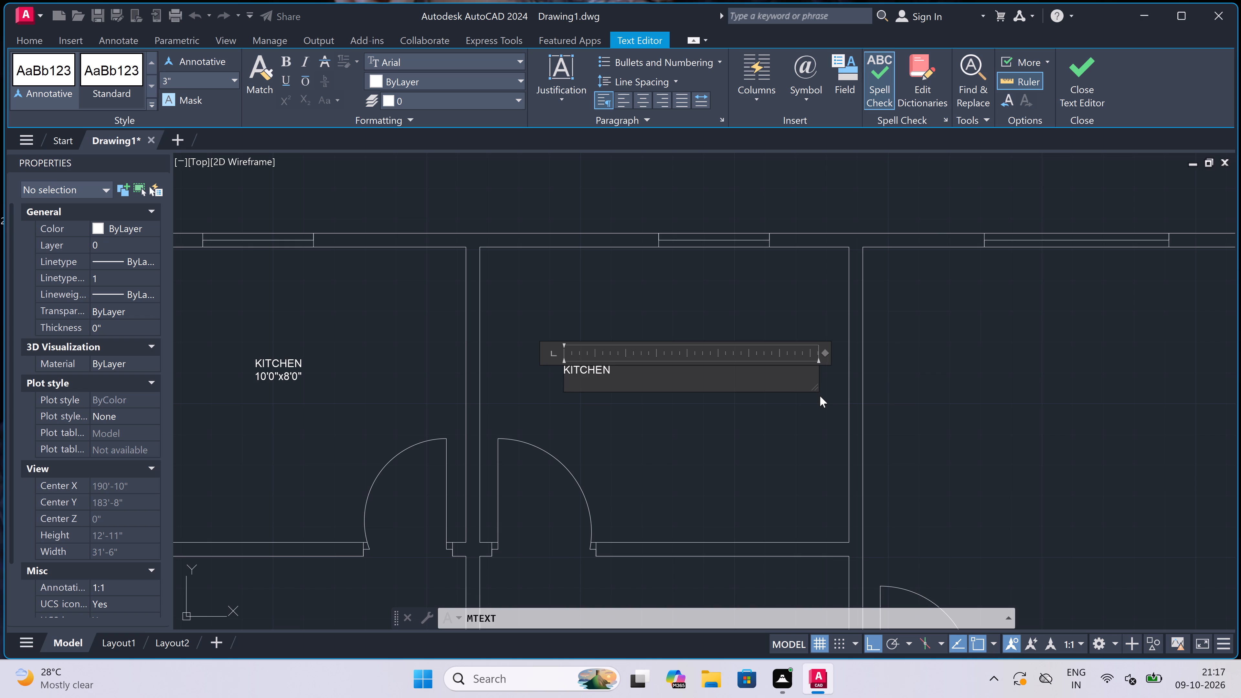
type("10'0")
key("shift+quotedbl")
key("x")
type("8'0\"")
left_click(644, 432)
Add a two-line text label reading BEDROOM and 13'0"x12'0" in the plan's upper-right corner room, near its door.
scroll(612, 358, "down", 4)
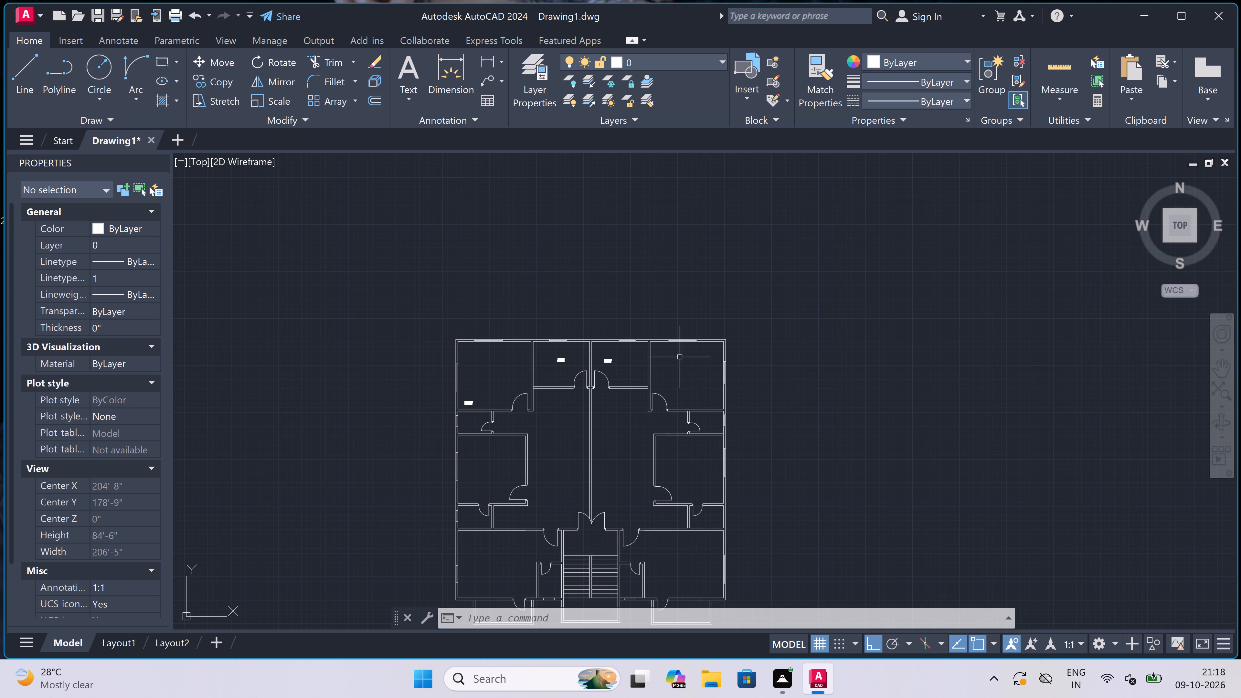
scroll(704, 402, "up", 3)
key("space")
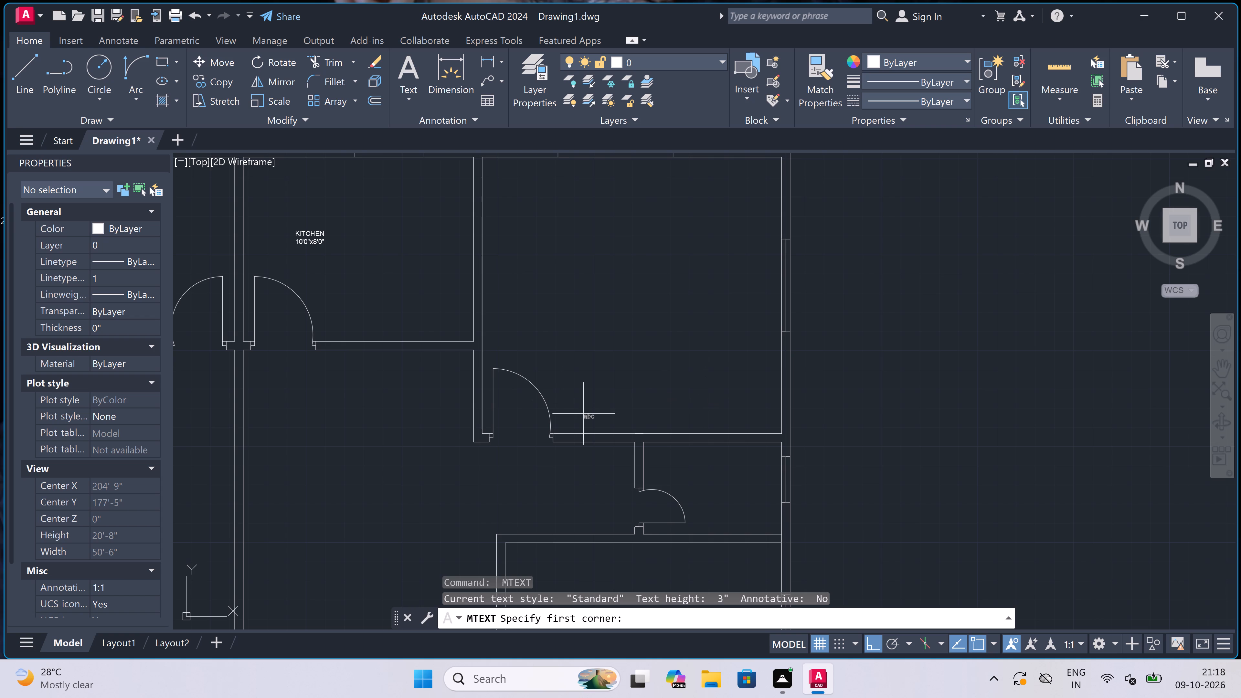
left_click_drag(589, 406, 598, 404)
left_click(926, 402)
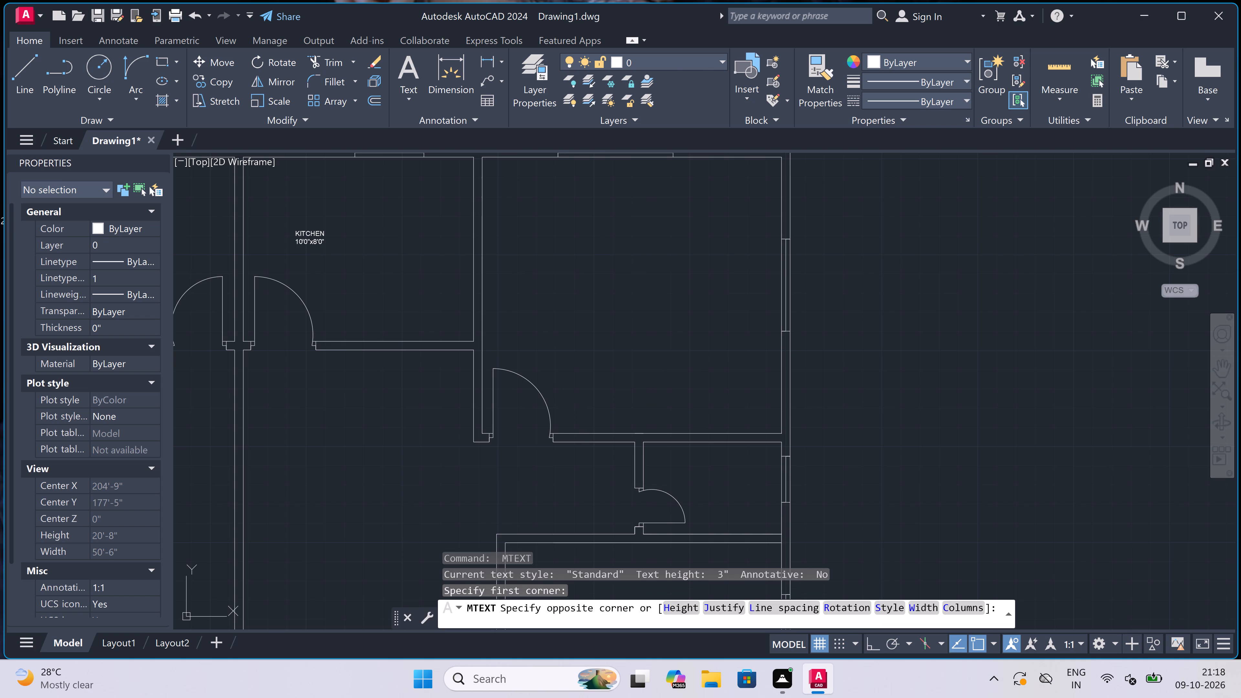
scroll(620, 406, "up", 1)
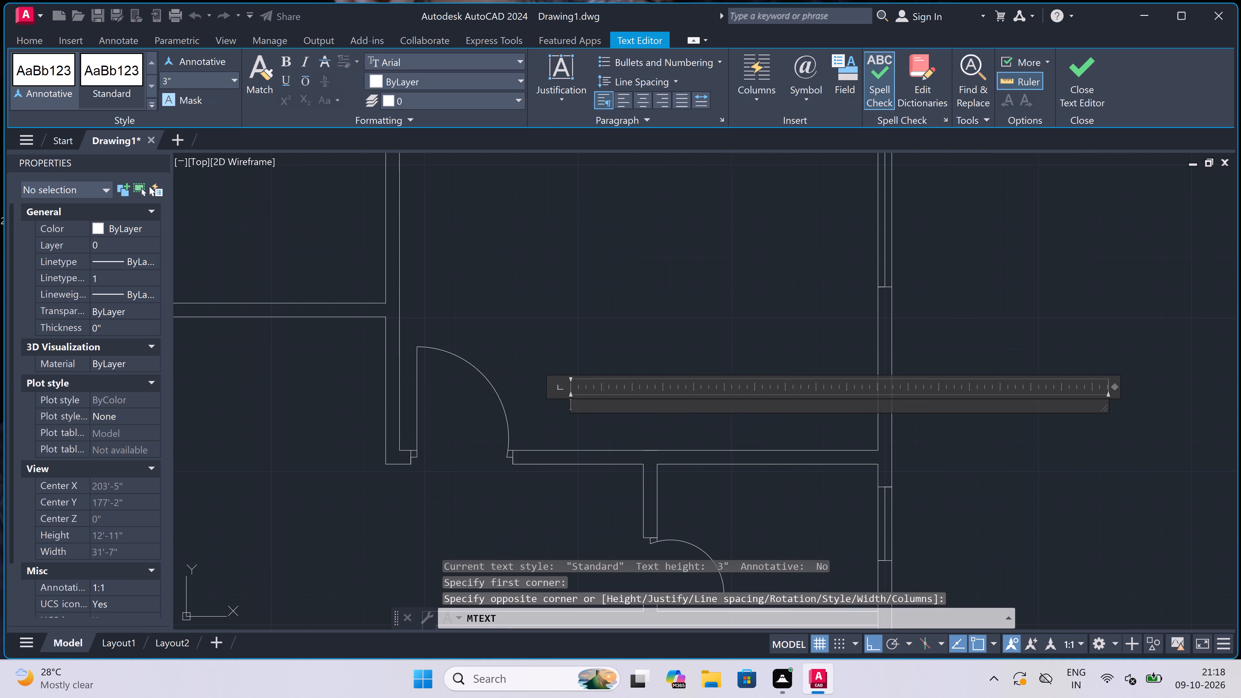
type("BEDROOM")
key("Return")
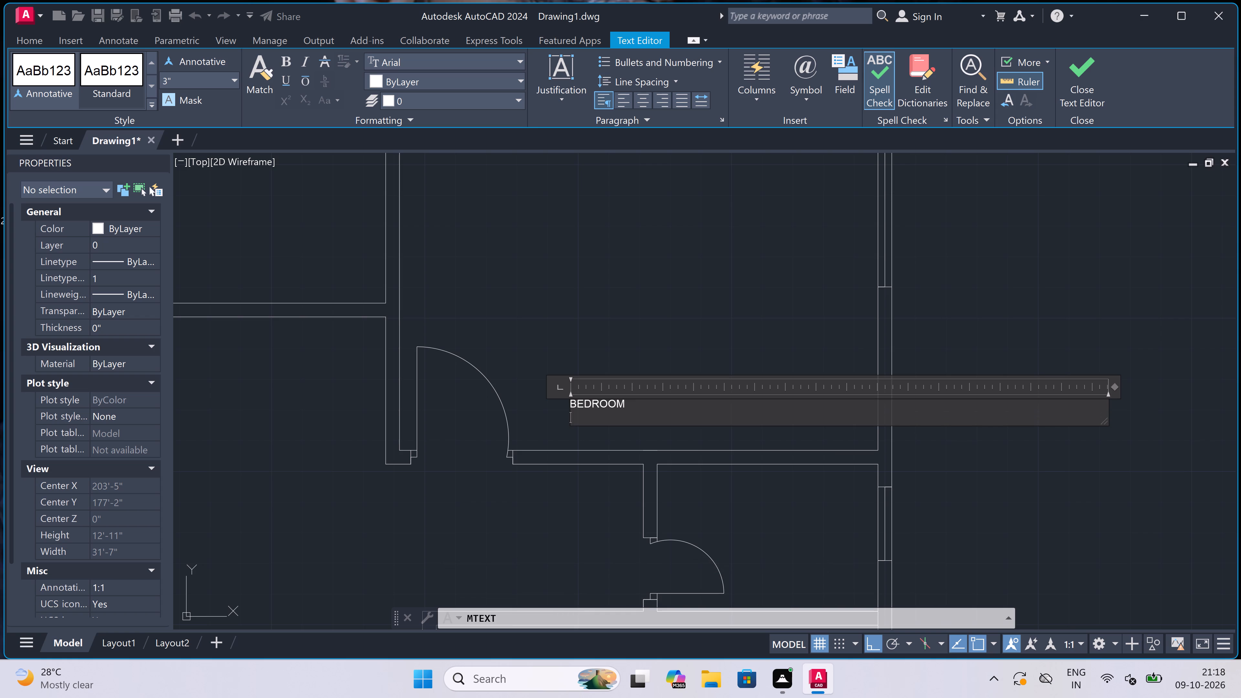
type("13'0")
type("\"x1")
key("2")
type("'0\"")
left_click(589, 331)
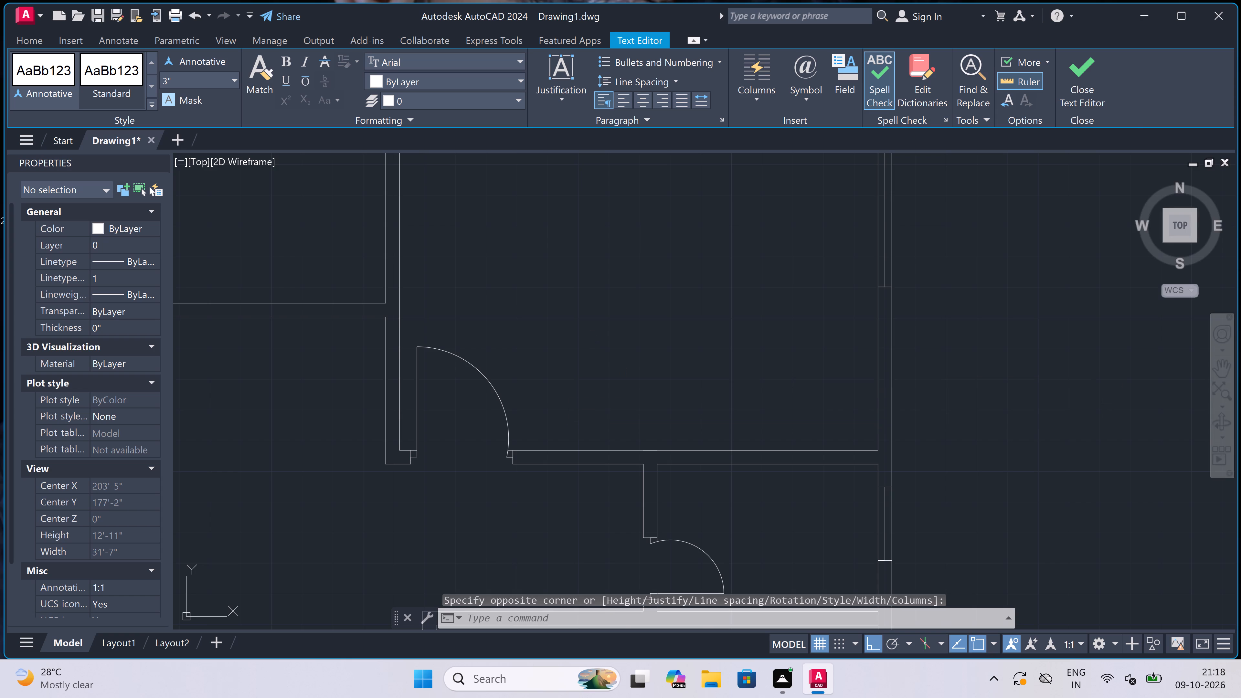
scroll(590, 332, "down", 3)
scroll(640, 389, "up", 2)
scroll(609, 359, "up", 1)
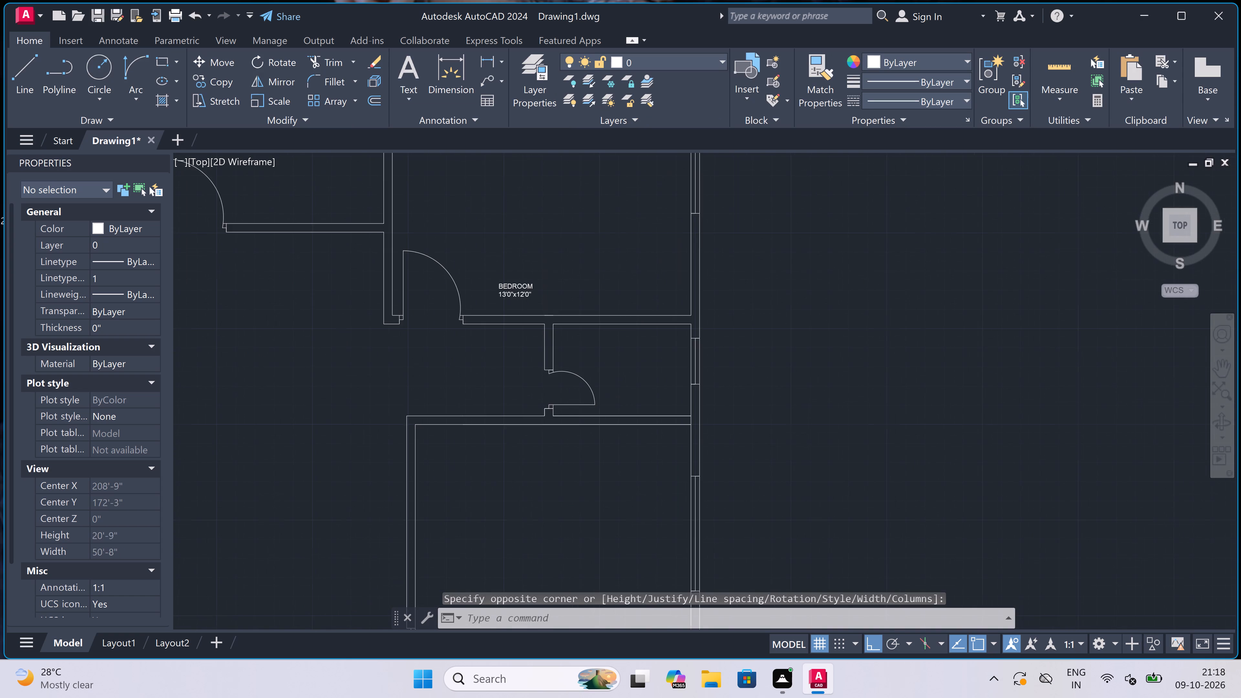
Add a two-line text label reading TOILET and 6'0"x4'0" in the small room directly below the plan's upper-right bedroom.
key("space")
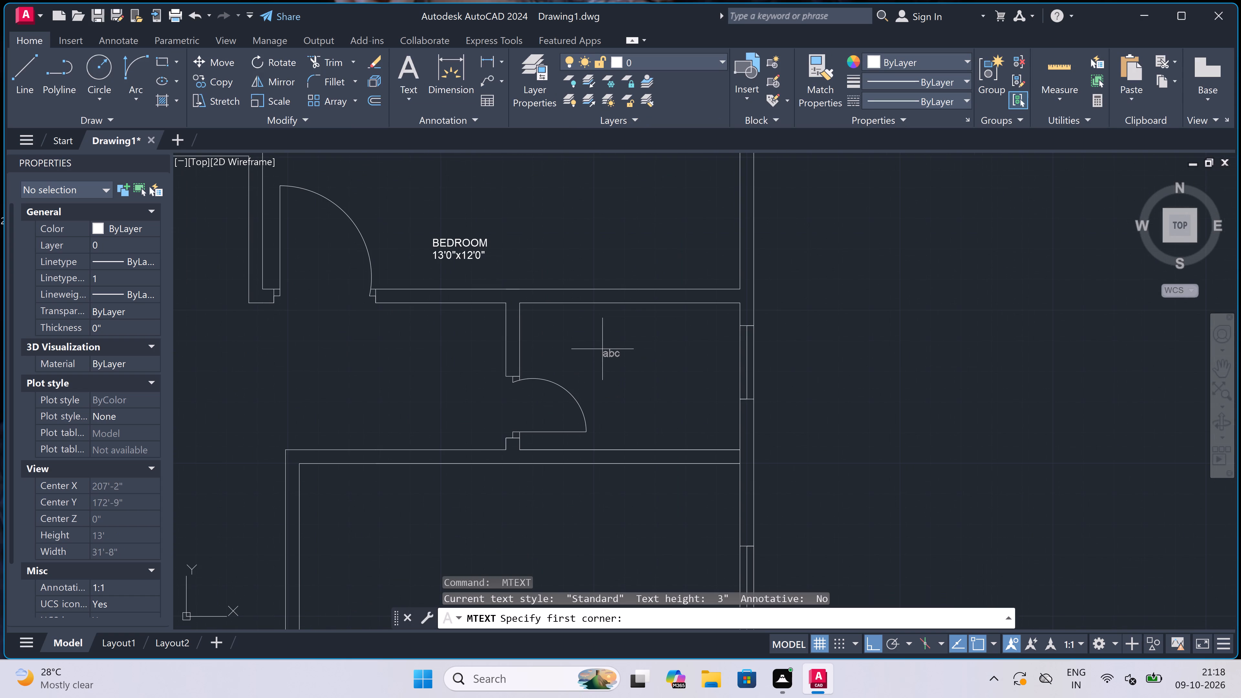
left_click(552, 336)
left_click(797, 335)
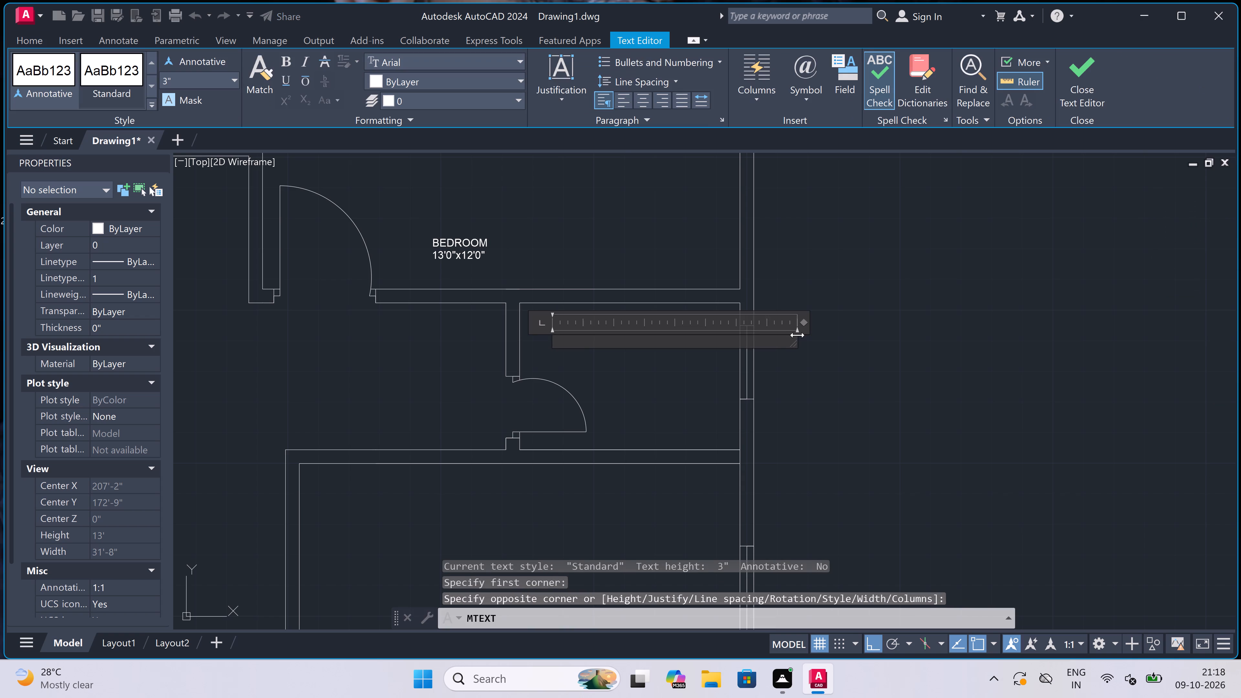
key("t")
type("OILET")
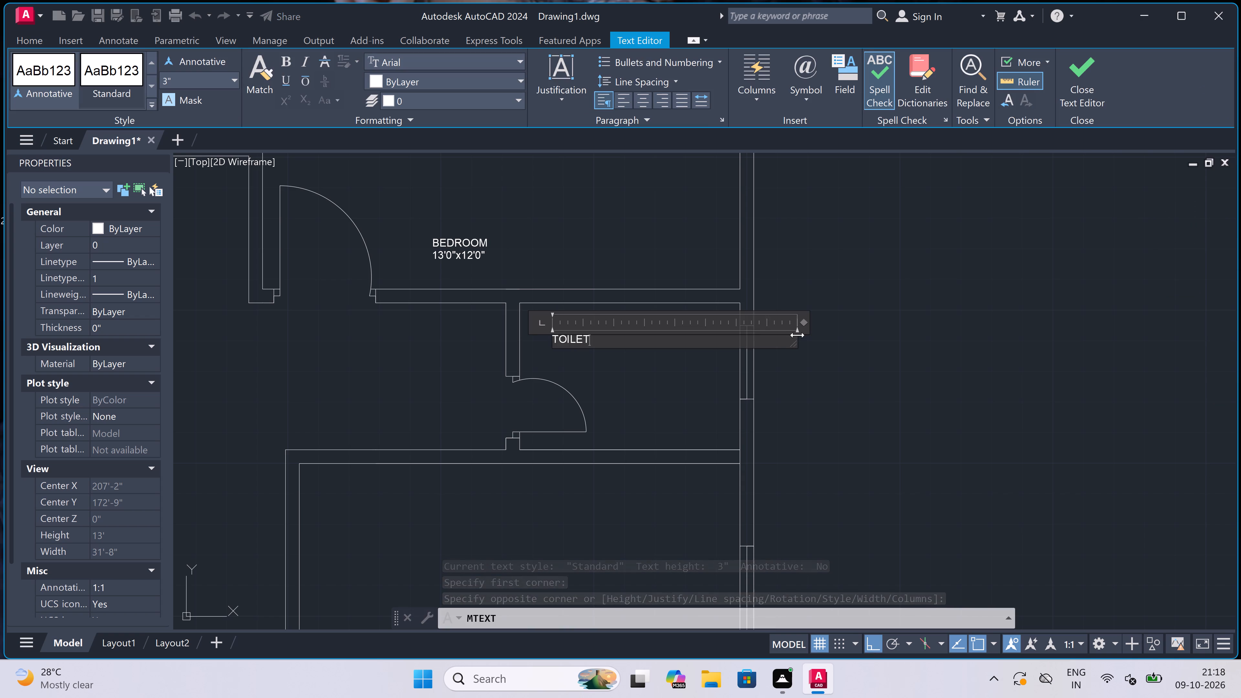
key("Return")
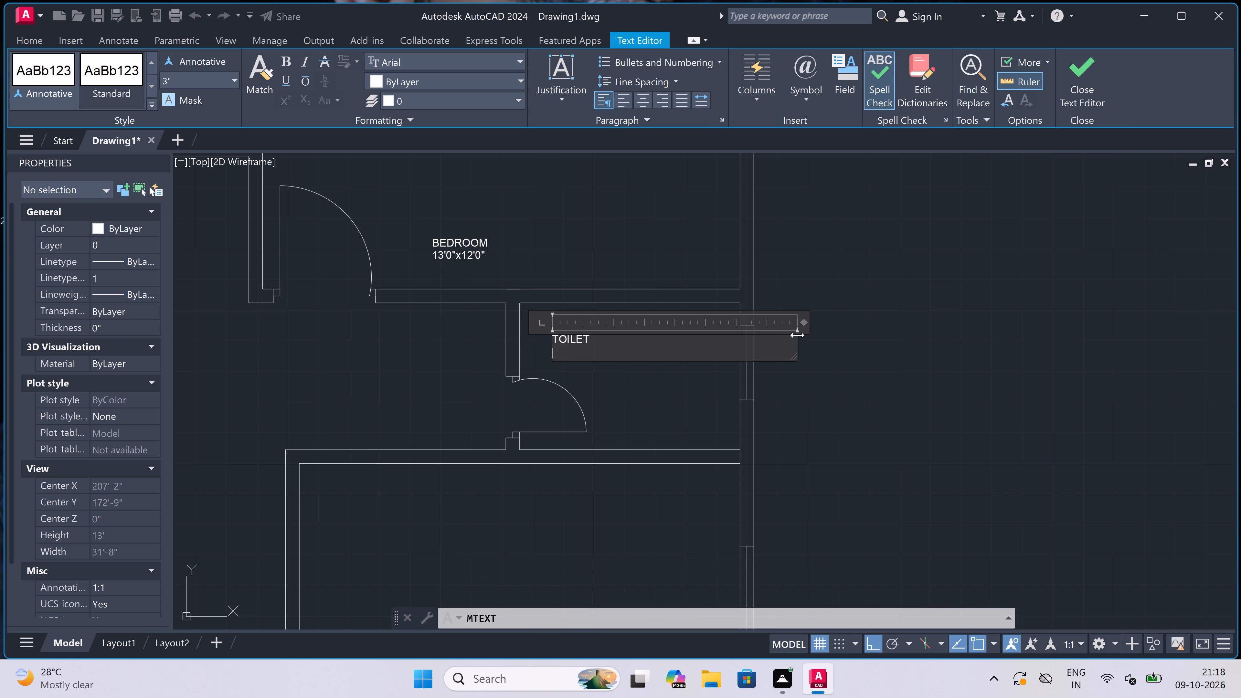
type("6'0")
key("shift+quotedbl")
type("x4'0")
key("shift+quotedbl")
double_click(589, 258)
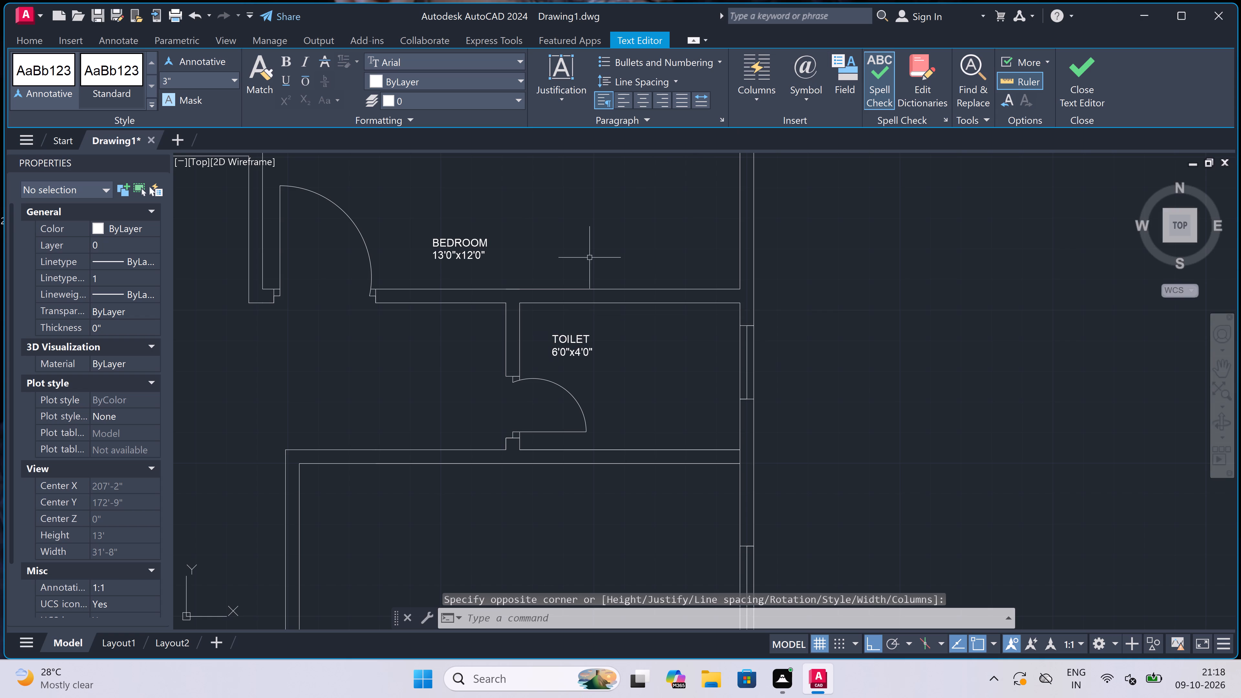
scroll(590, 256, "down", 4)
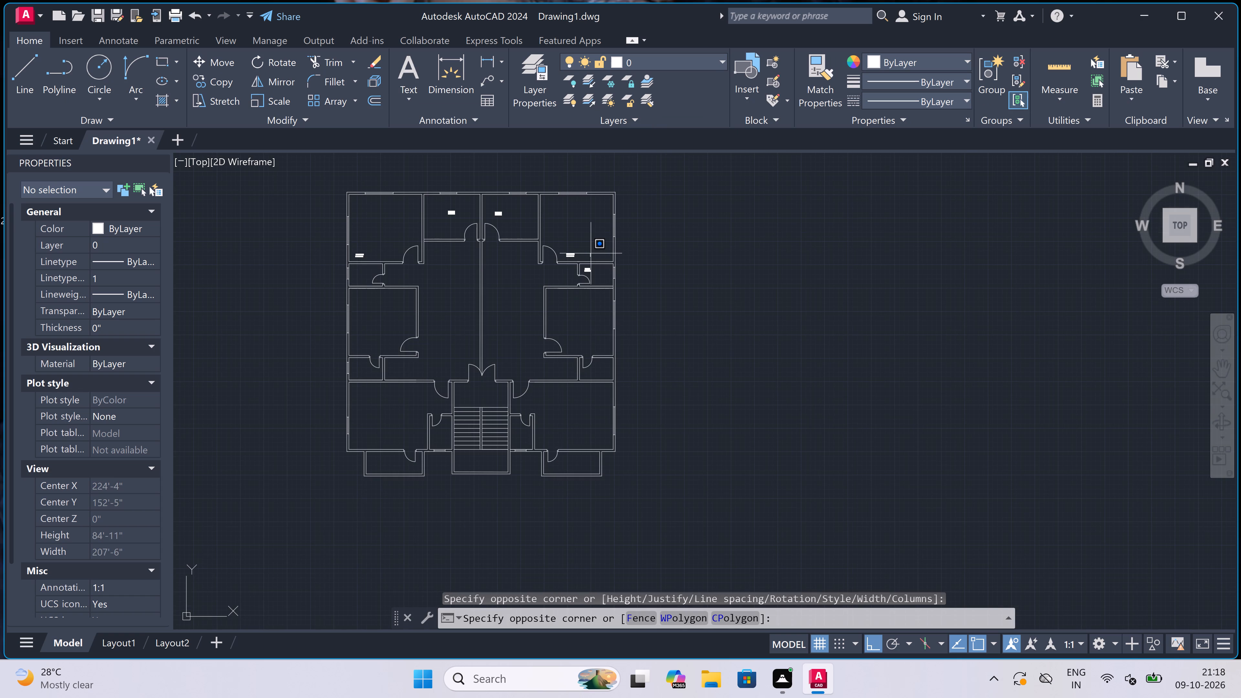
key("Escape")
Add a two-line text label reading BEDROOM and 12'0"x12'0" in the middle room along the plan's right outer wall.
key("space")
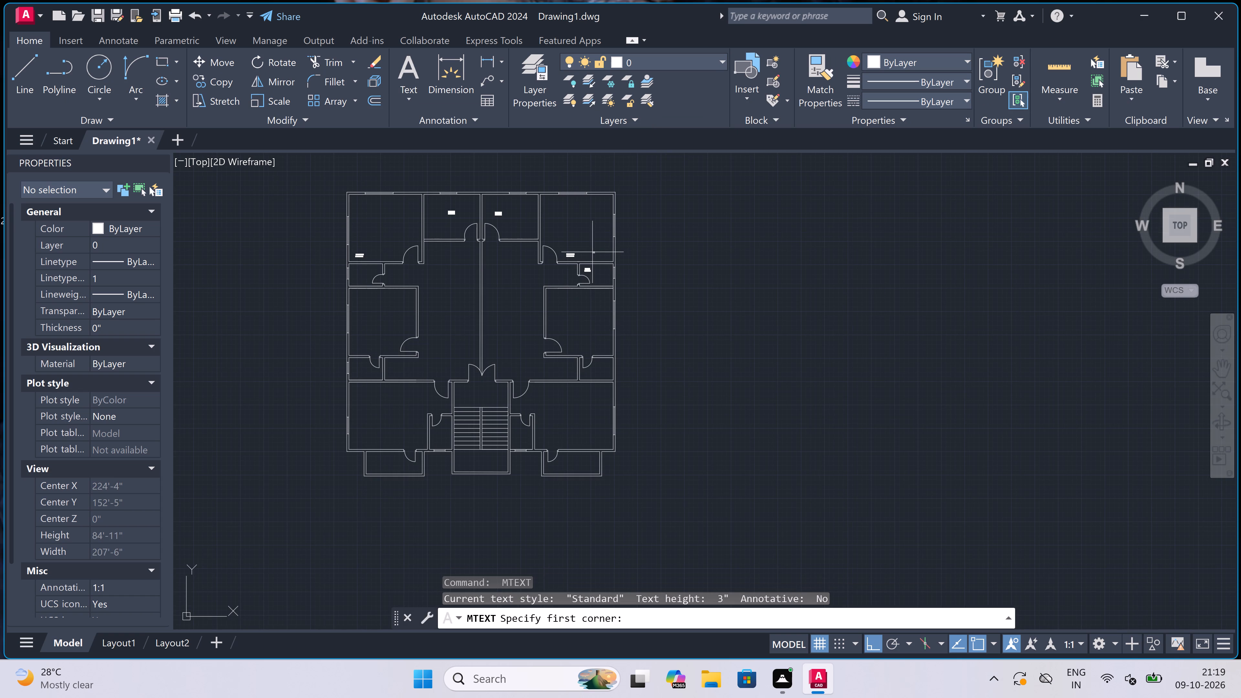
scroll(592, 252, "down", 1)
scroll(587, 310, "up", 3)
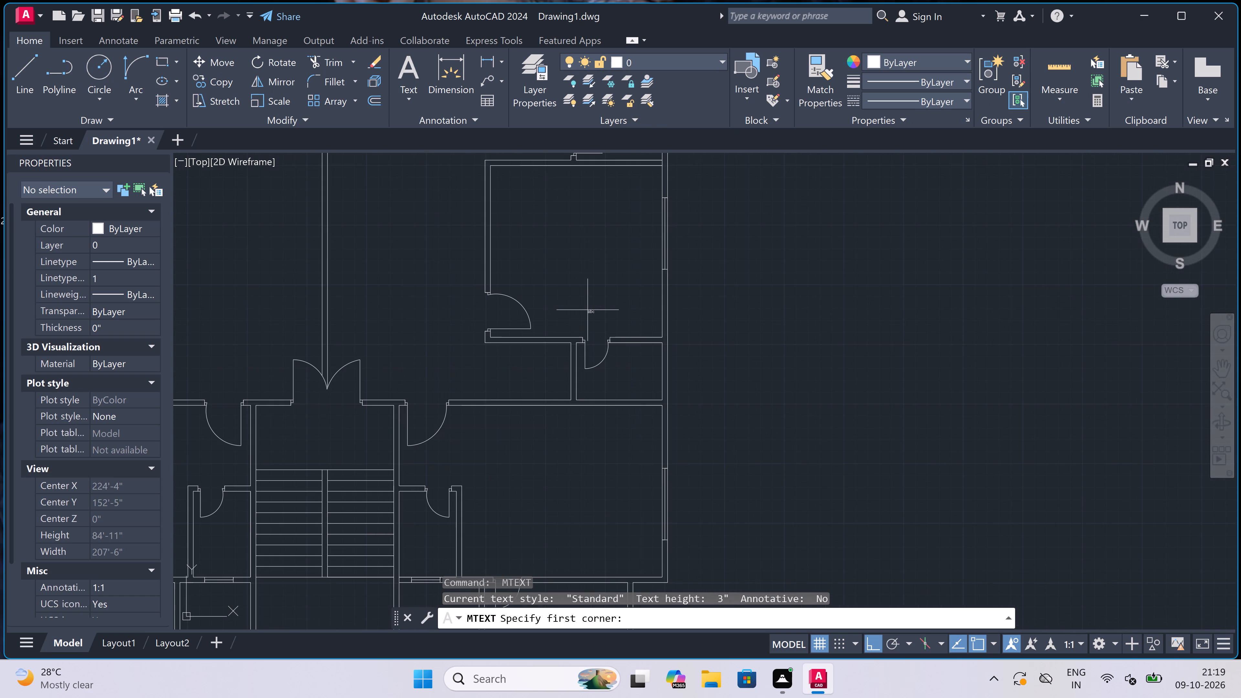
scroll(589, 316, "up", 2)
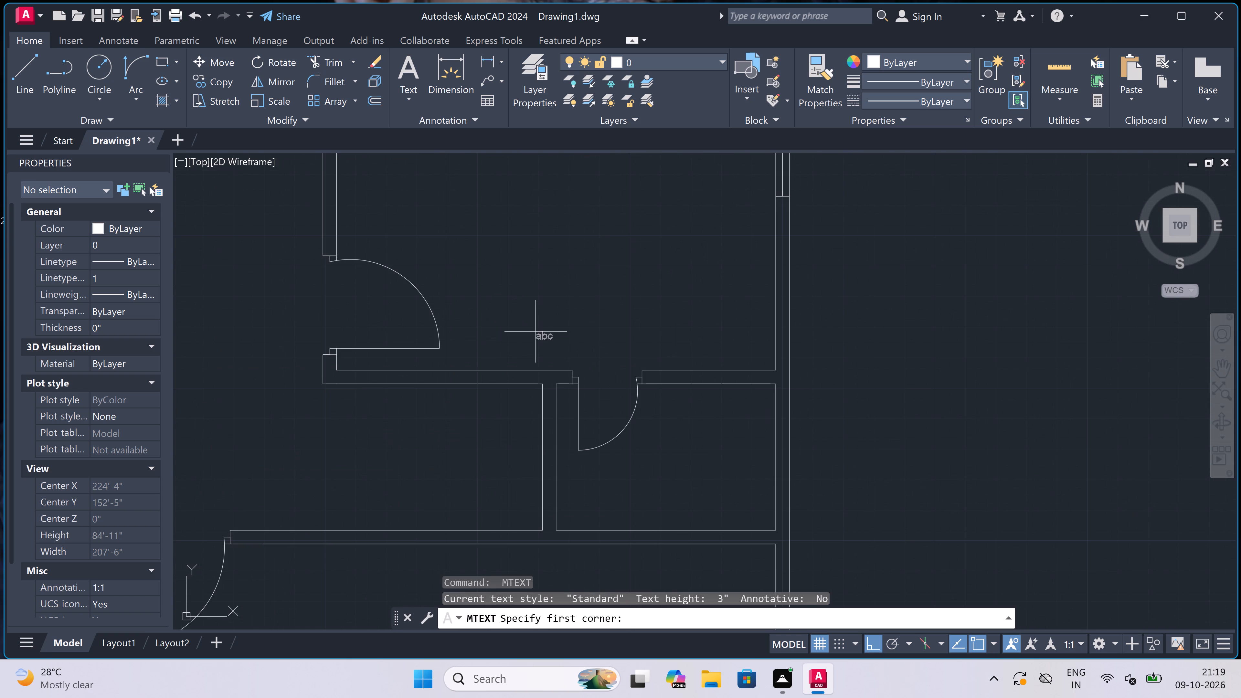
left_click(520, 324)
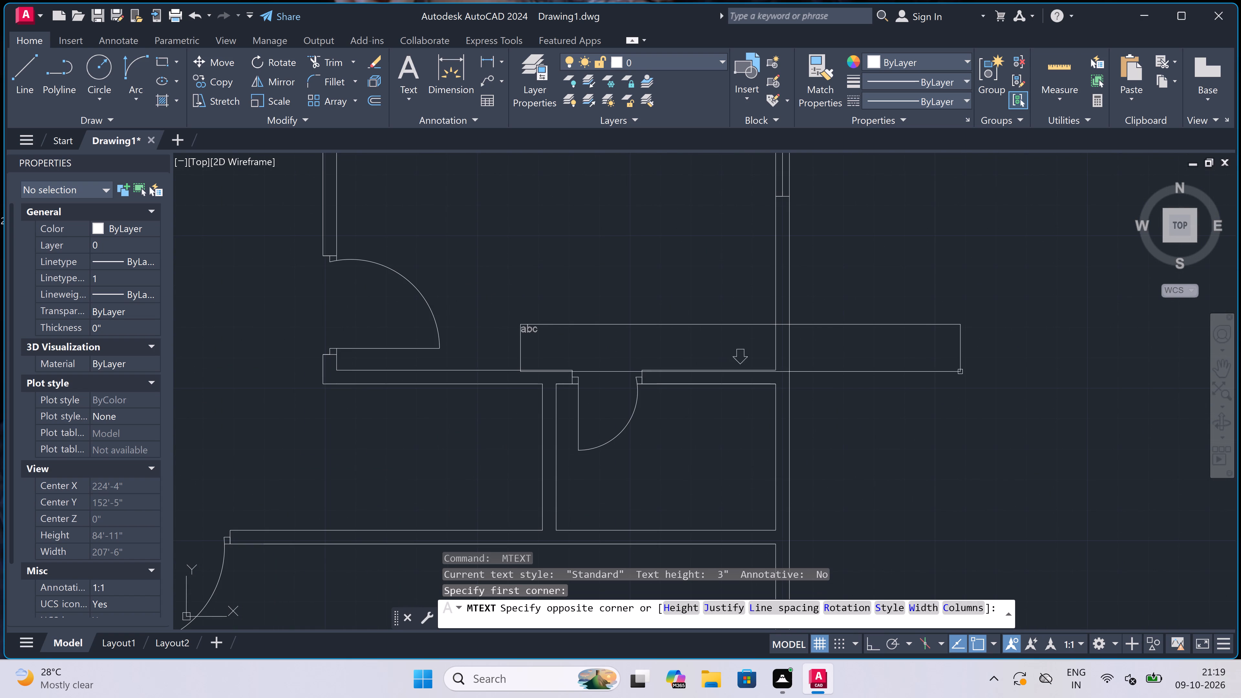
double_click(1000, 337)
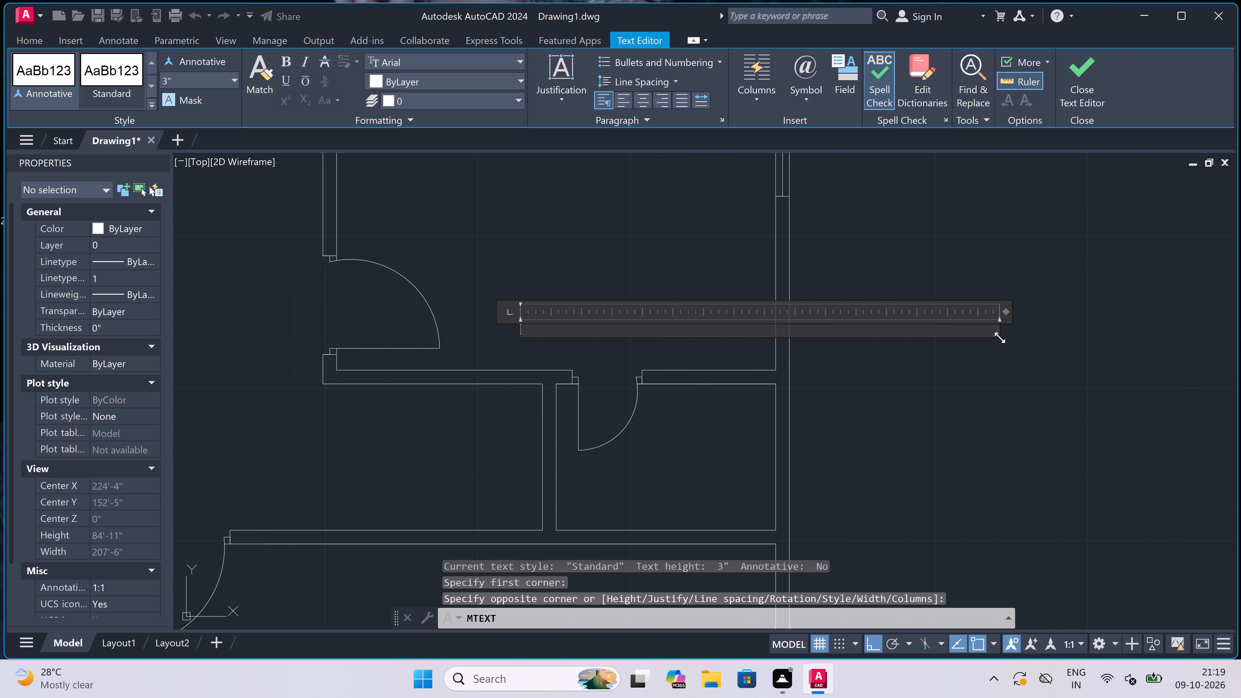
type("BEDROOM")
key("Return")
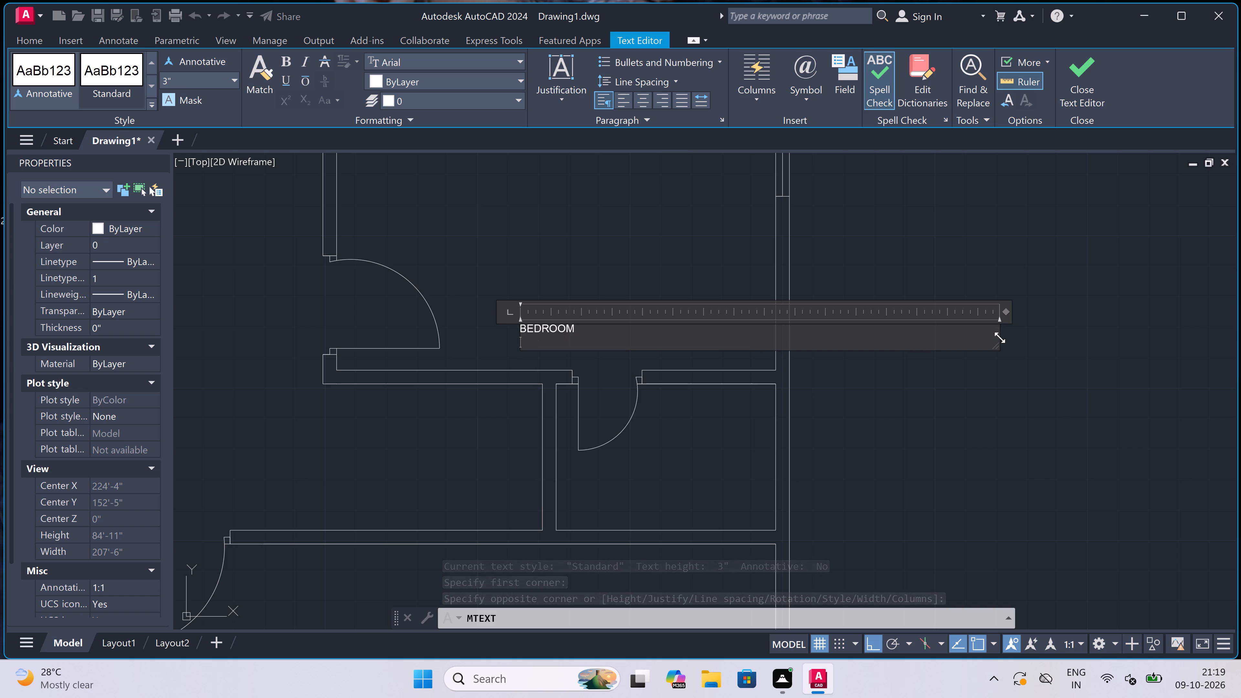
type("12'0")
type("\"x")
type("12")
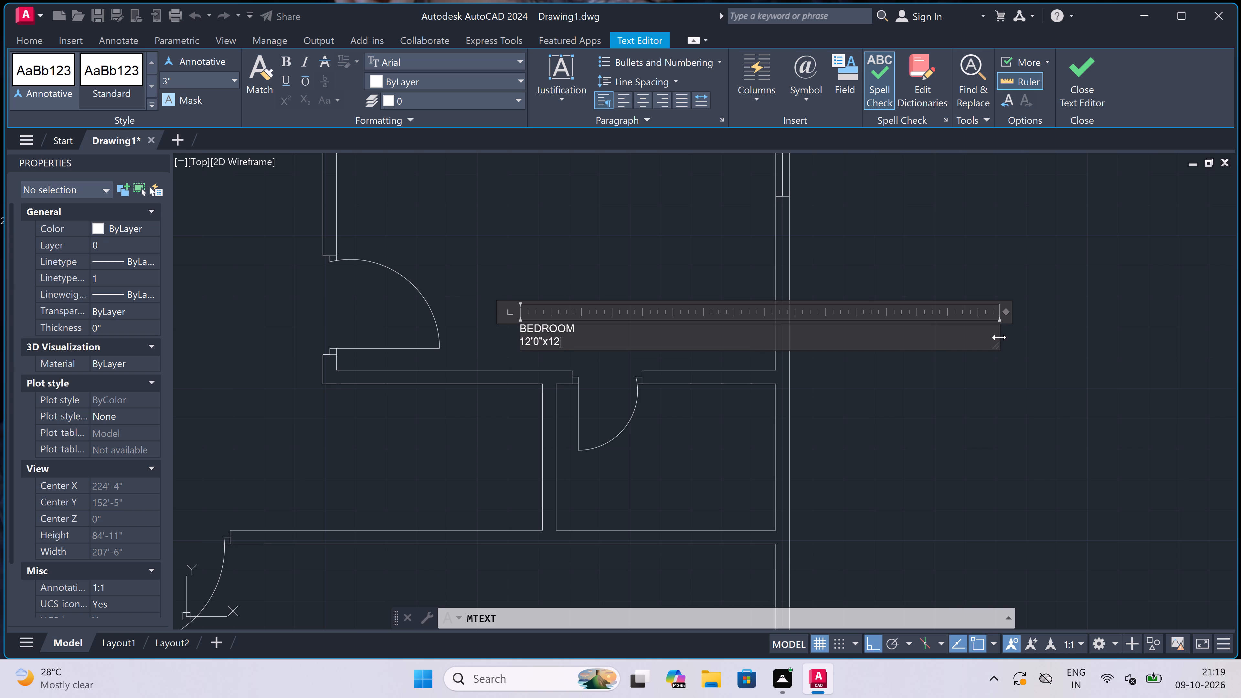
type("'0\"")
left_click(568, 264)
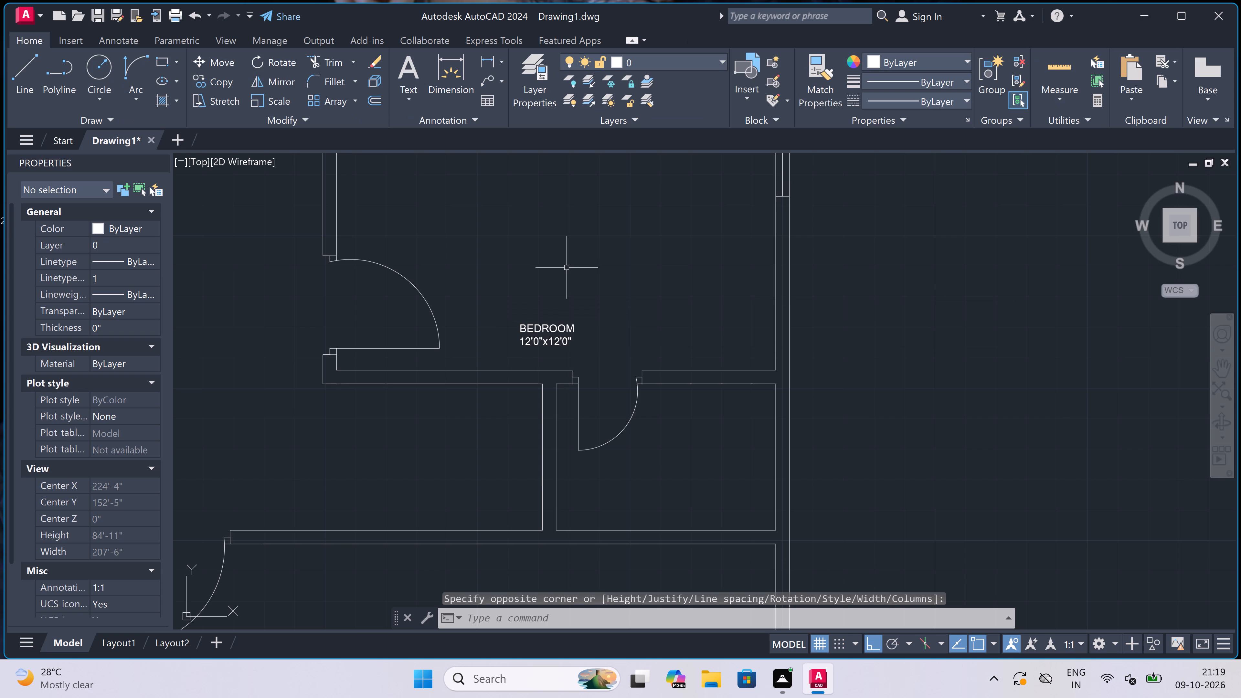
Add a two-line text label reading TOILET and 6'0"x4'0" in the small room directly below the 12'0"x12'0" bedroom.
key("space")
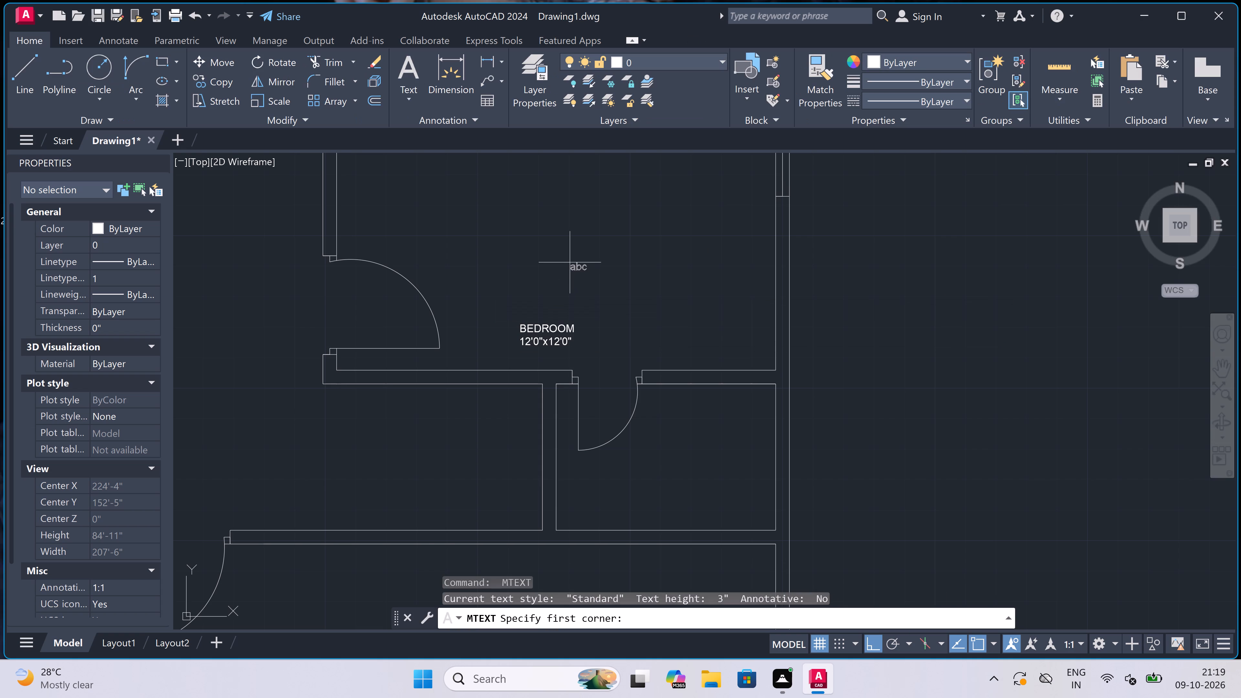
scroll(571, 262, "down", 2)
scroll(594, 336, "up", 3)
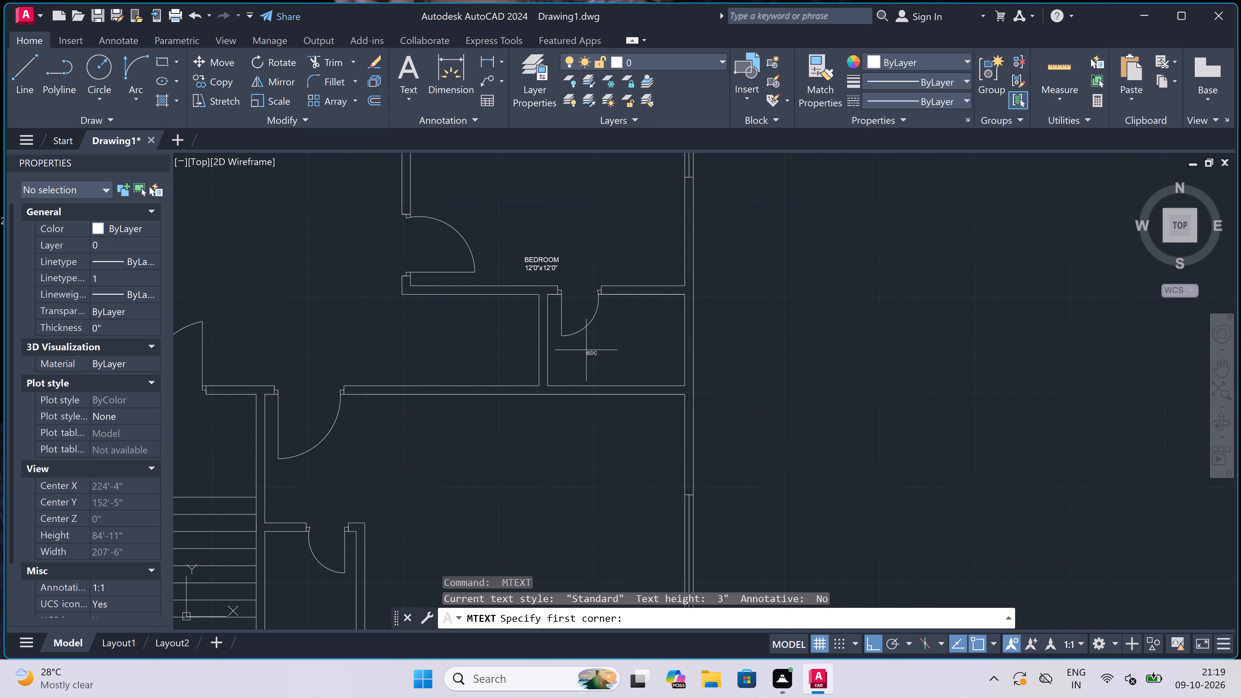
left_click(525, 359)
left_click(933, 358)
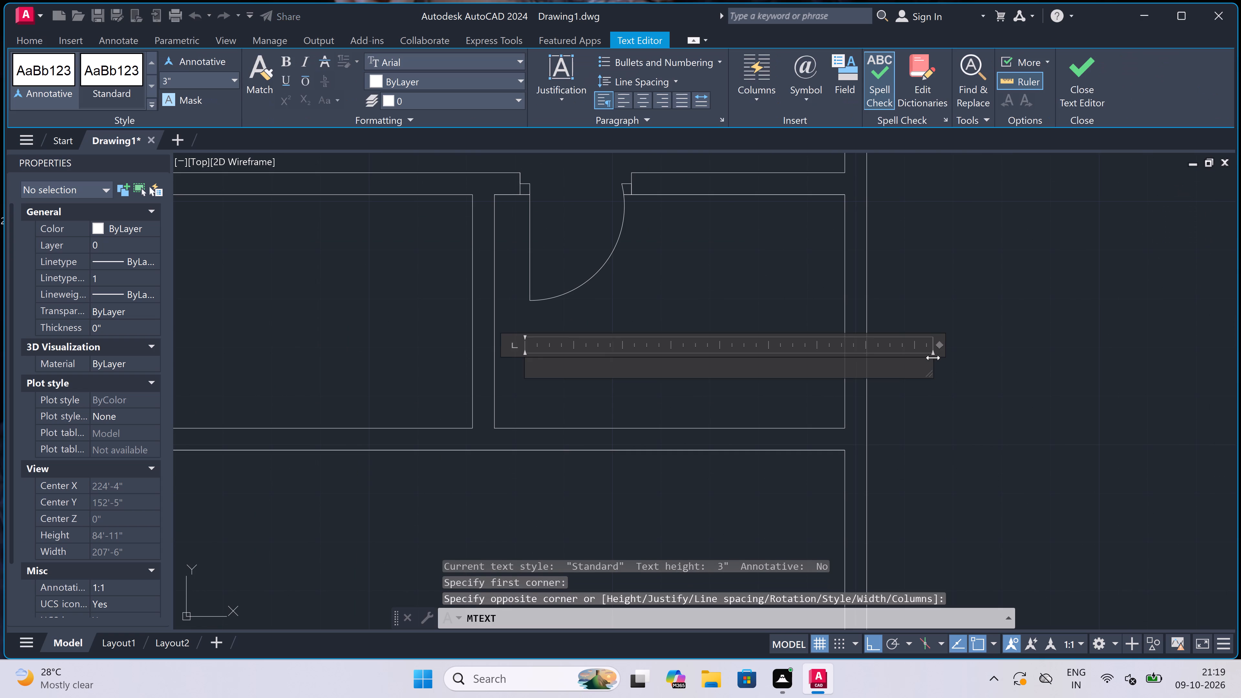
type("TOILET")
key("Return")
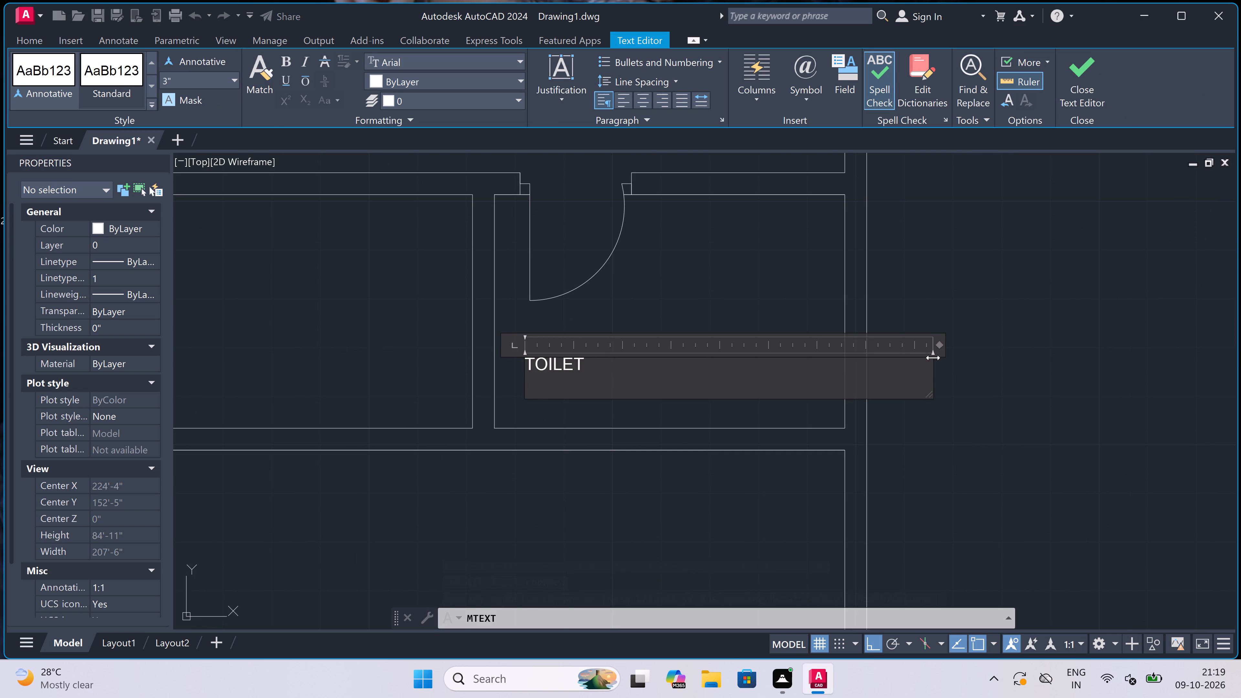
type("6'0")
type("\"x")
type("4'0\"")
left_click(582, 286)
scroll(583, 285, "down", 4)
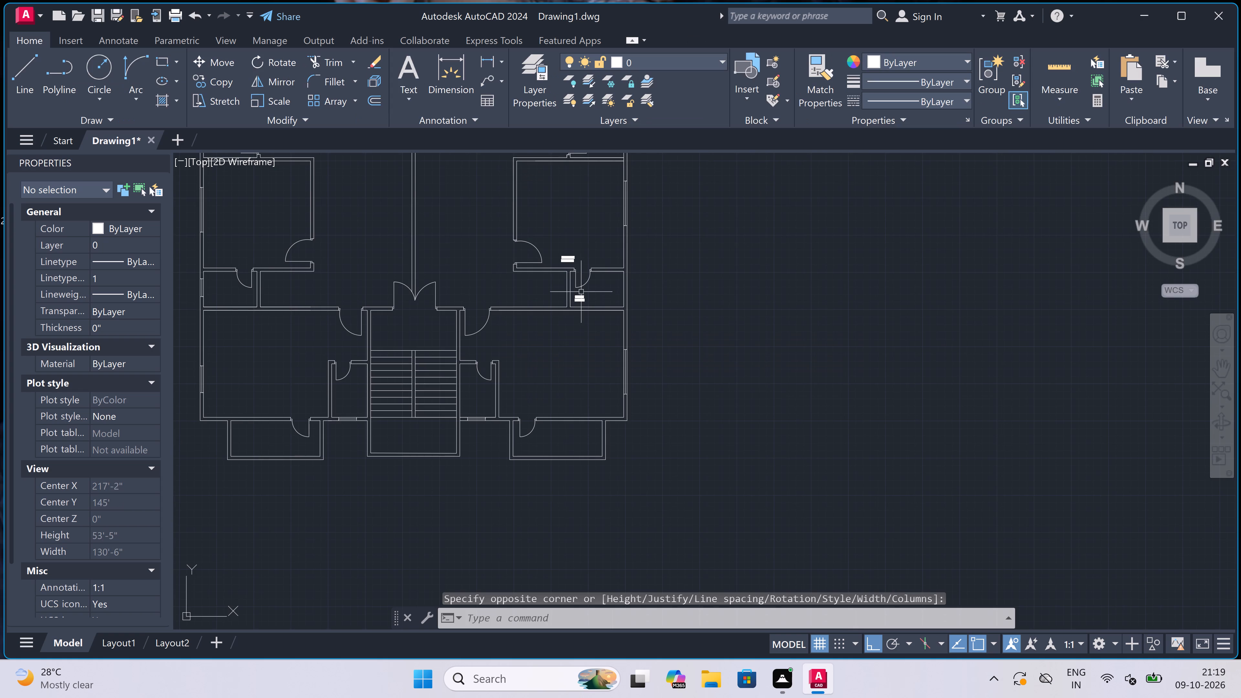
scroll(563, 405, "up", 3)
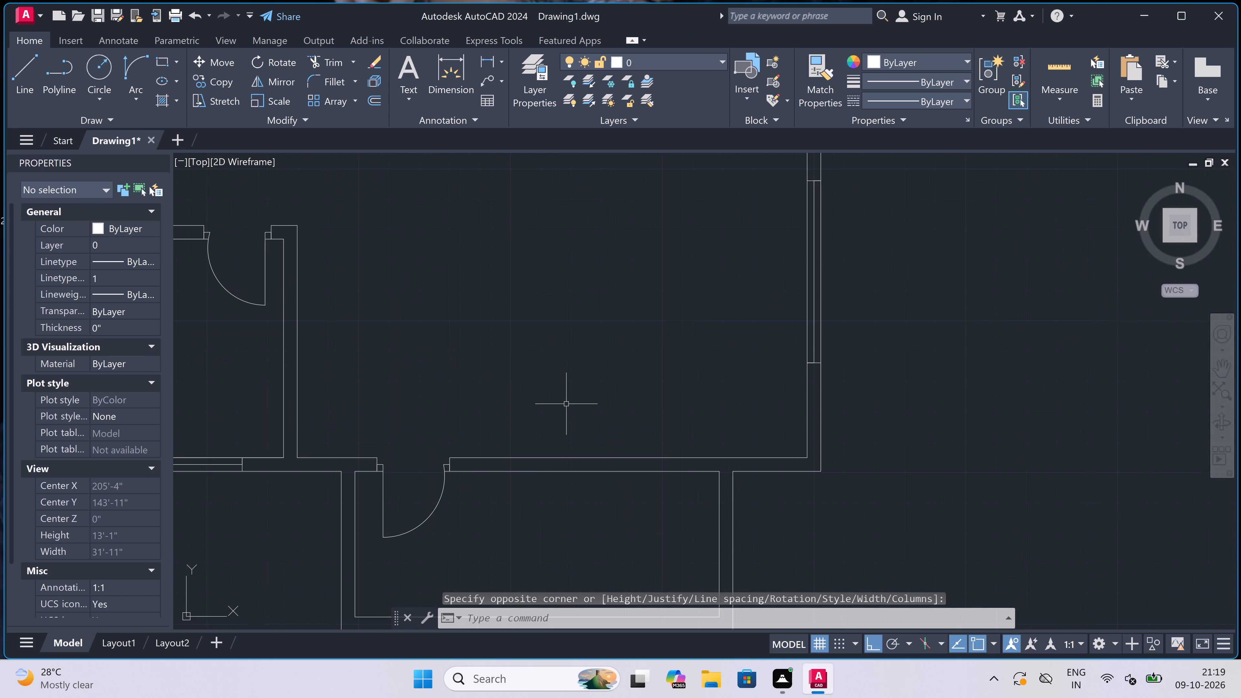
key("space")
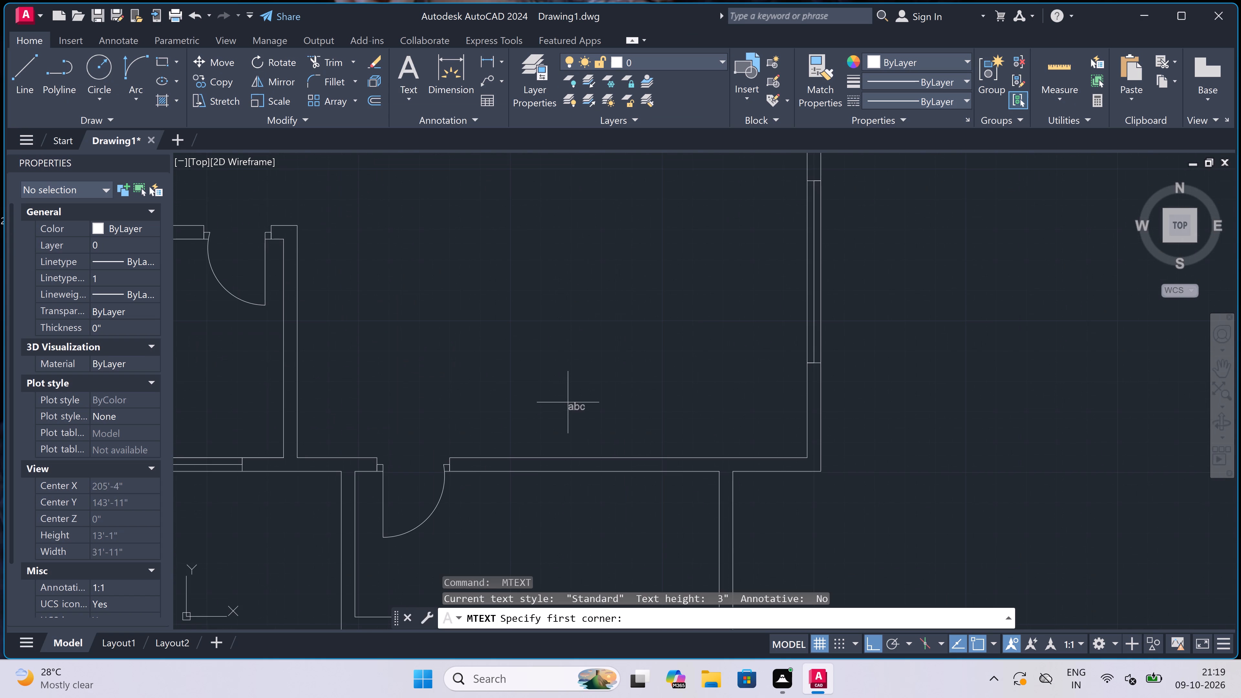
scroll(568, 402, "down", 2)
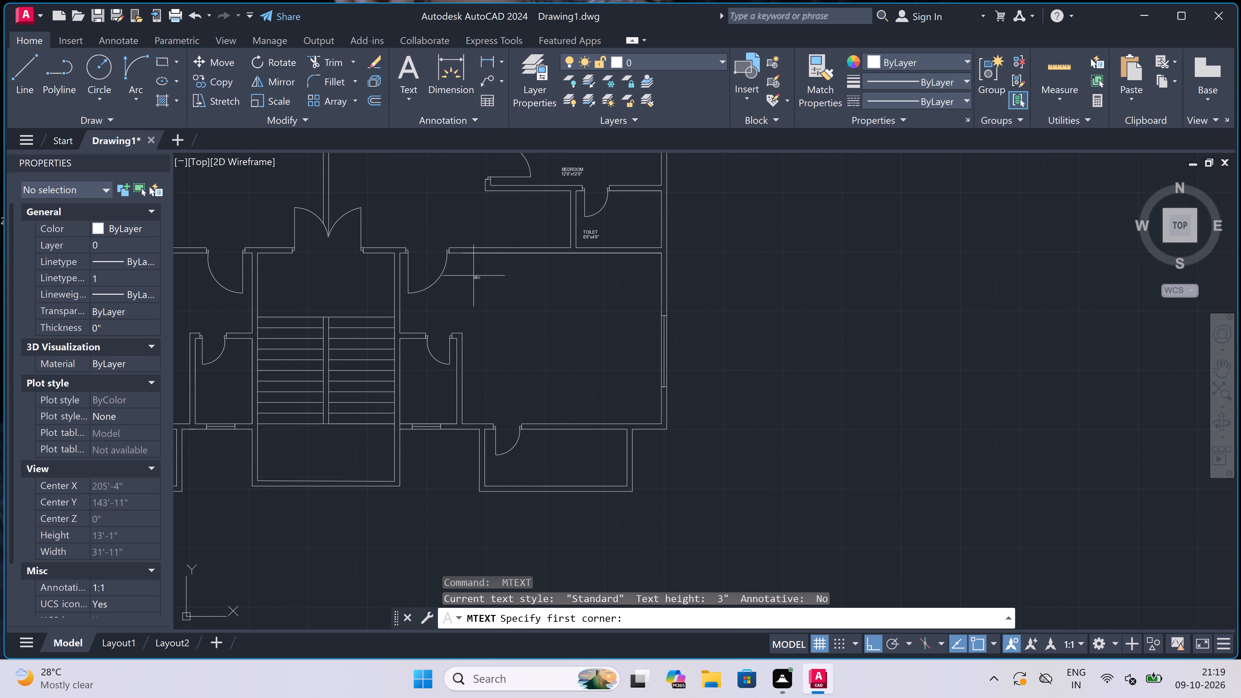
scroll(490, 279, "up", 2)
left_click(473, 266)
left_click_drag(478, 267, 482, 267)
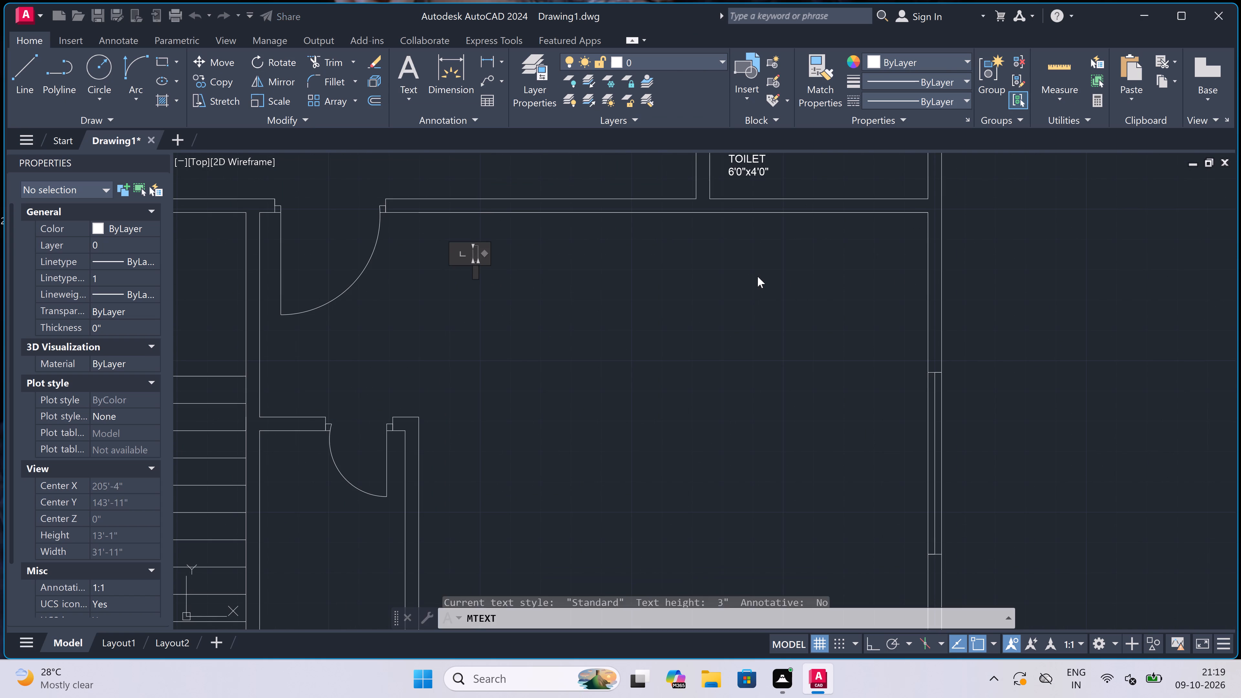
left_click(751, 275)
Add a two-line text label reading BEDROOM and 14'0"x12'0" near the upper wall of the plan's large lower-right room.
key("space")
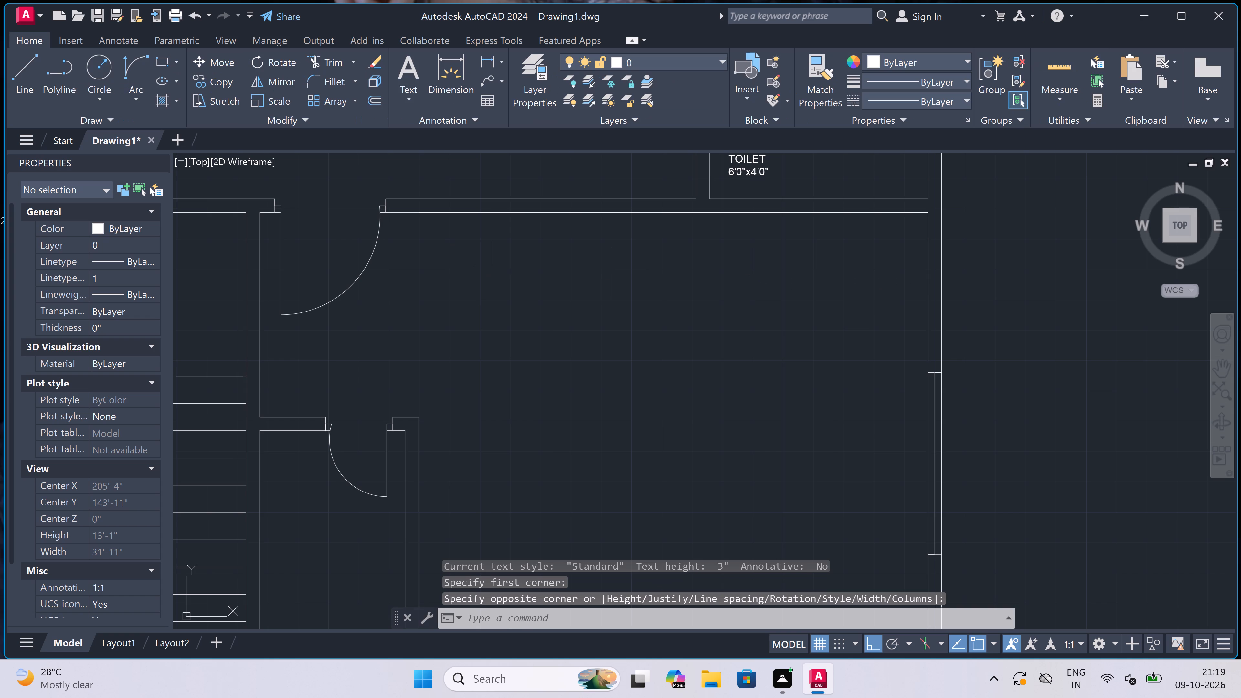
left_click(486, 247)
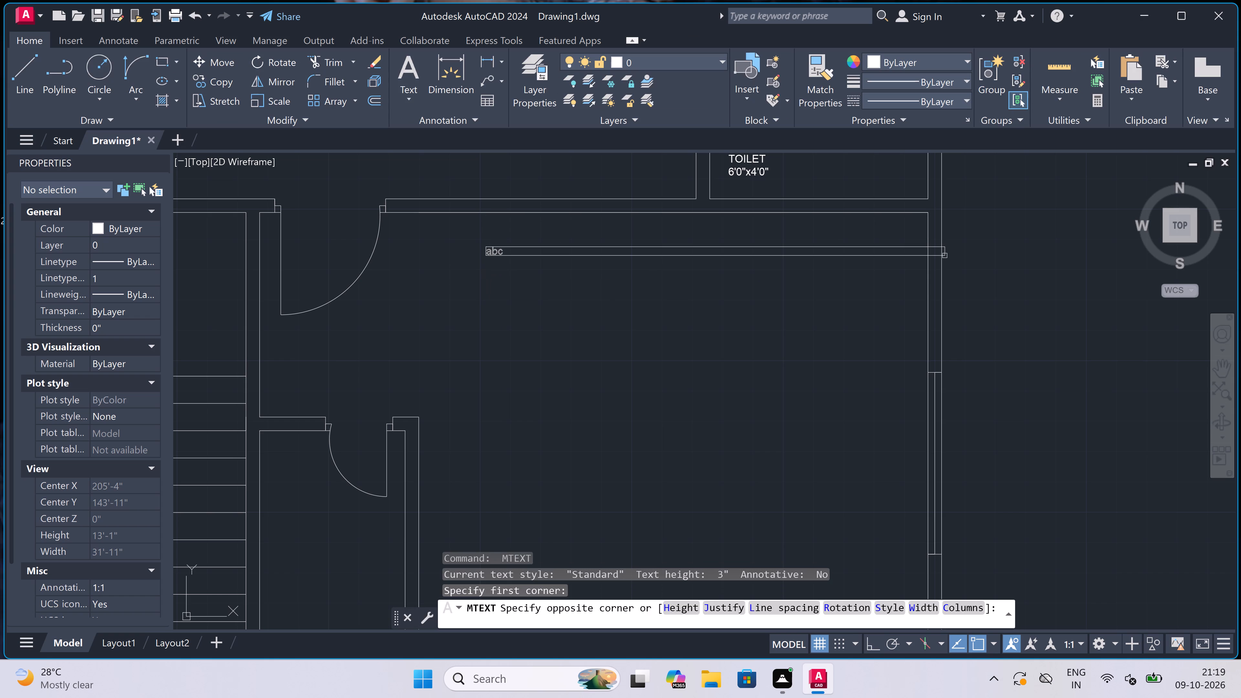
left_click(959, 257)
scroll(554, 349, "down", 1)
scroll(559, 267, "up", 1)
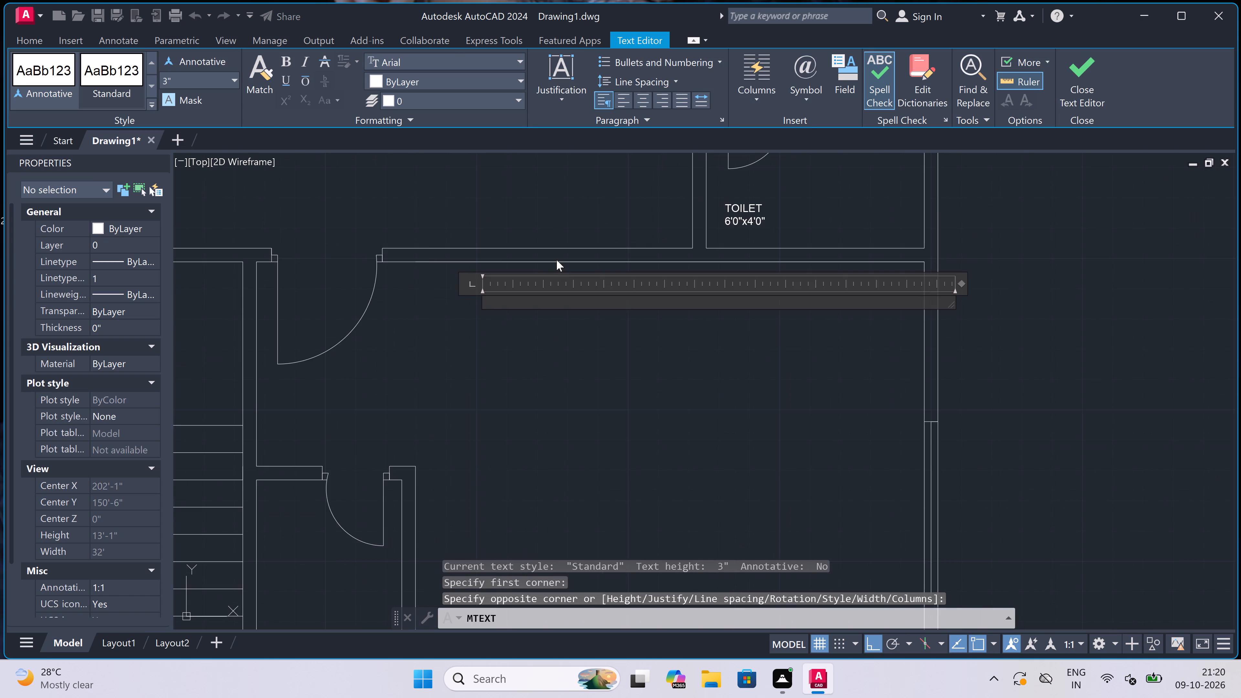
scroll(557, 260, "up", 3)
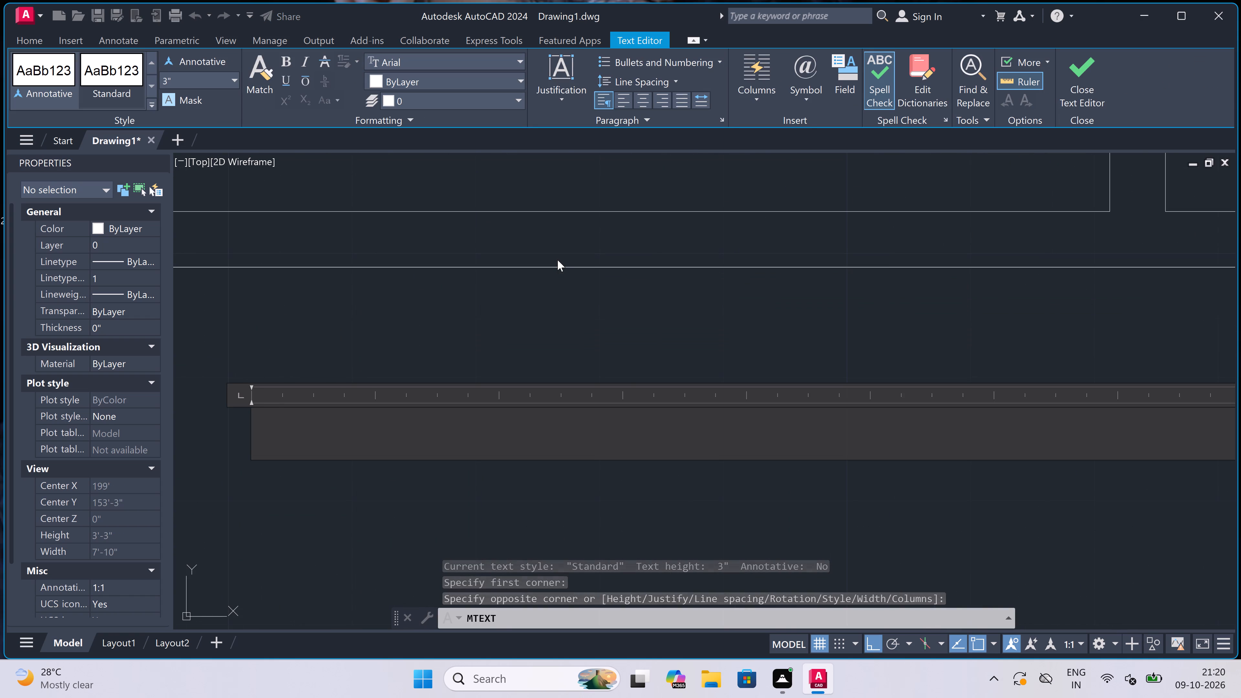
type("BEDROOM")
key("Return")
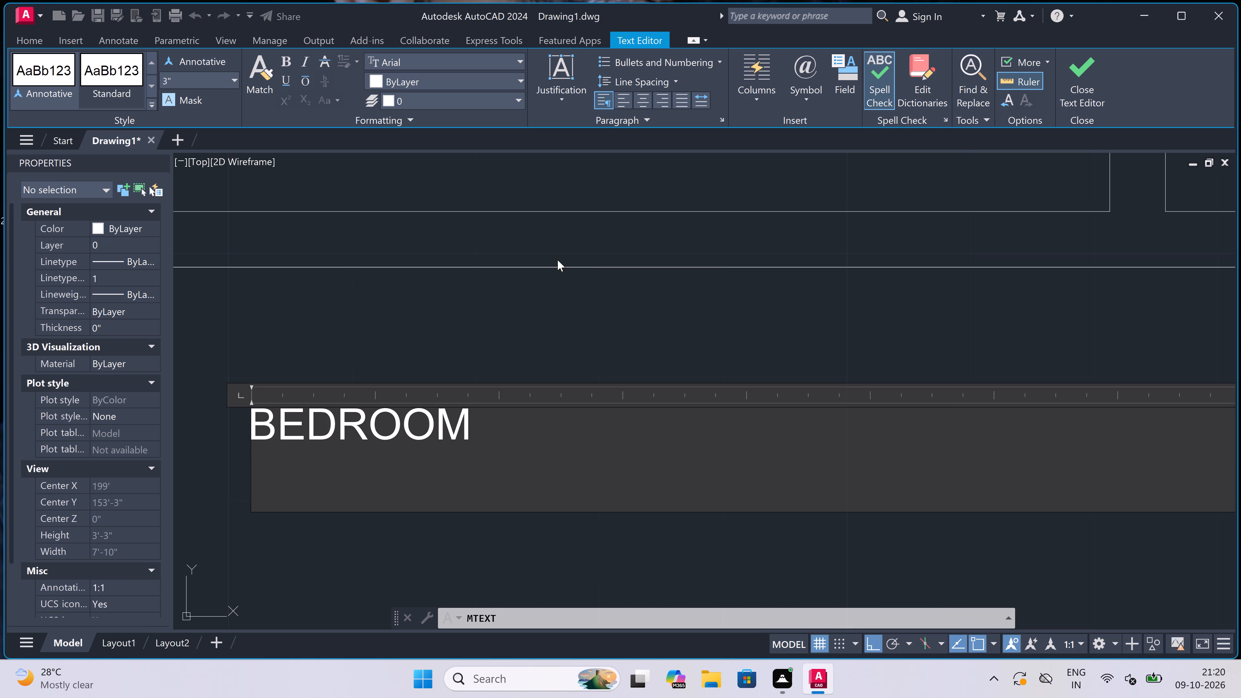
type("14'0")
type("\"x")
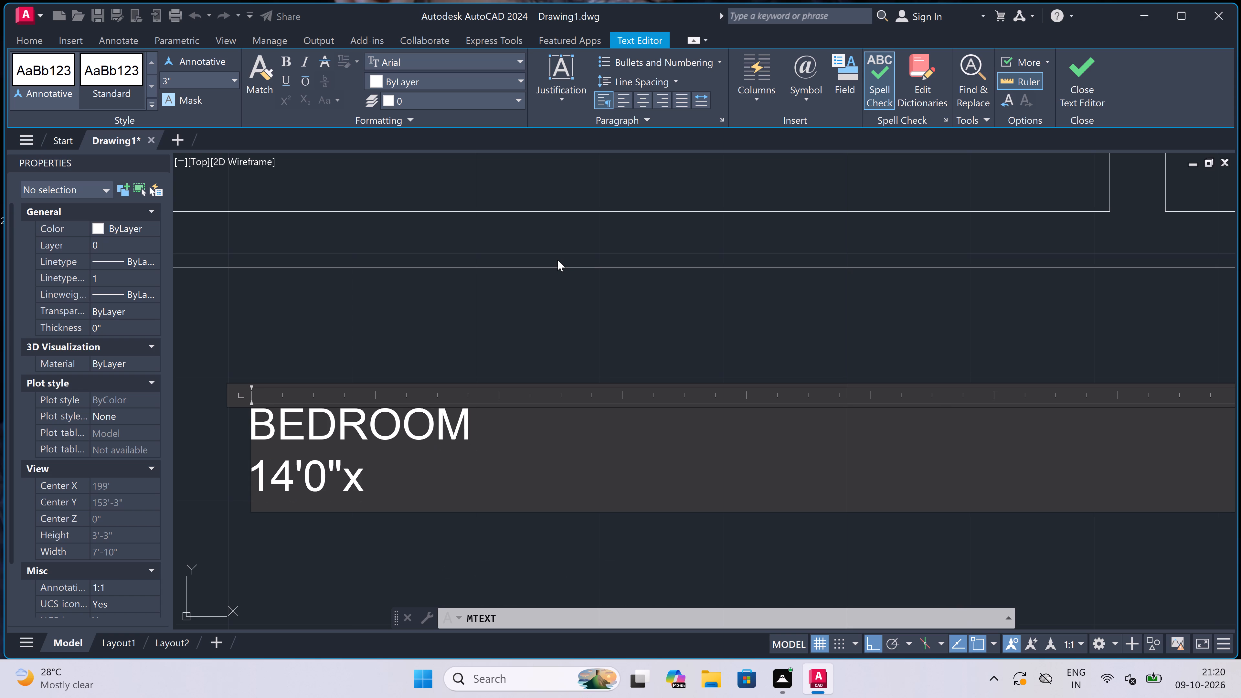
type("12'0\"")
left_click(552, 312)
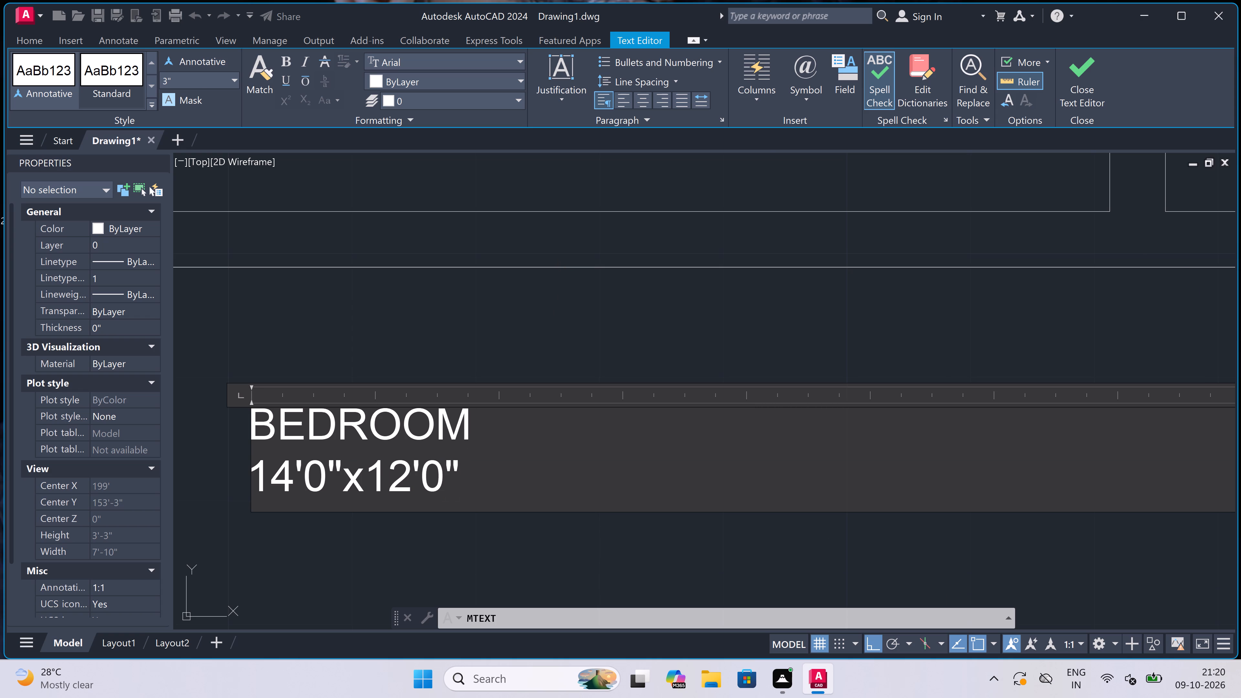
Add a two-line text label reading STAIRS and 9'0"x17'6" in the landing area just above the central staircase.
scroll(552, 312, "down", 8)
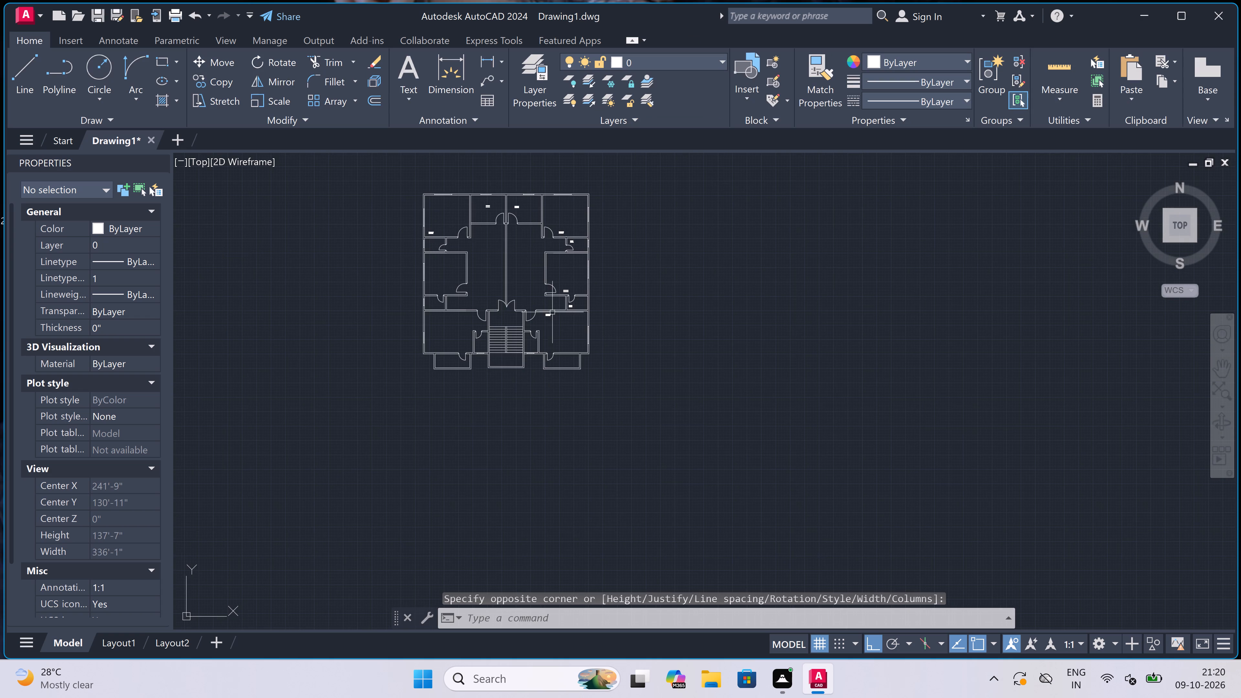
scroll(457, 311, "up", 3)
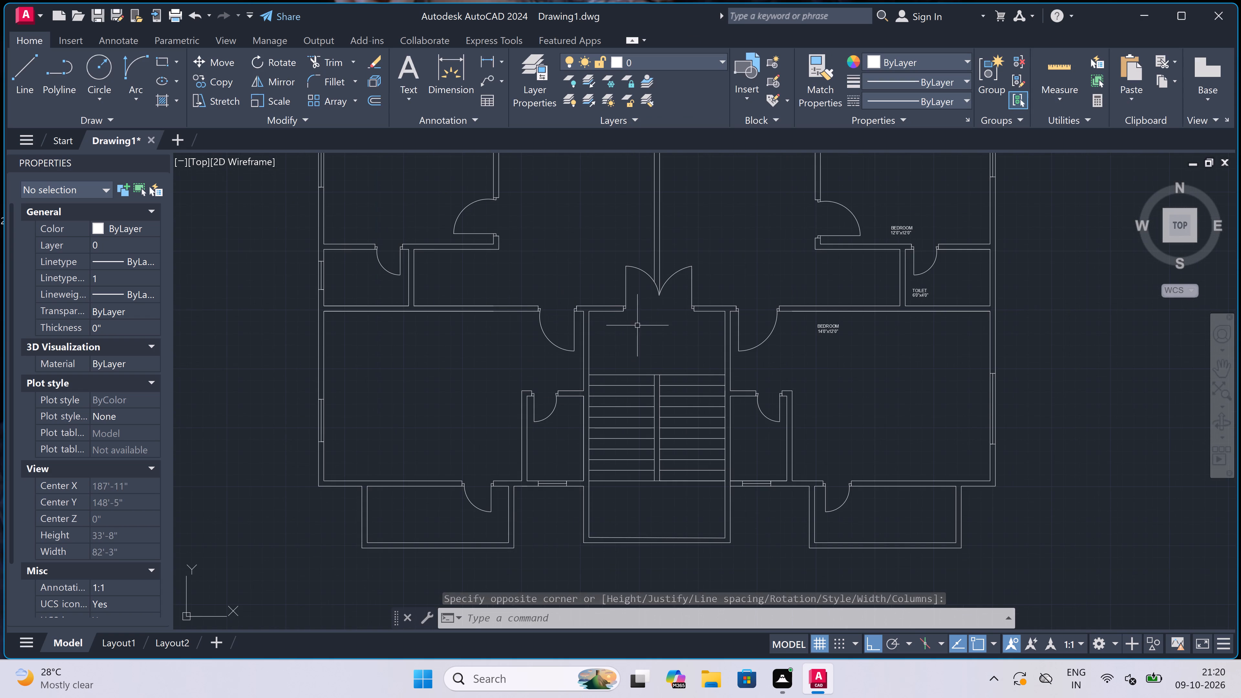
scroll(661, 331, "up", 2)
key("space")
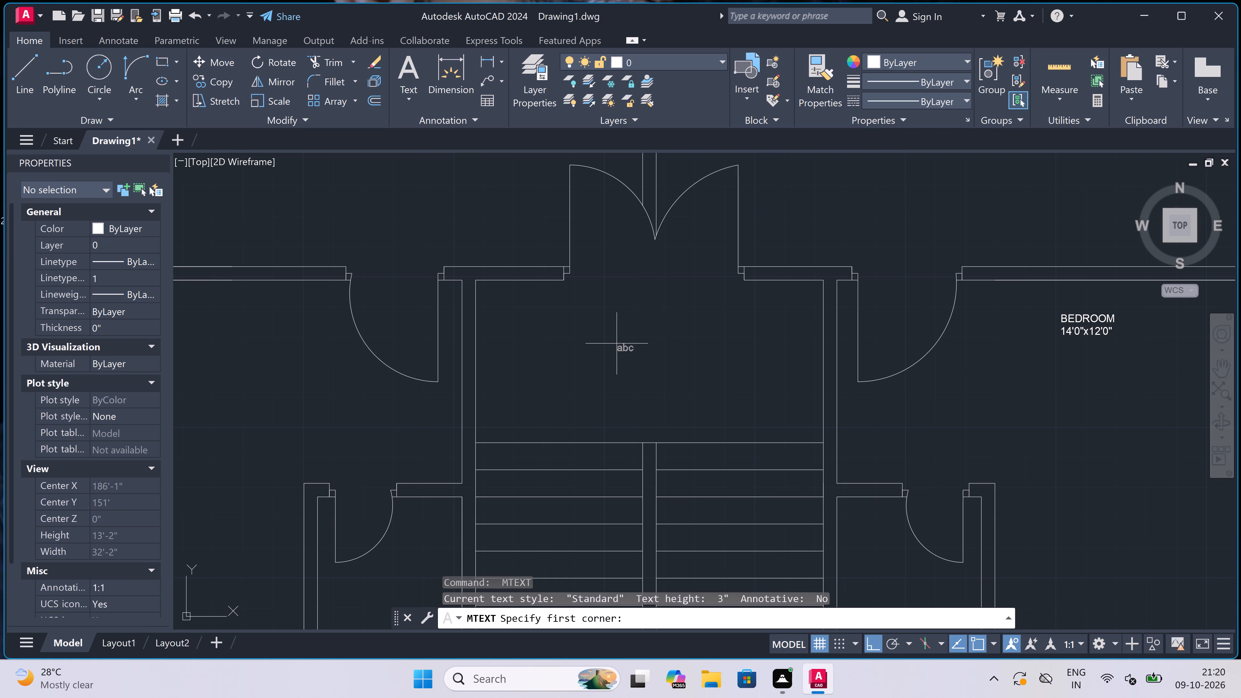
left_click_drag(583, 344, 590, 344)
left_click(845, 353)
scroll(692, 374, "up", 2)
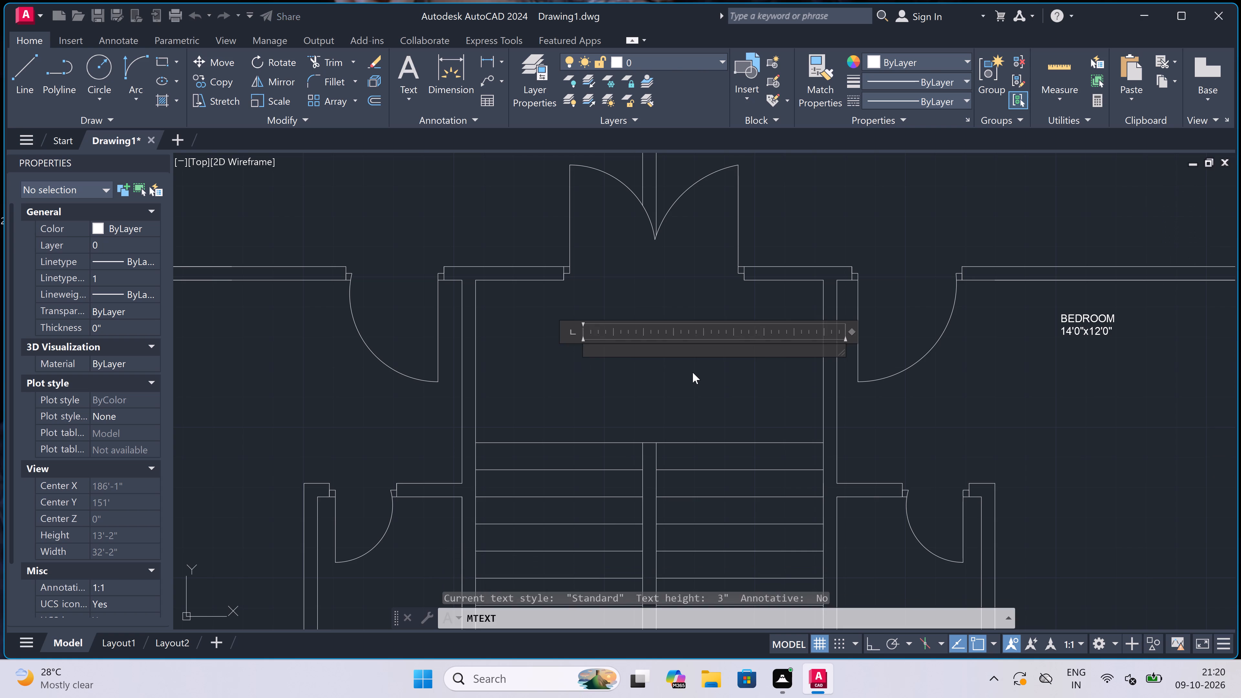
type("STAIRS")
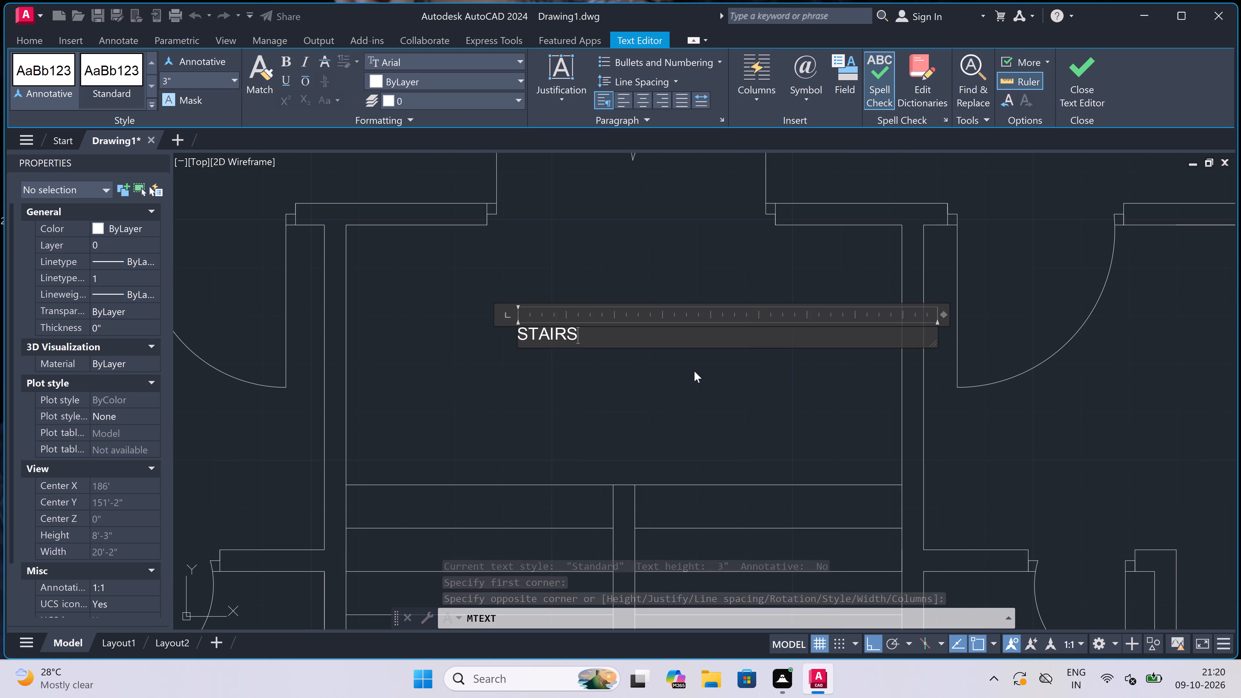
key("Return")
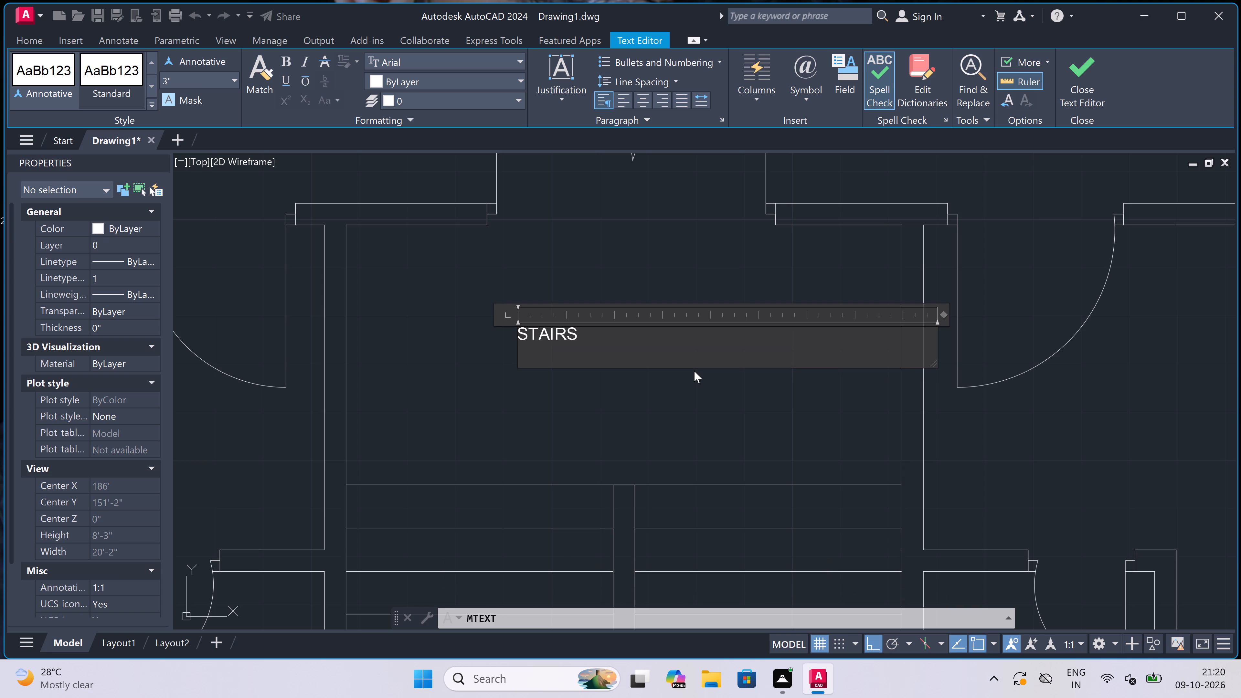
type("9'0")
type("\"x")
key("1")
type("7'")
key("6")
key("shift+quotedbl")
left_click(584, 393)
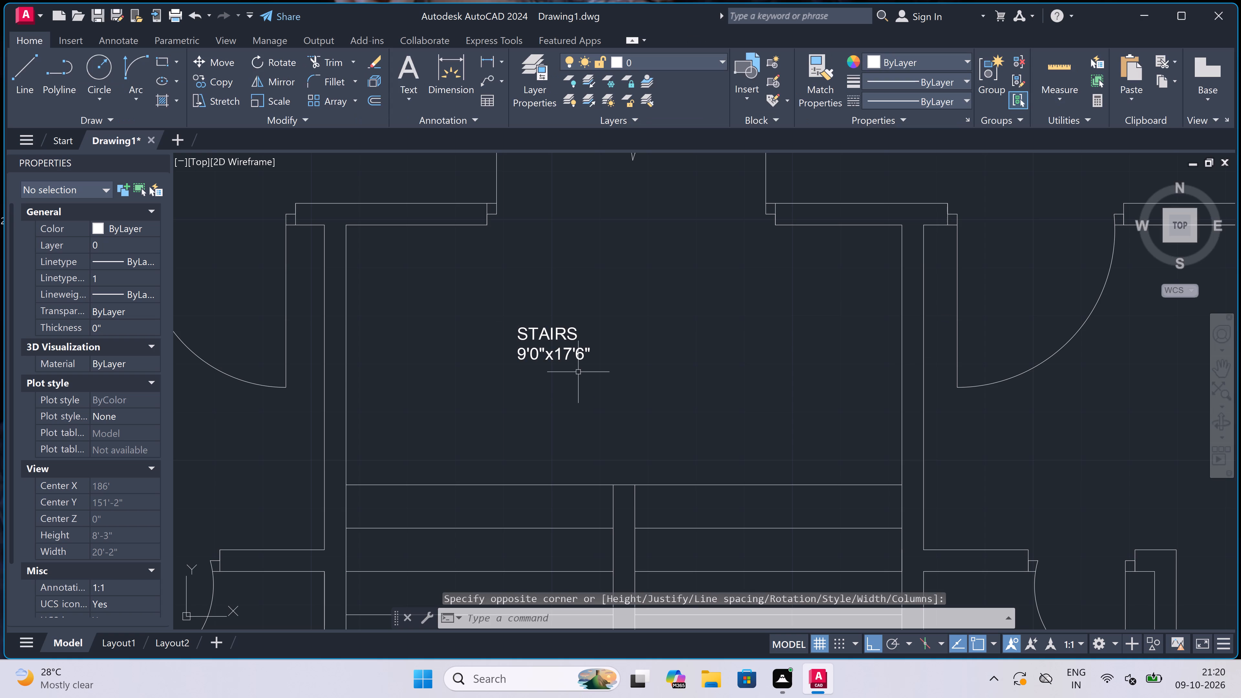
Add a two-line text label reading TOILET and 4'0"x7'0" in the small room adjoining the staircase's left side.
scroll(585, 283, "down", 3)
scroll(419, 351, "up", 1)
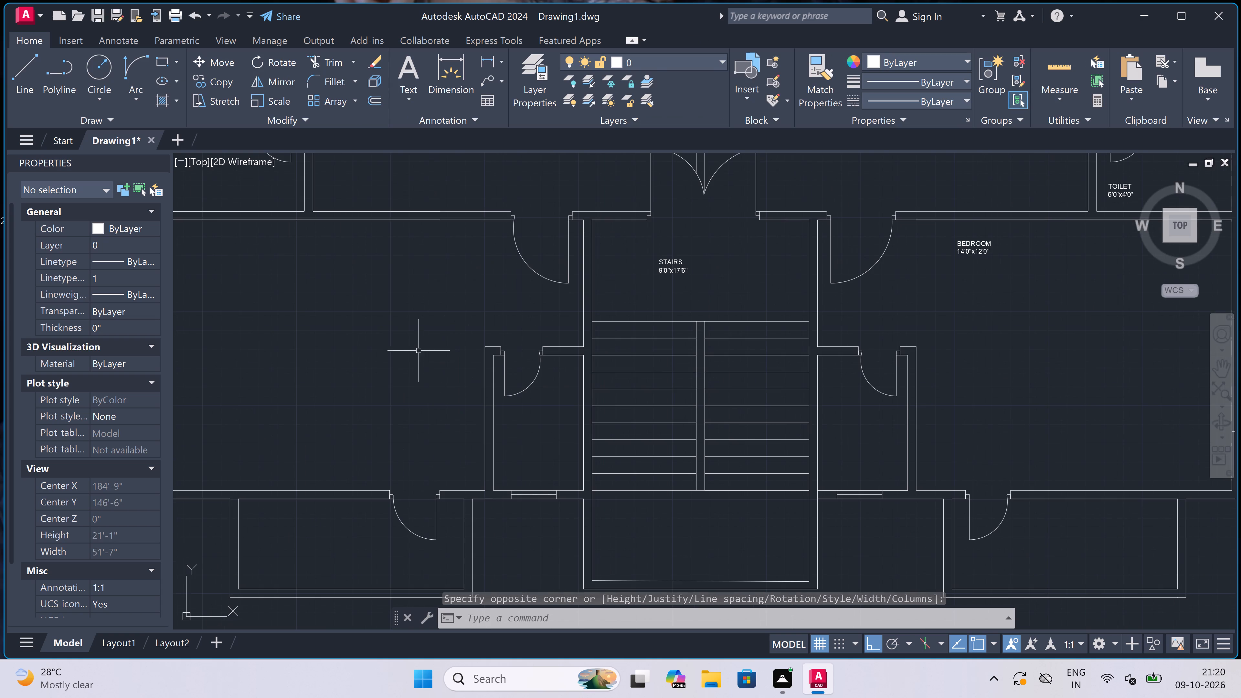
key("space")
scroll(510, 473, "up", 1)
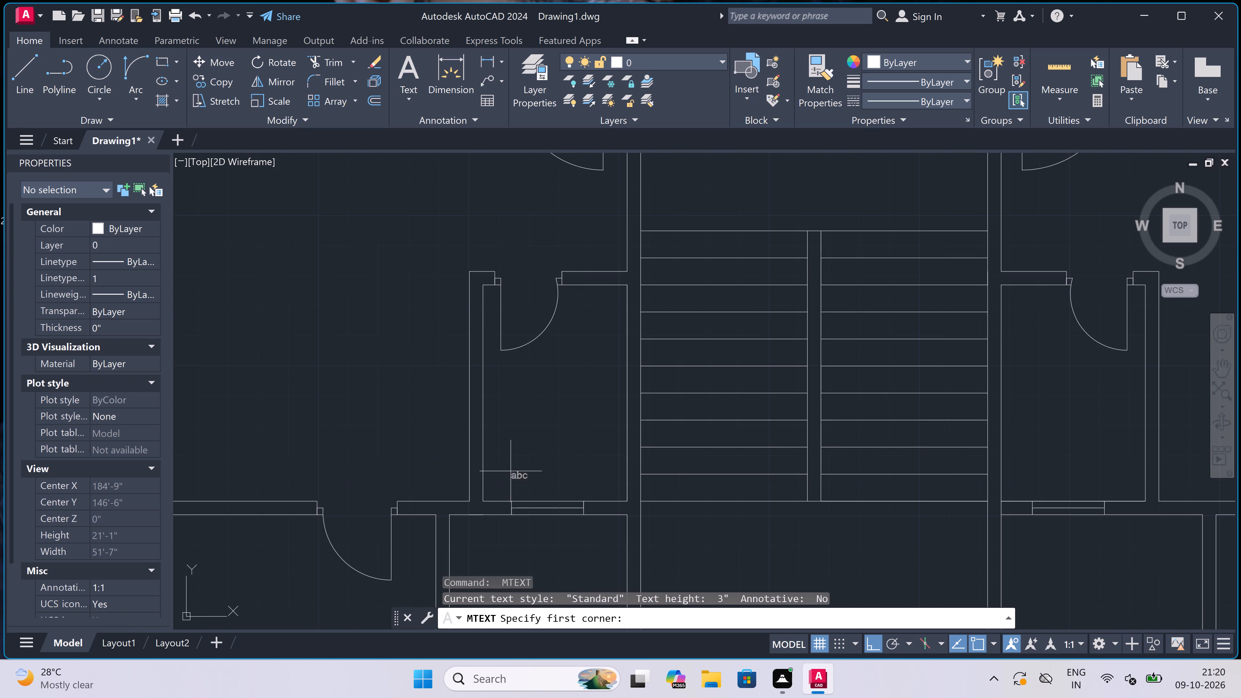
scroll(520, 383, "up", 1)
left_click(502, 371)
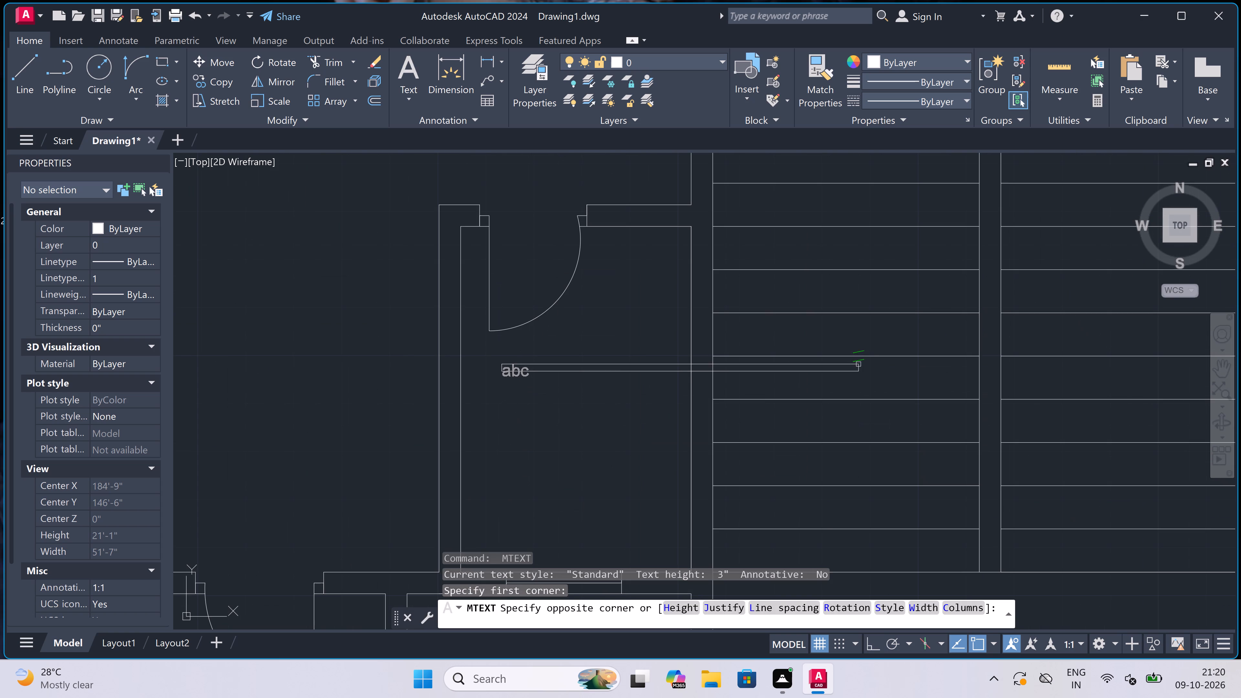
left_click(869, 361)
key("t")
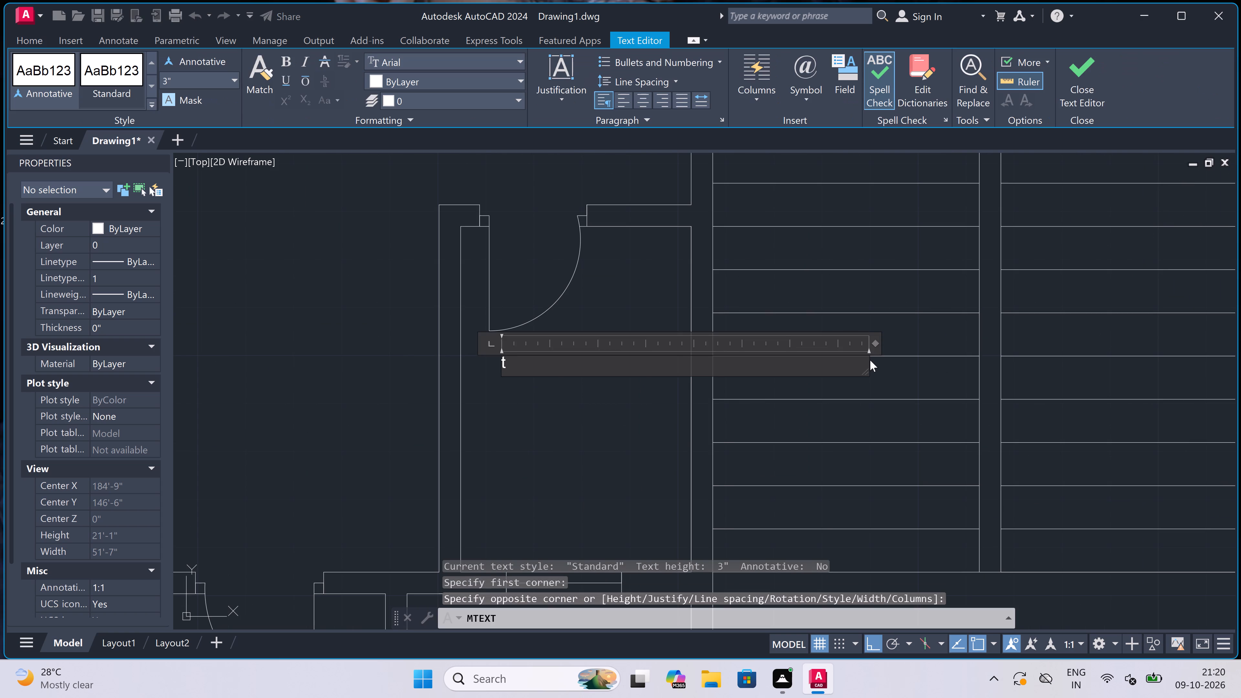
key("BackSpace")
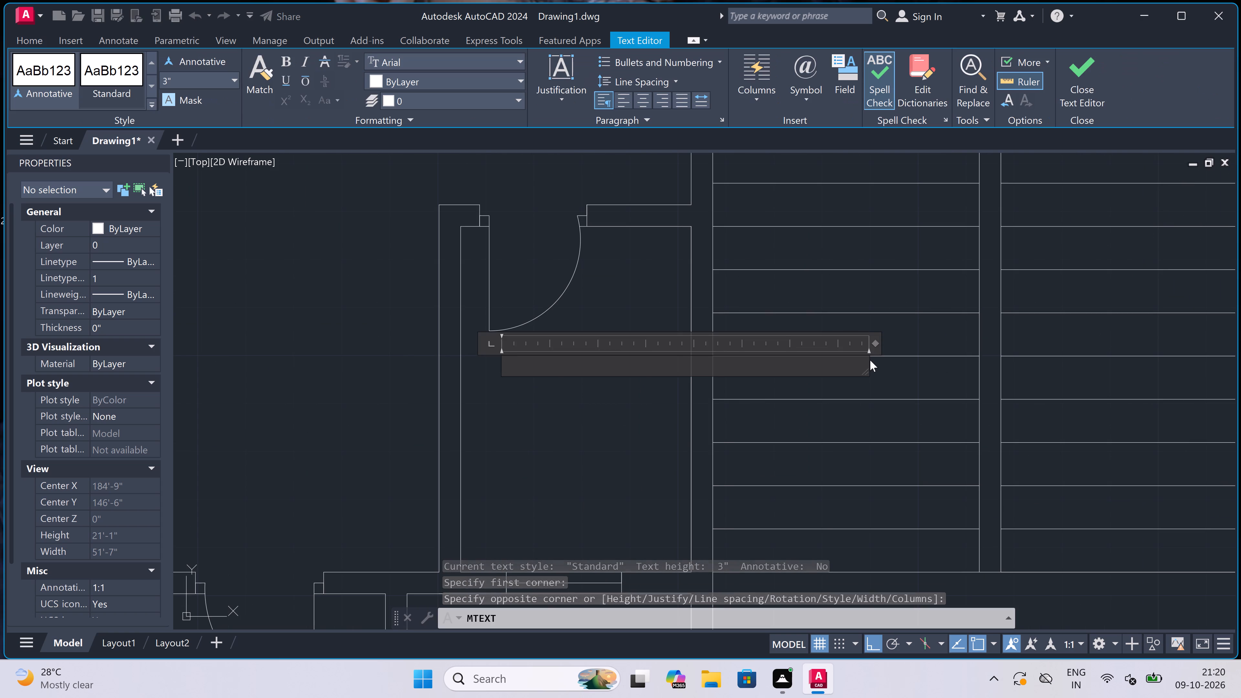
type("TOIL")
type("ET")
key("Return")
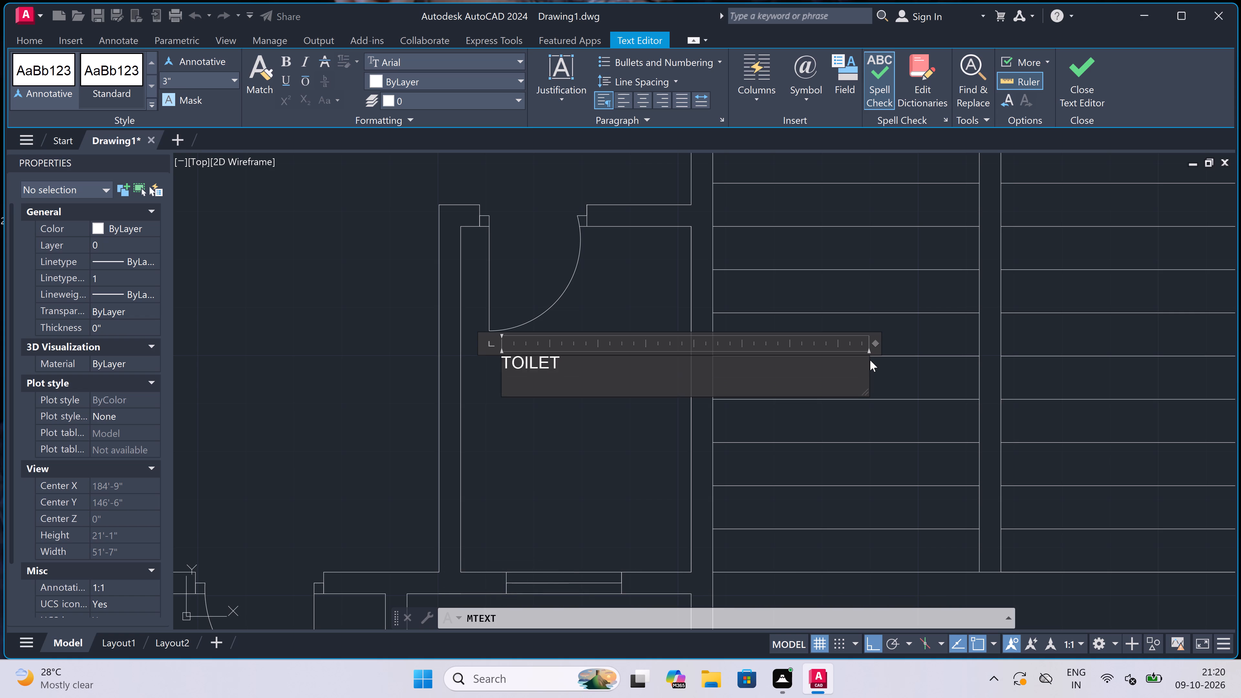
type("4'")
key("0")
key("shift+quotedbl")
key("x")
type("7'0")
key("shift+quotedbl")
left_click(580, 454)
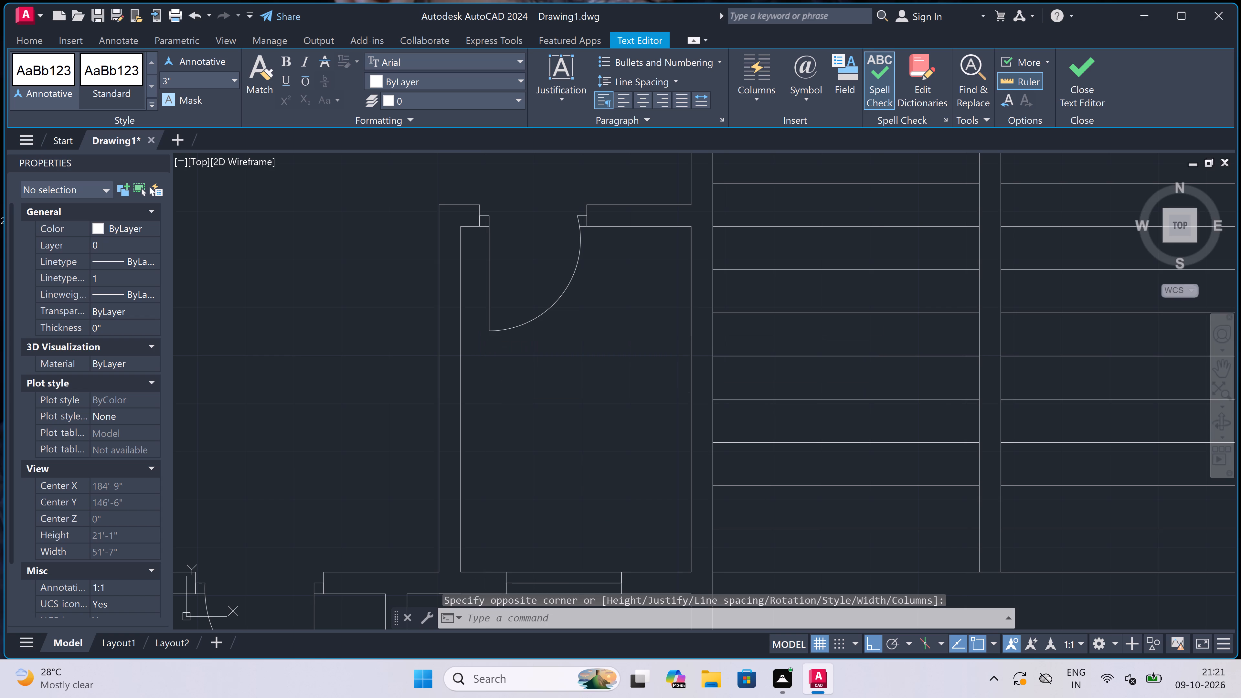
Add a two-line text label reading TOILET and 4'0"x7'0" in the small room adjoining the staircase's right side.
scroll(575, 387, "down", 4)
scroll(694, 368, "up", 2)
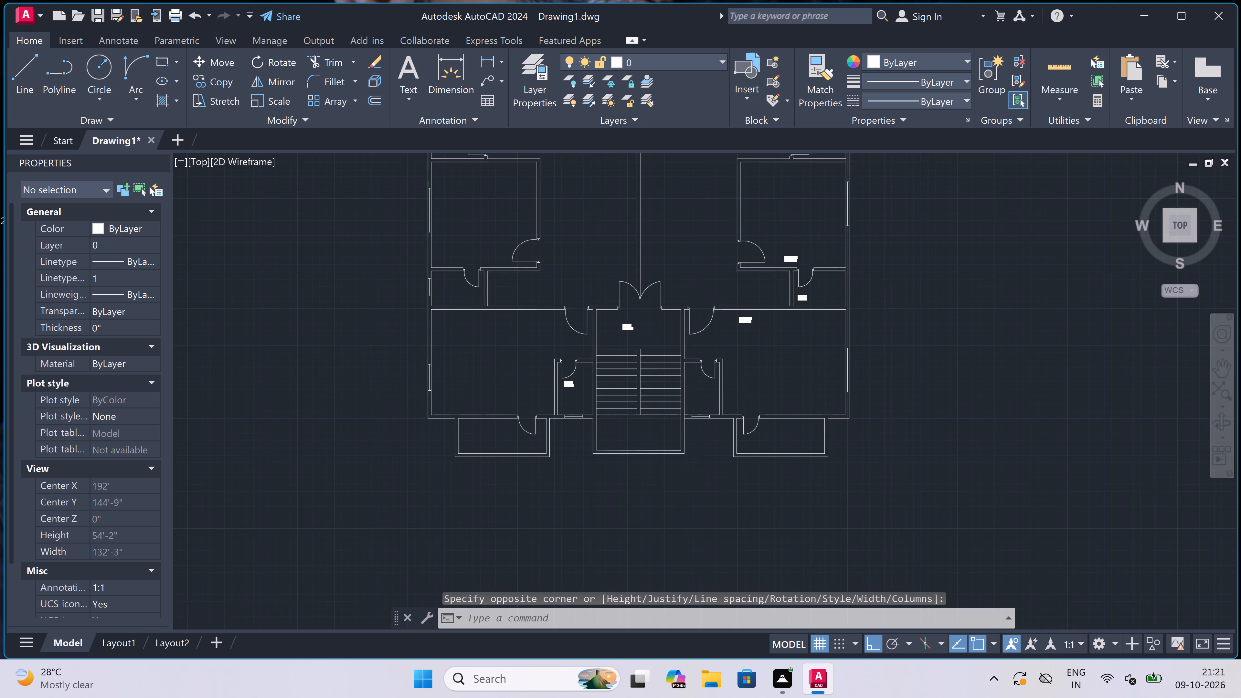
scroll(694, 368, "up", 1)
scroll(702, 453, "up", 1)
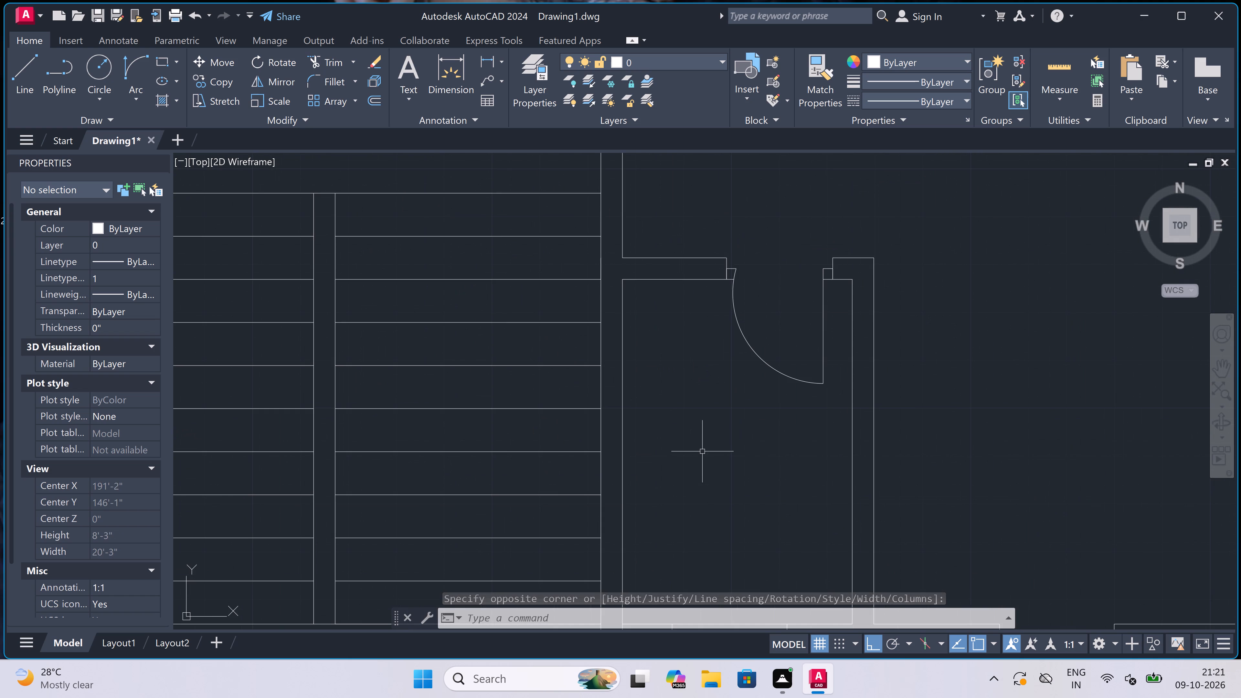
key("space")
left_click_drag(687, 417, 692, 417)
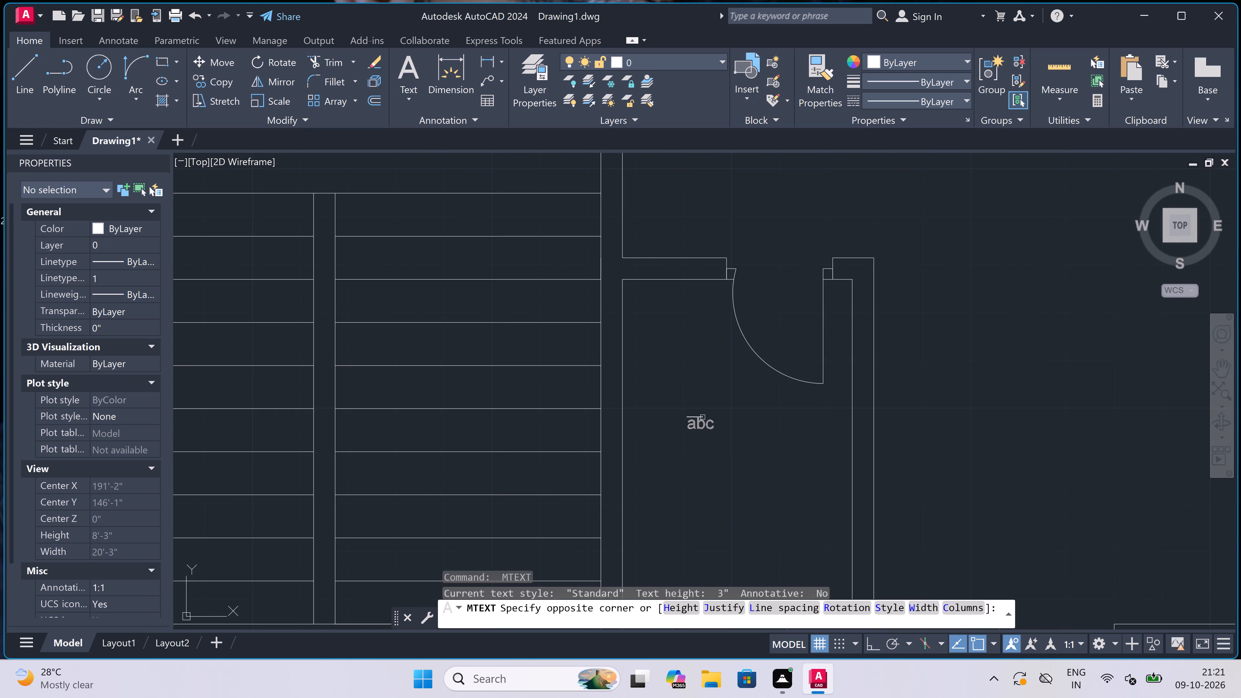
left_click(983, 414)
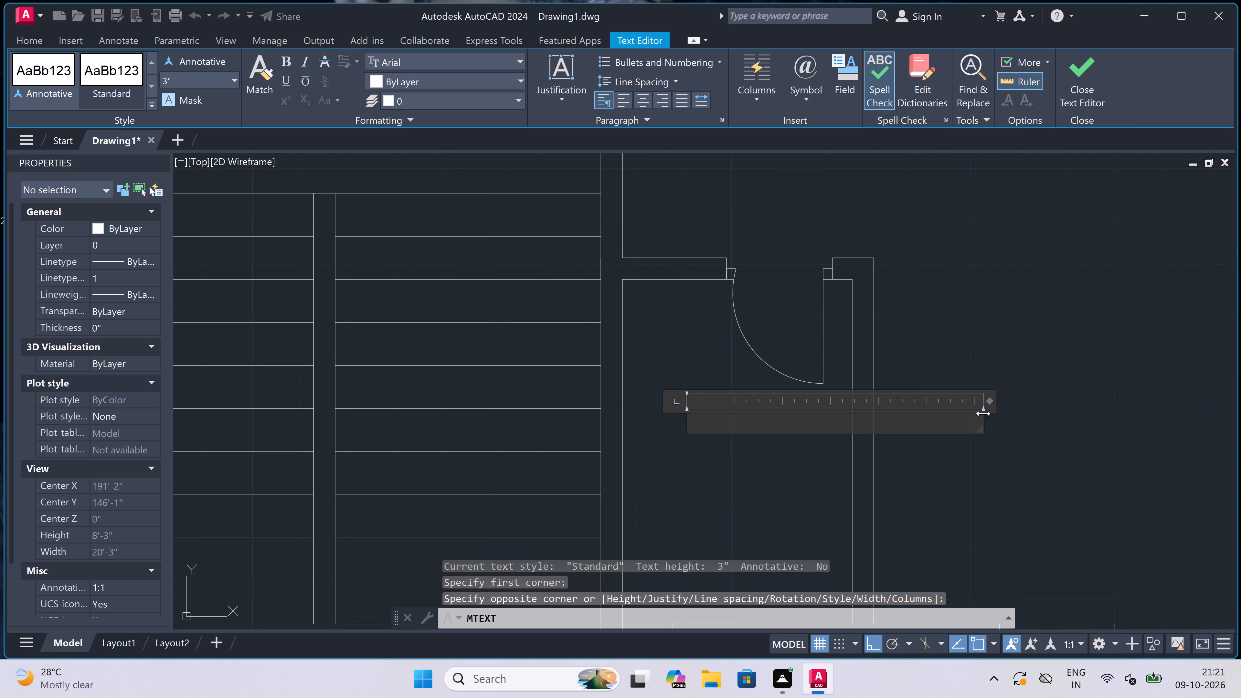
type("to")
key("BackSpace")
key("BackSpace")
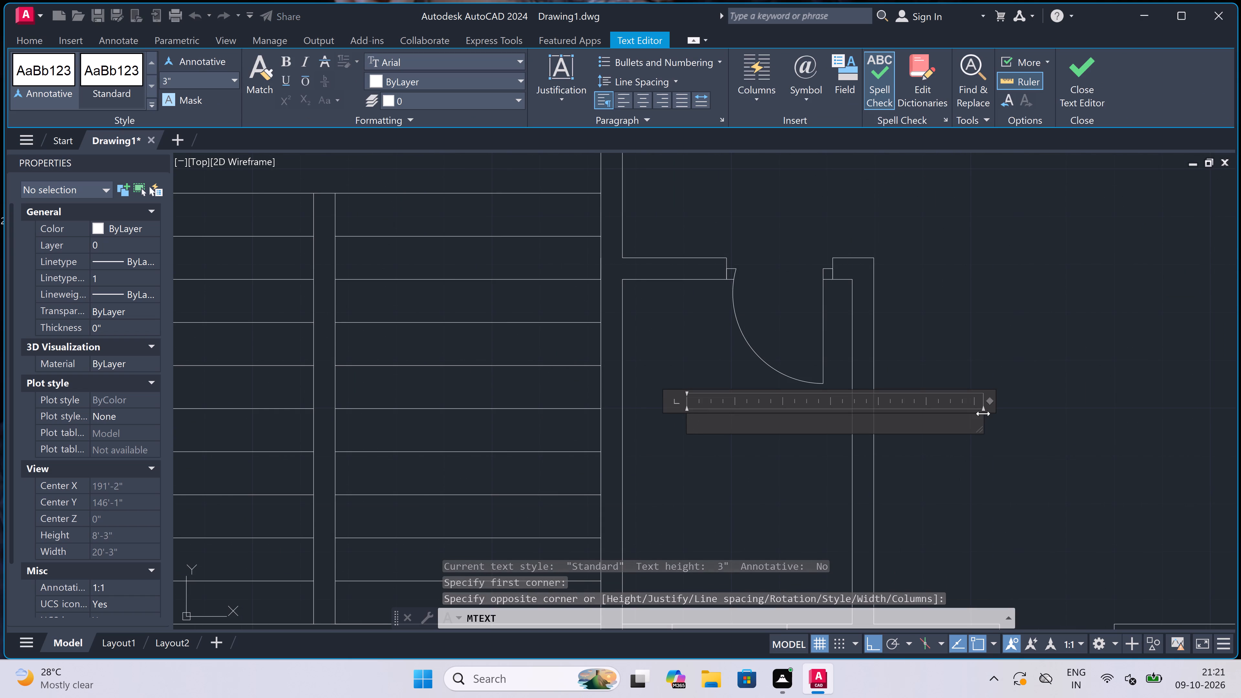
type("TOILET")
key("Return")
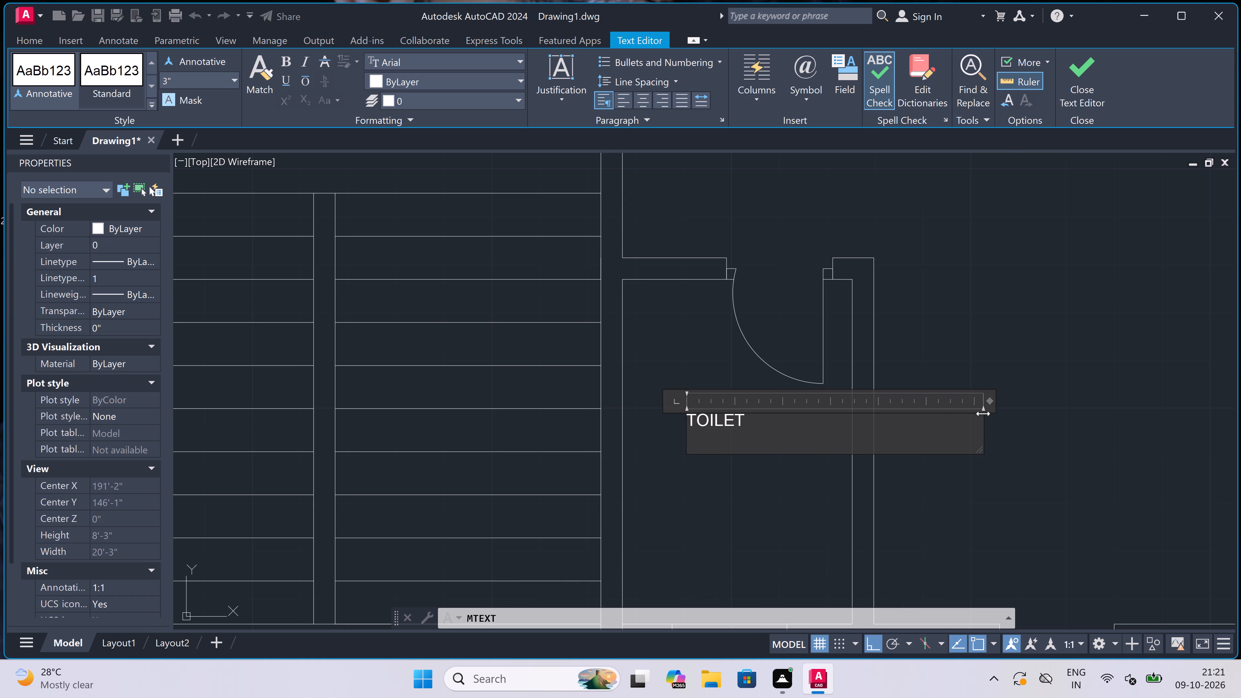
scroll(982, 415, "down", 3)
scroll(982, 415, "up", 4)
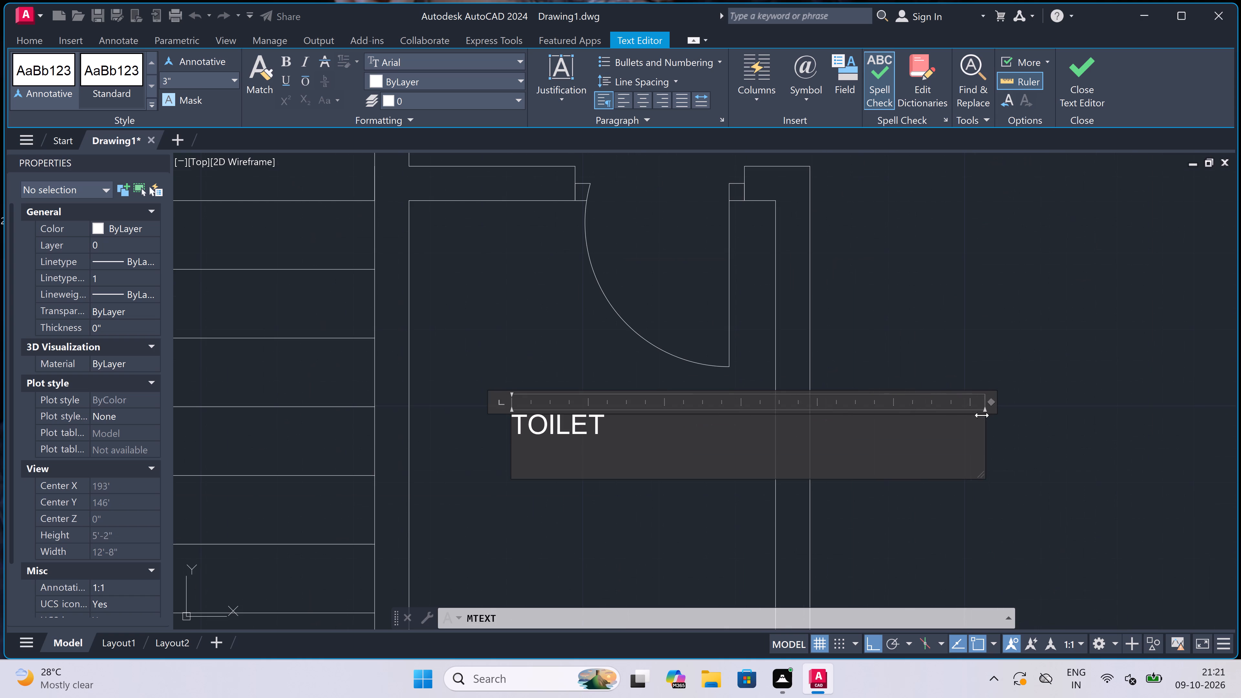
type("4'0")
key("shift+quotedbl")
key("x")
key("7")
type("'0\"")
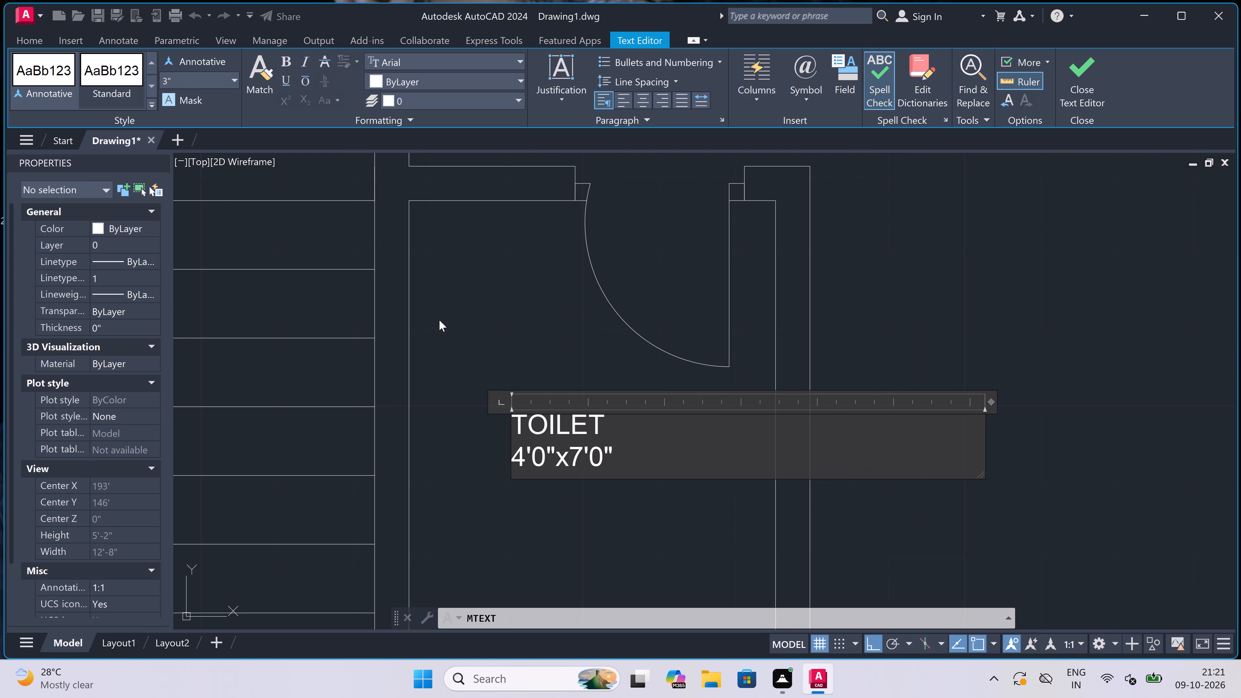
left_click(442, 314)
Add a two-line text label reading VERANDAH and 10'0"x4'0" in the veranda below the plan's lower-right bedroom.
scroll(460, 308, "down", 8)
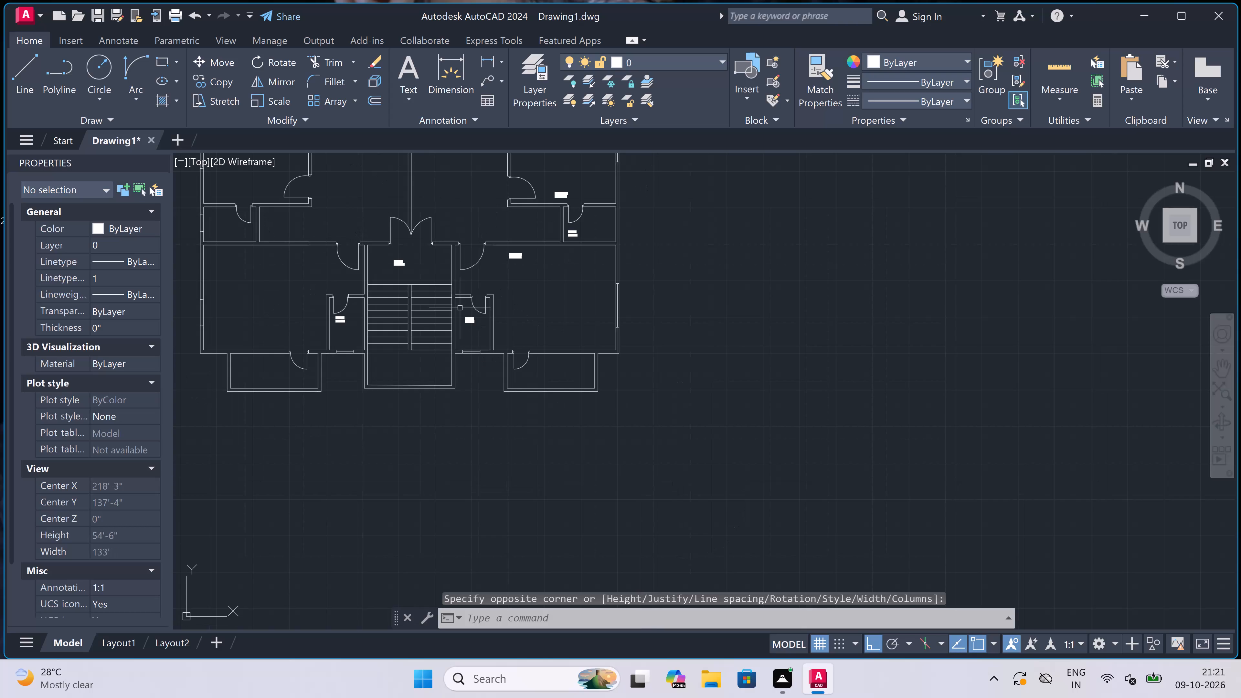
key("space")
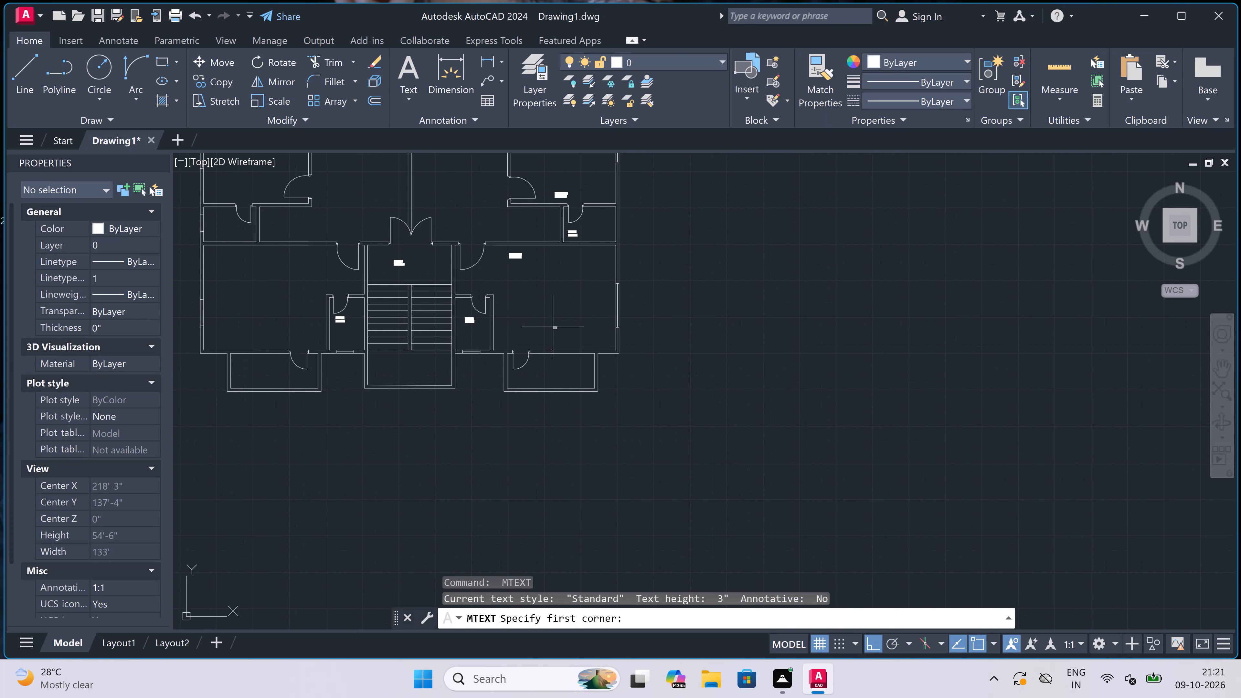
scroll(552, 388, "up", 3)
left_click(467, 325)
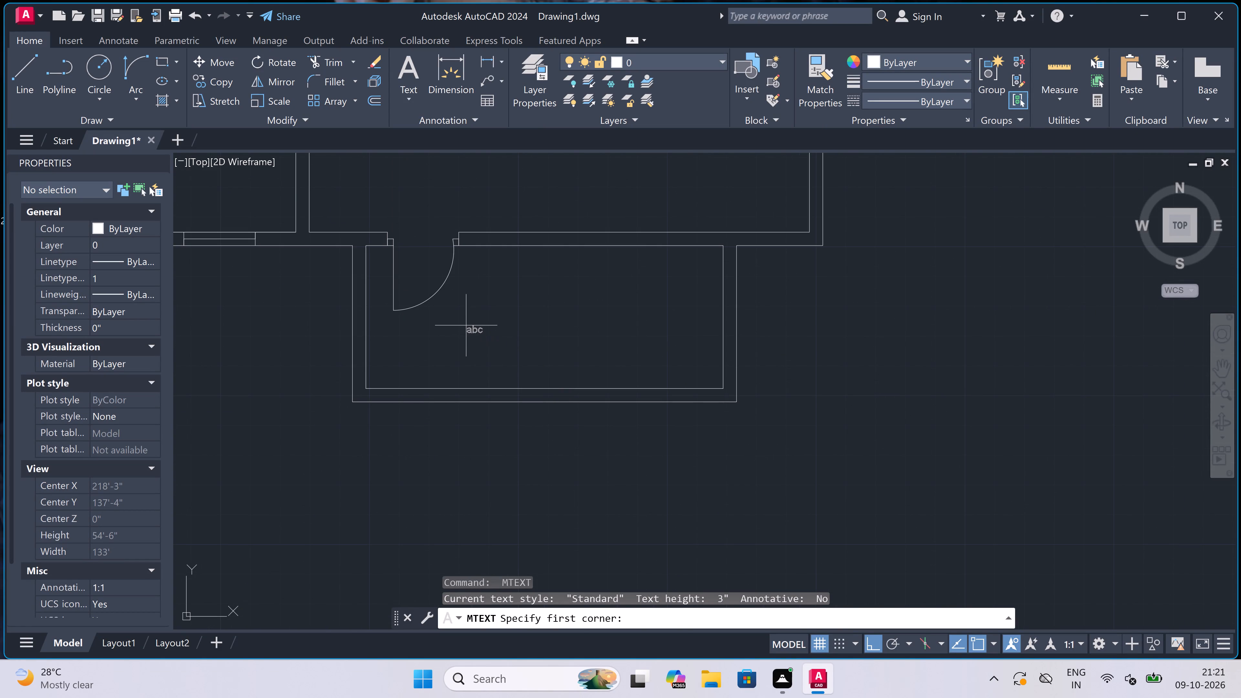
left_click(868, 358)
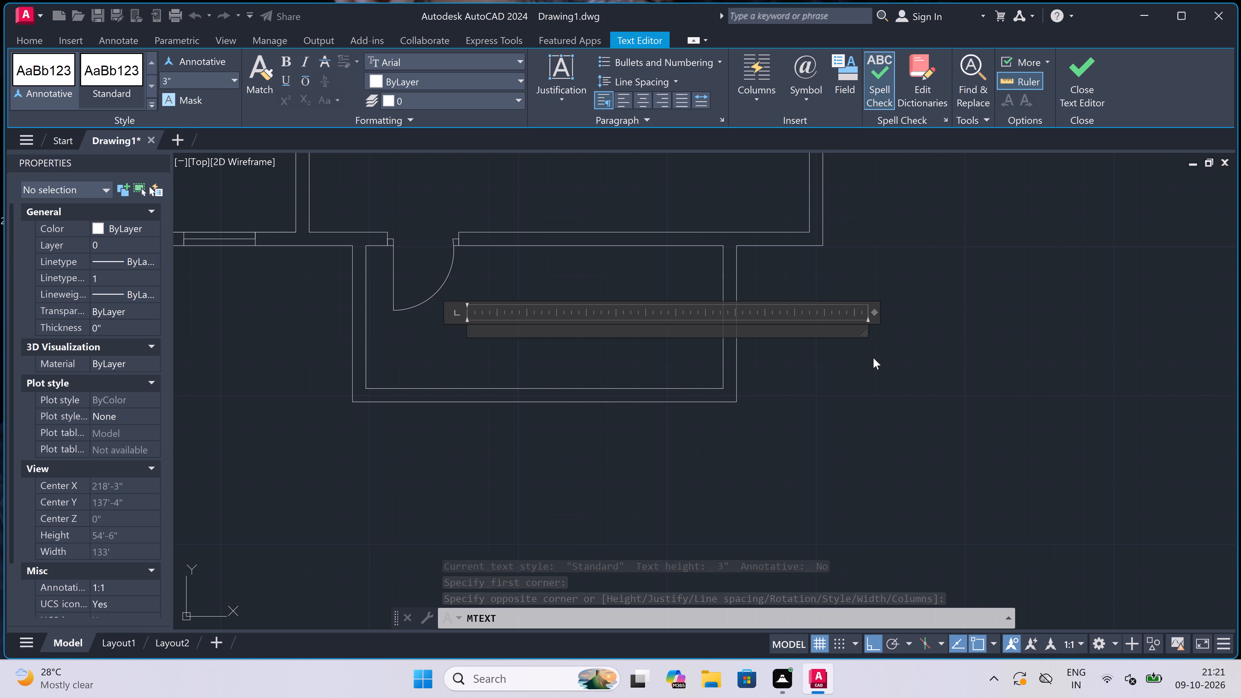
type("VERANDAH")
key("Return")
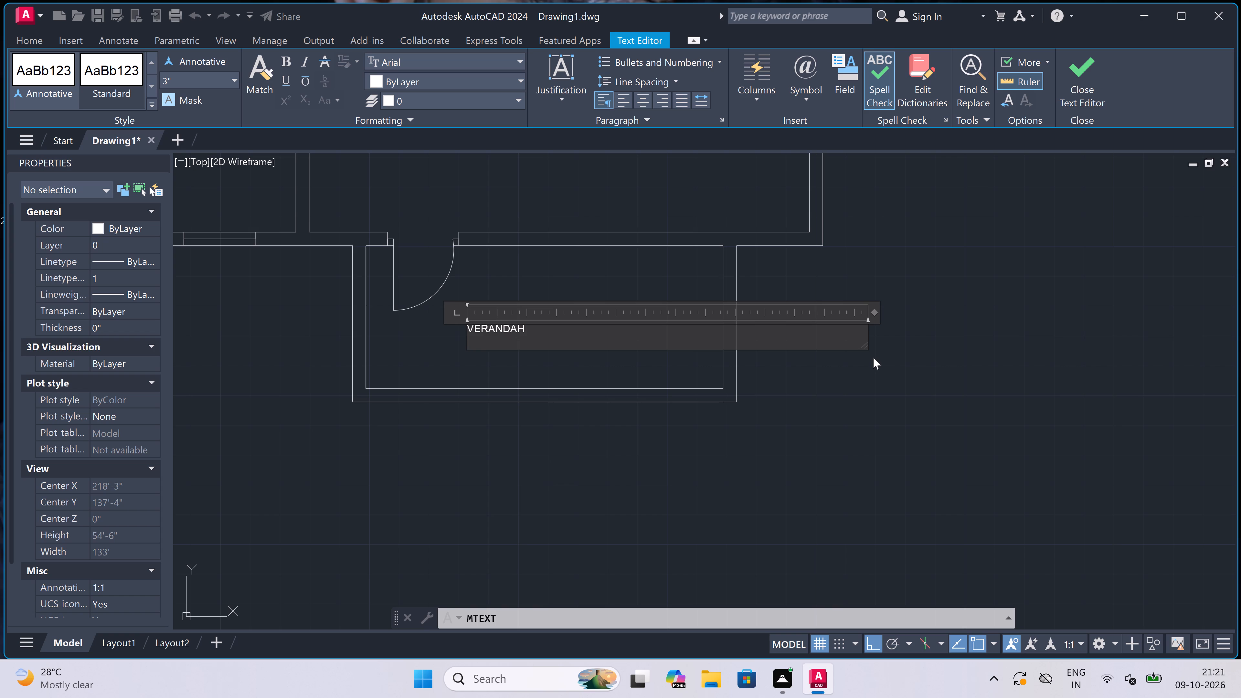
type("10'0")
type("\"x")
type("4'0\"")
left_click(484, 467)
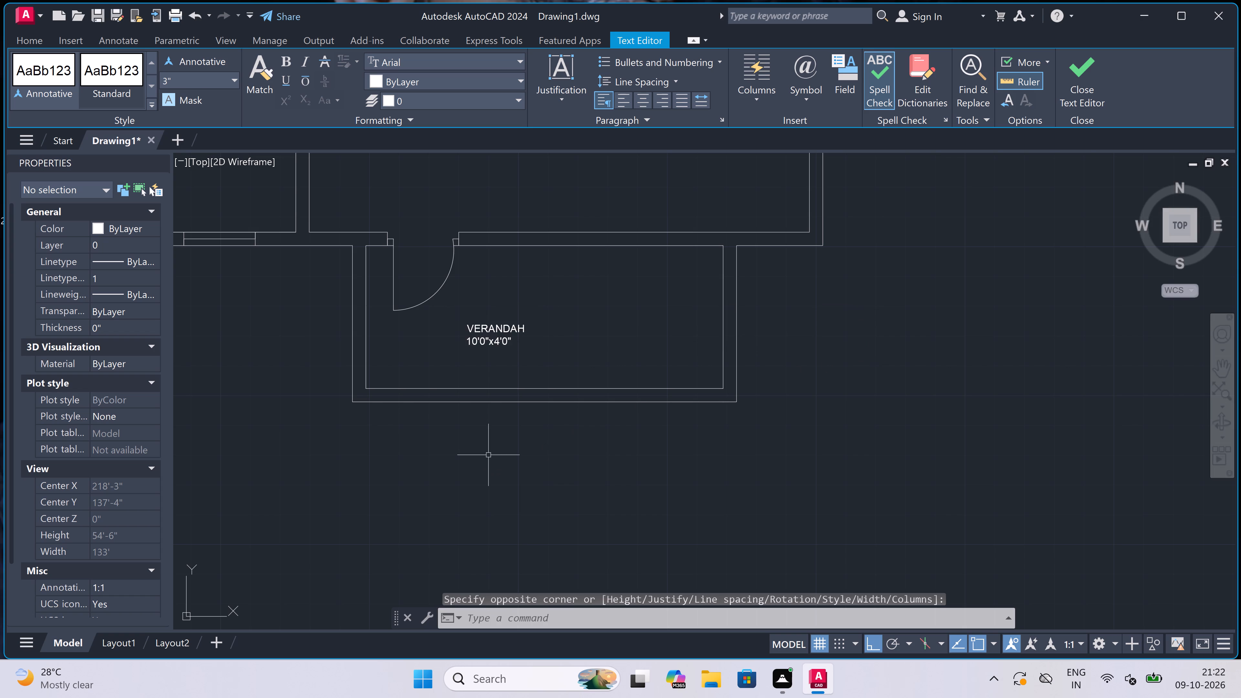
Add a two-line text label reading VERANDAH and 10'0"x4'0" in the veranda below the plan's large lower-left room.
scroll(504, 412, "down", 5)
scroll(295, 392, "up", 4)
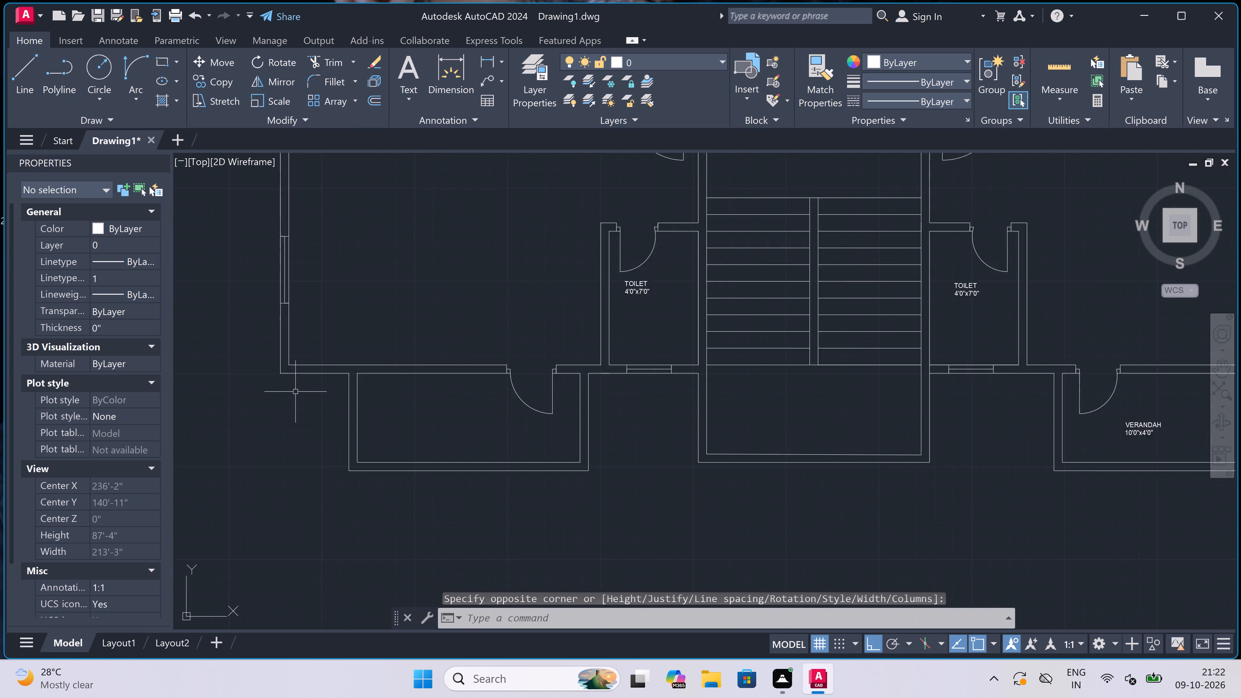
key("space")
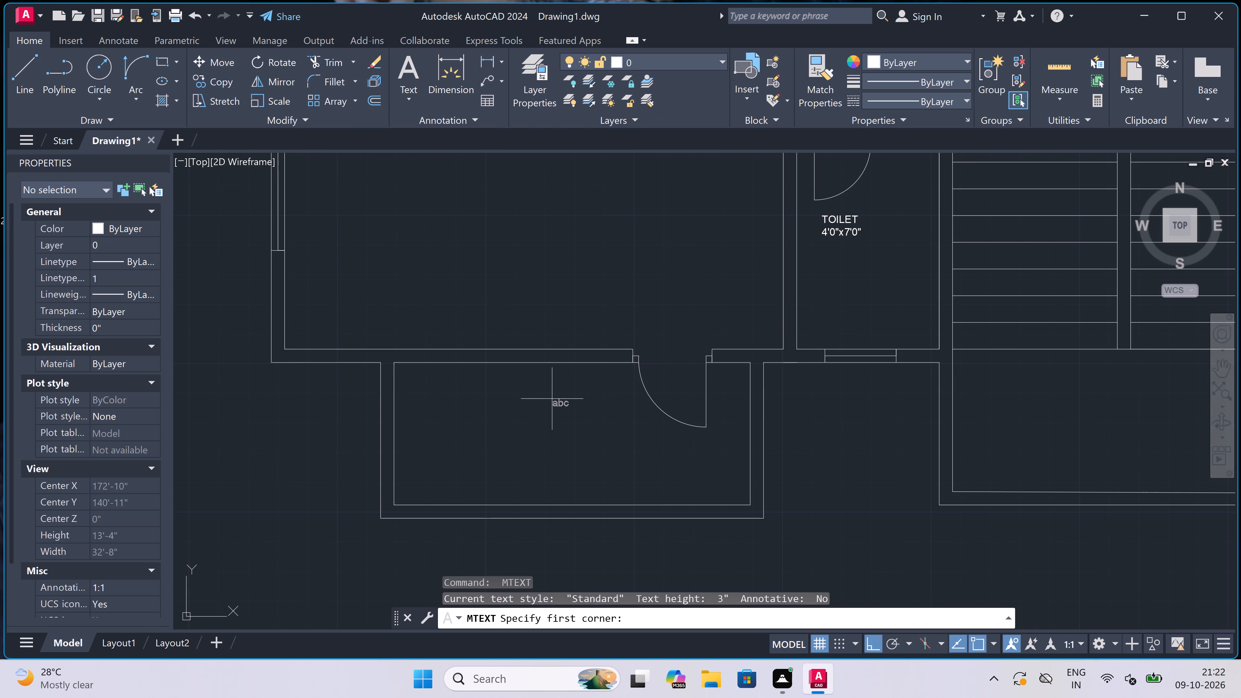
left_click(467, 442)
left_click(810, 478)
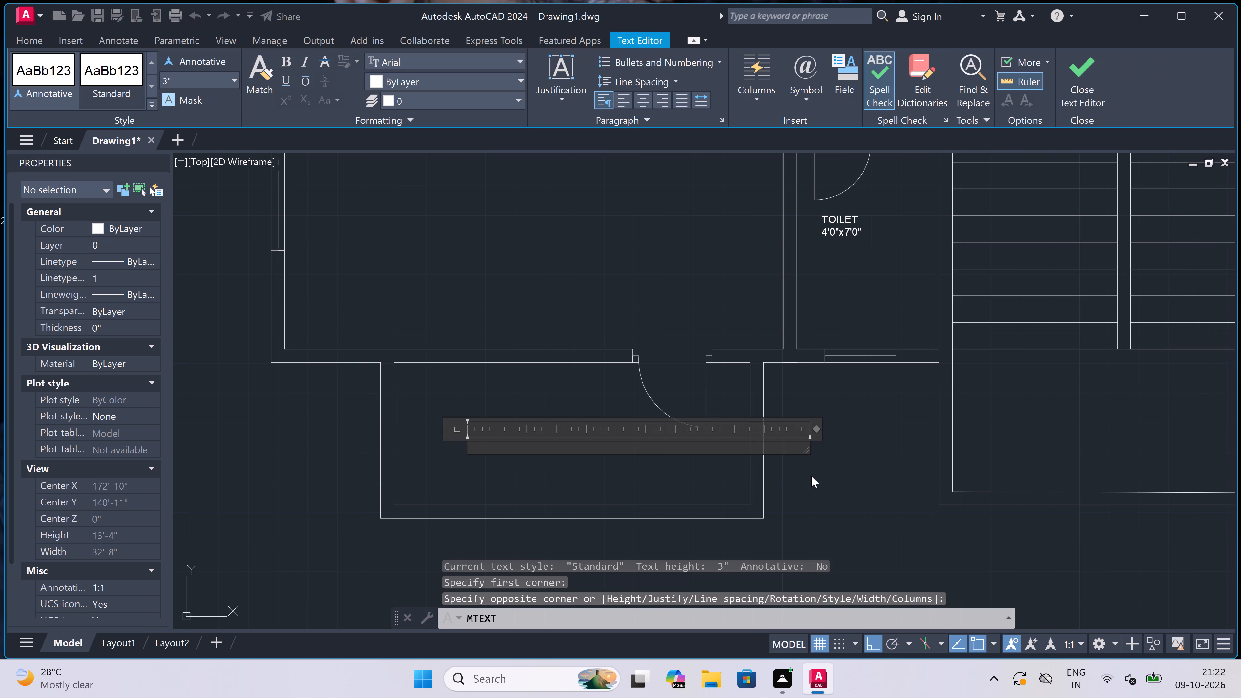
type("VERANDAH")
key("Return")
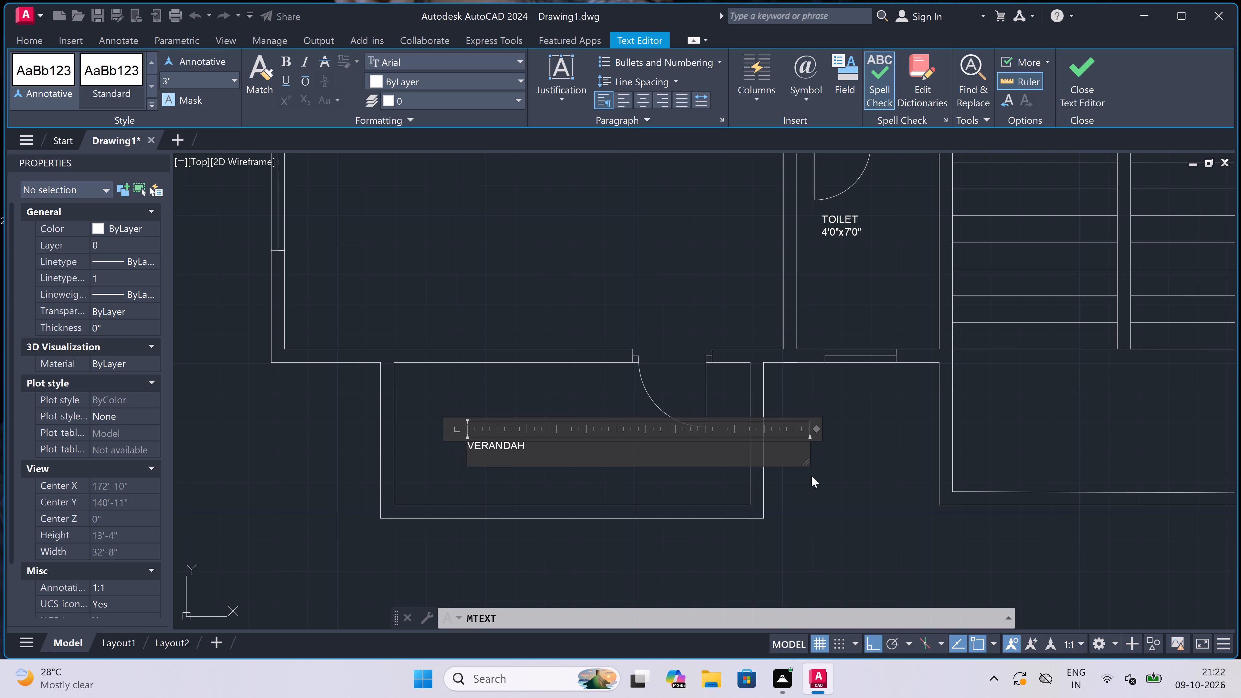
type("10'0")
type("\"x")
type("4'0\"")
left_click(418, 549)
Add a two-line text label reading BEDROOM and 14'0"x12'0" near the upper wall of the plan's large lower-left room.
scroll(419, 545, "down", 4)
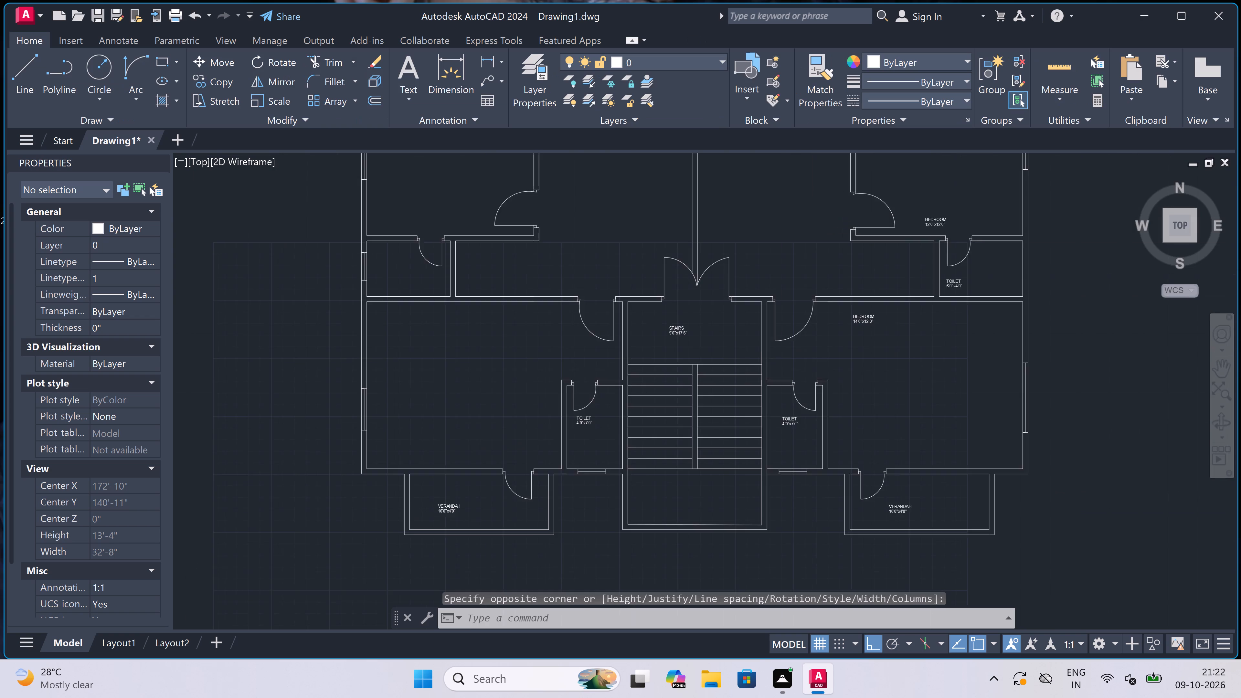
scroll(420, 385, "up", 3)
key("space")
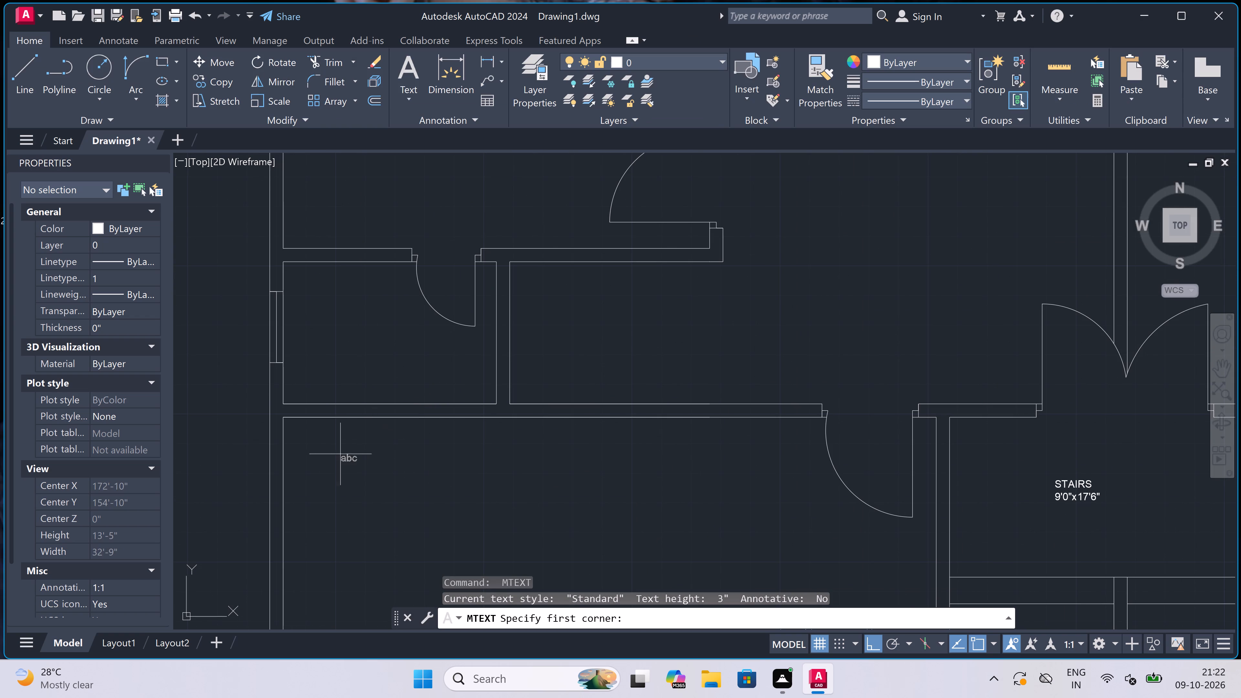
left_click_drag(334, 460, 338, 461)
double_click(873, 499)
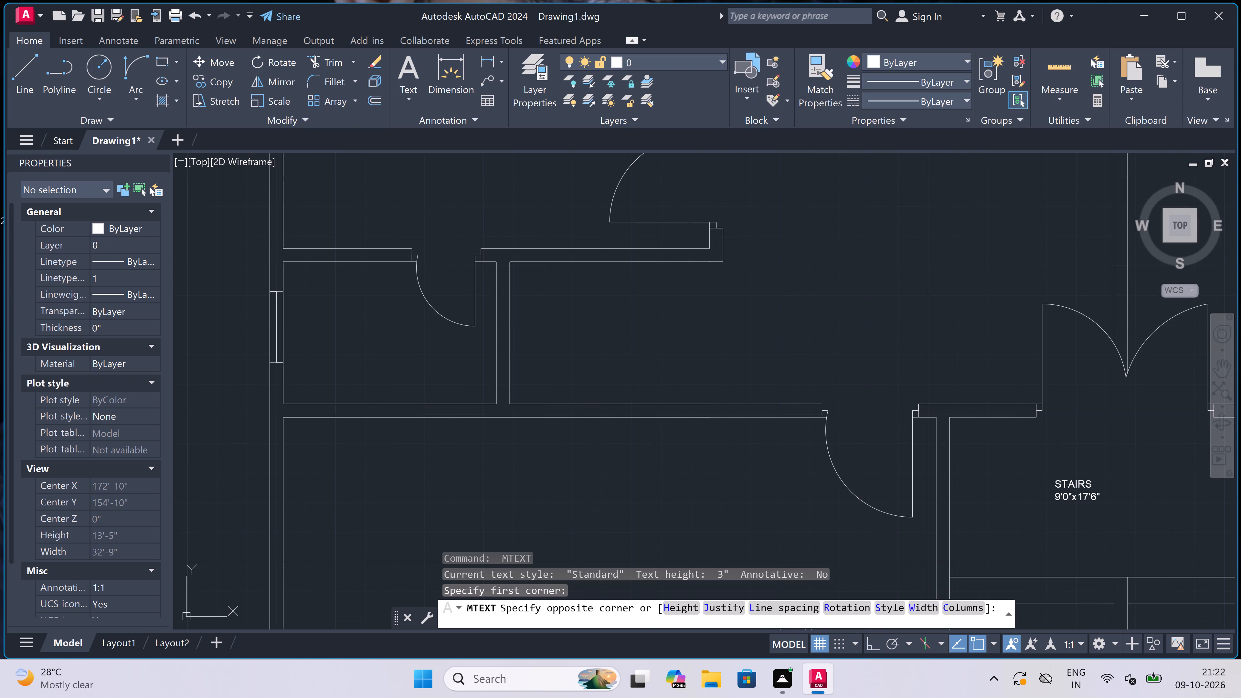
scroll(606, 473, "up", 2)
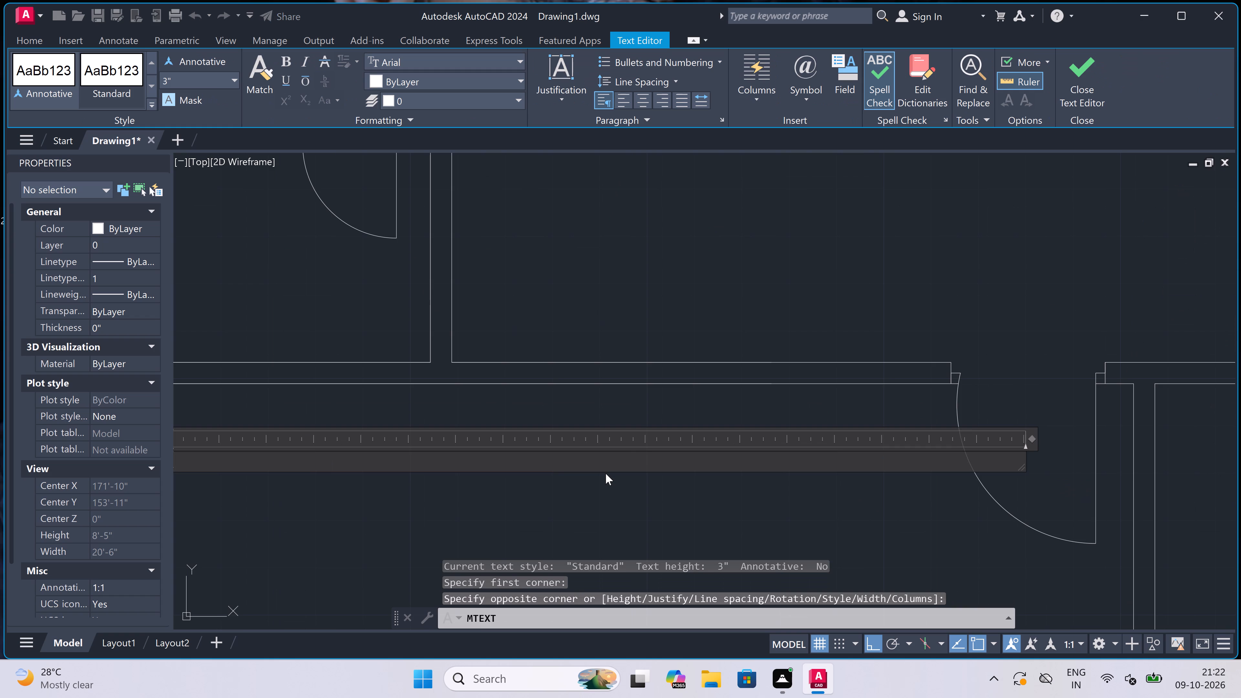
scroll(606, 473, "down", 1)
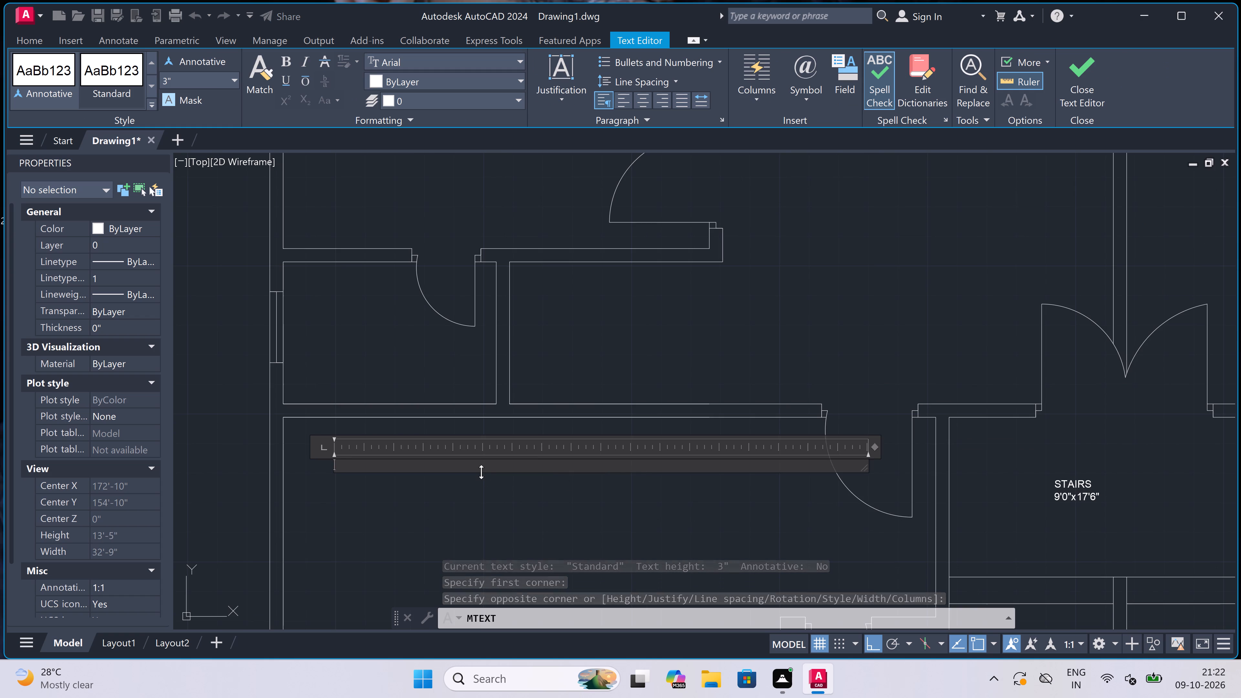
type("BEDROOM")
key("Return")
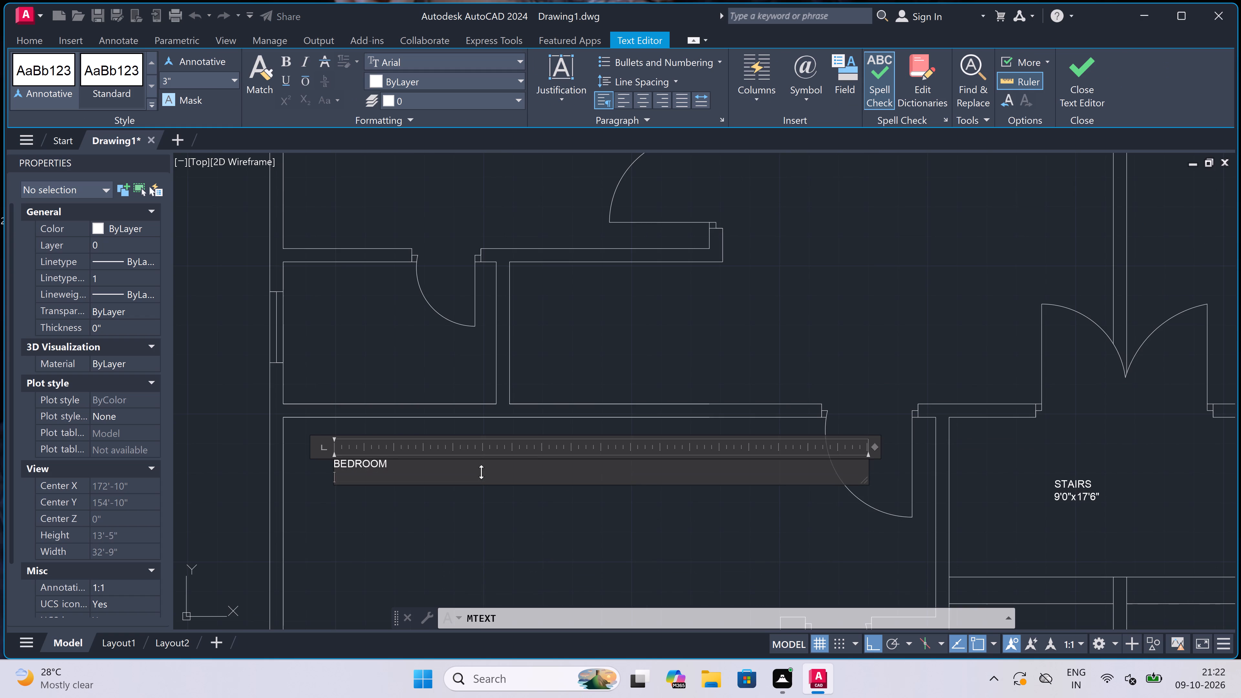
type("14'0")
type("\"x")
type("12'0\"")
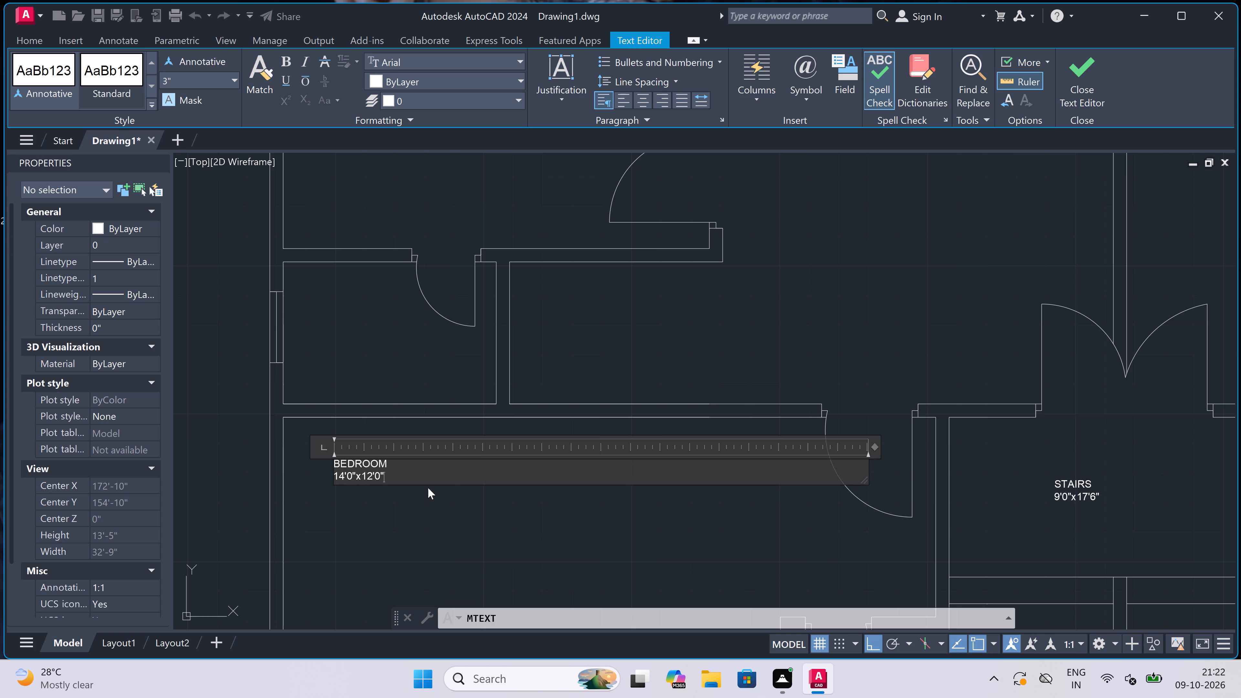
left_click(428, 489)
Add a two-line text label reading TOILET and 6'0"x4'0" in the small room directly above the lower-left bedroom.
key("space")
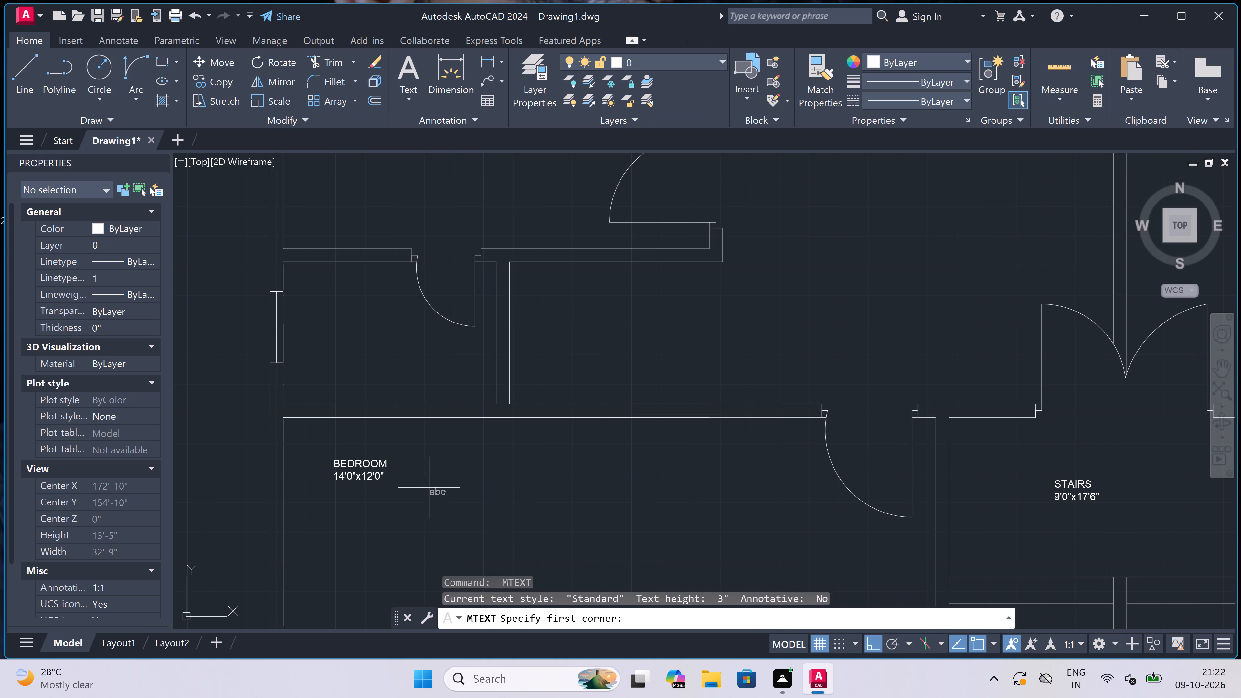
scroll(430, 487, "down", 2)
scroll(421, 394, "up", 2)
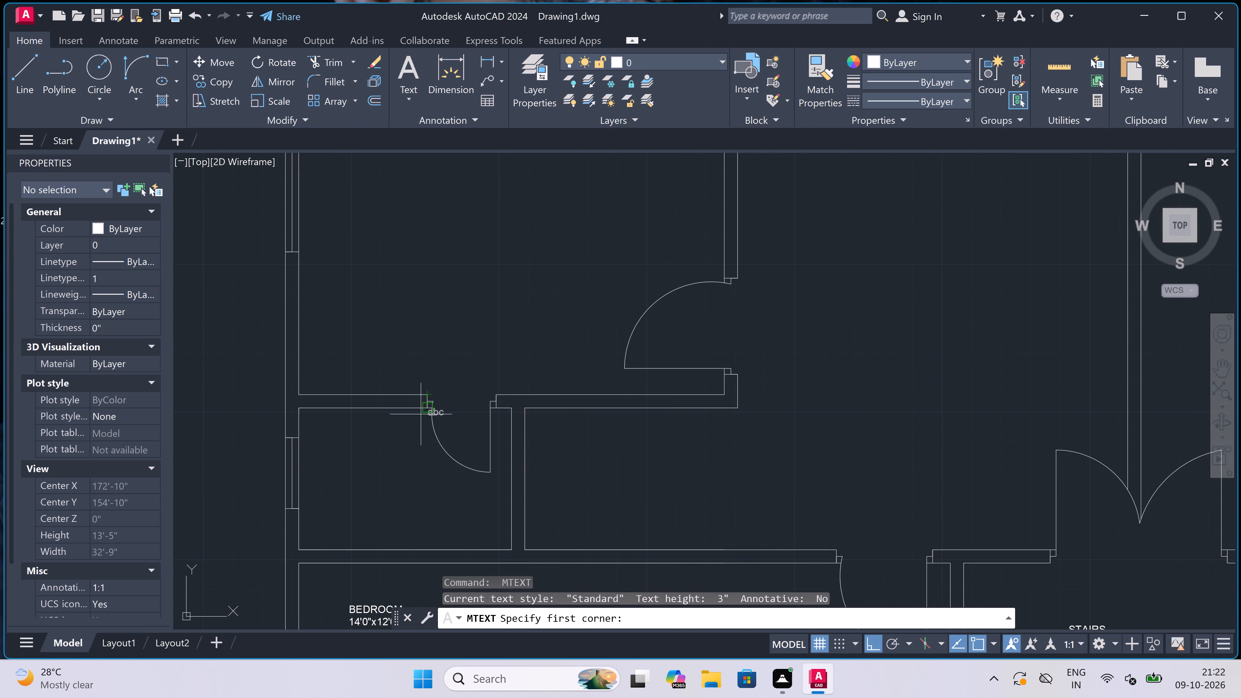
scroll(408, 485, "up", 1)
left_click(343, 504)
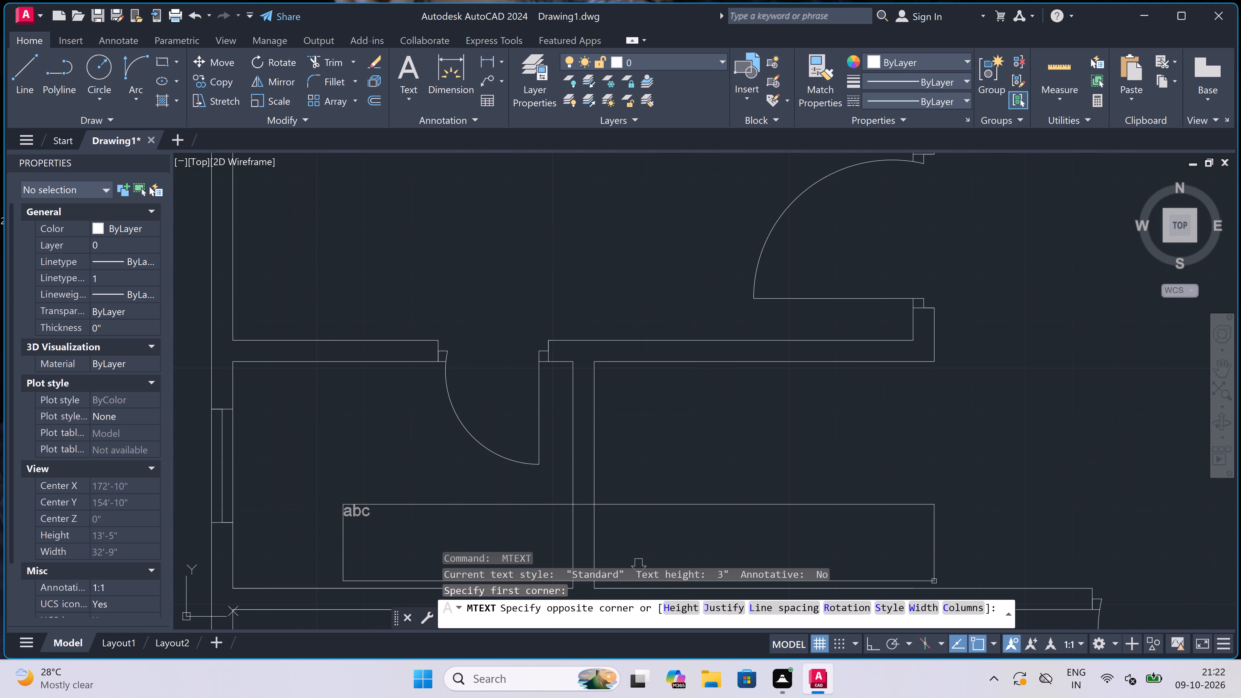
left_click(961, 548)
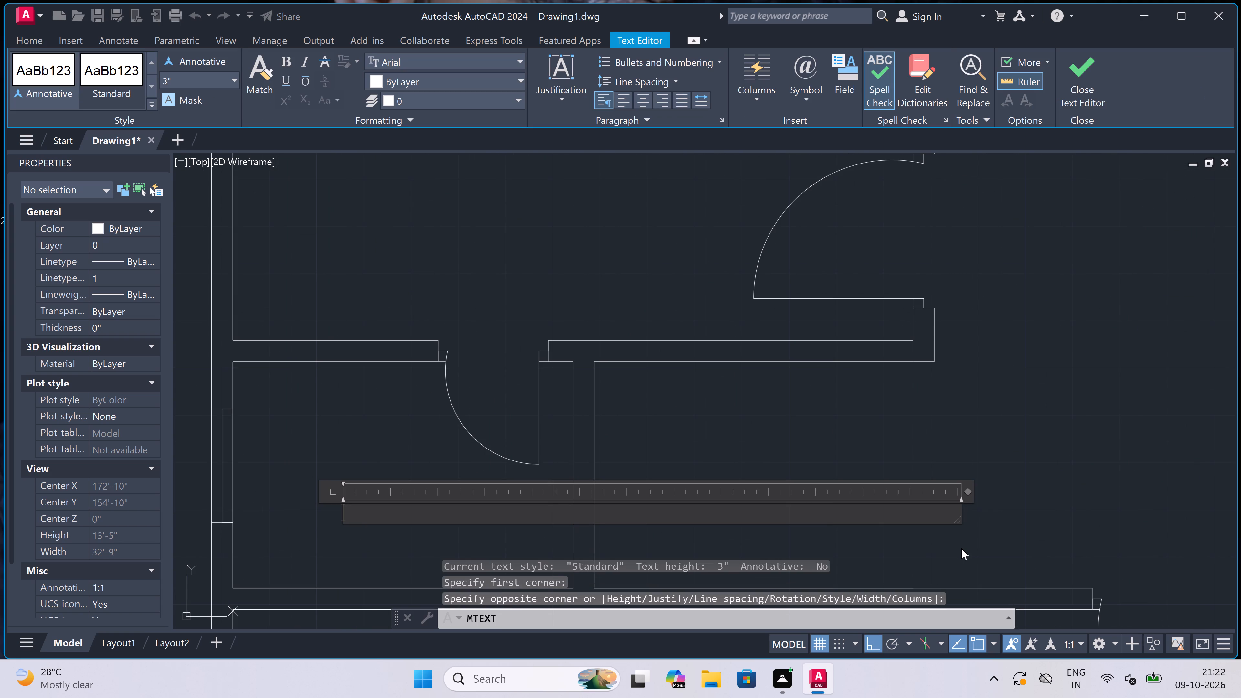
type("TOILET")
key("Return")
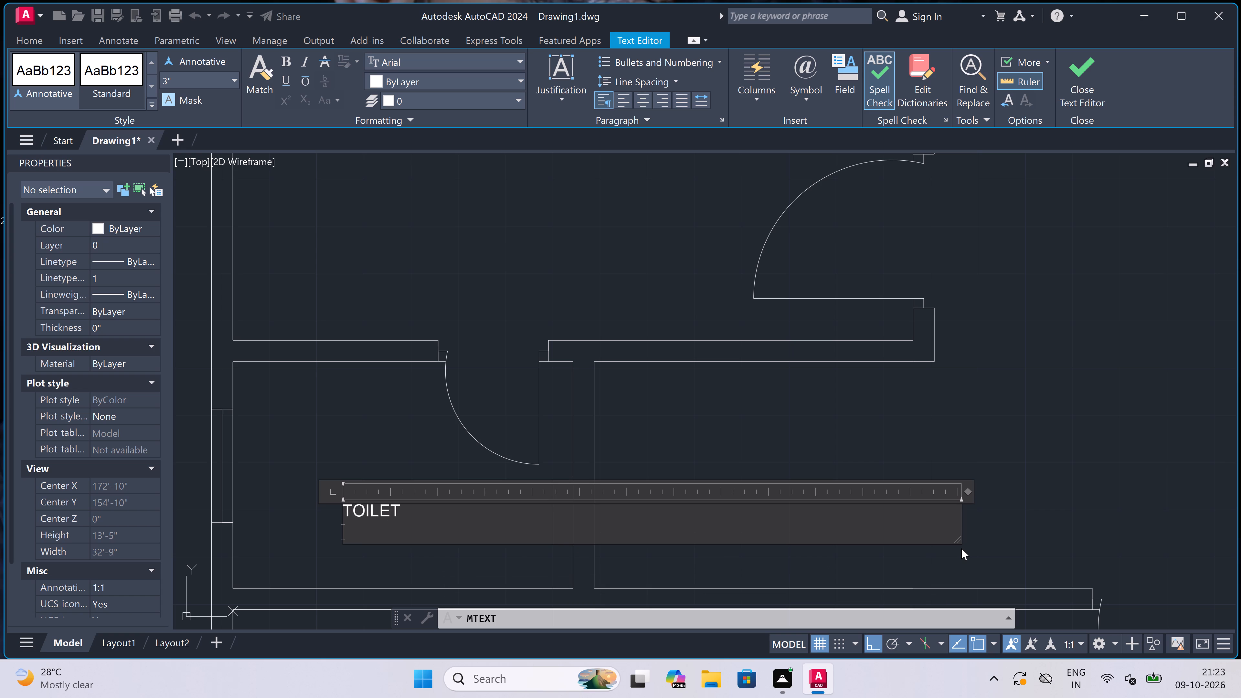
type("6'0")
key("shift+quotedbl")
left_click(461, 432)
Add a two-line text label reading BEDROOM and 12'0"x12'0" near the lower wall of the middle bedroom on the plan's left side.
scroll(462, 432, "down", 4)
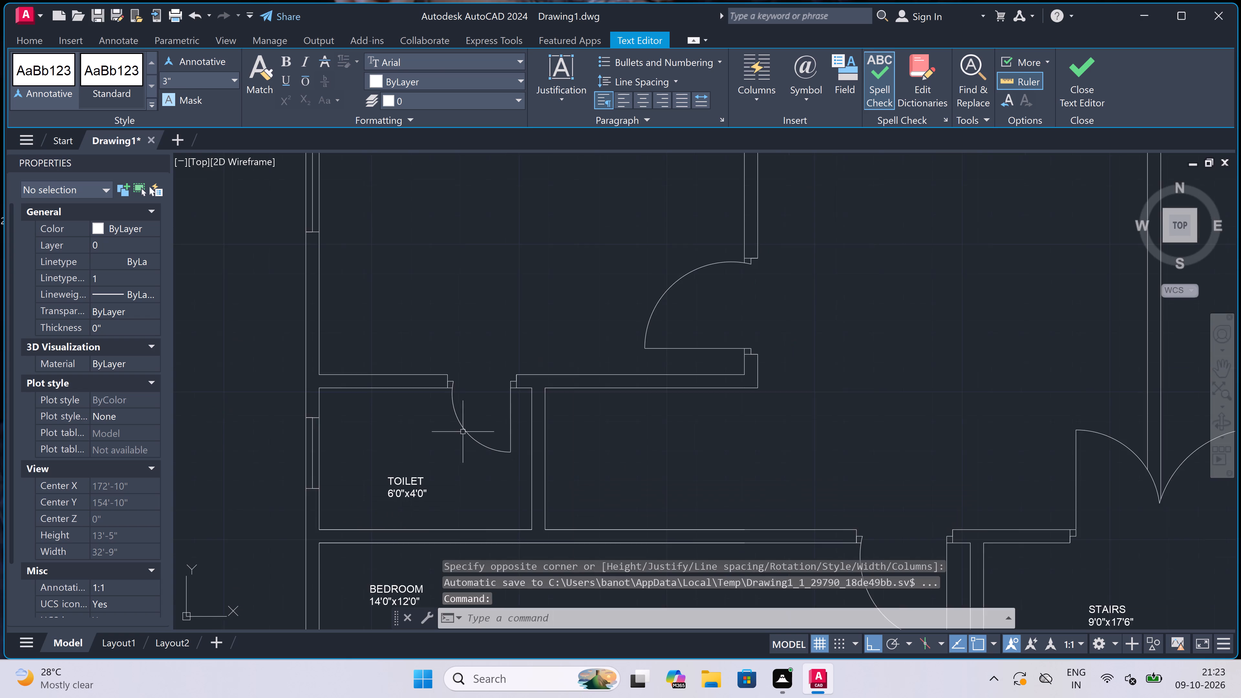
scroll(463, 432, "down", 3)
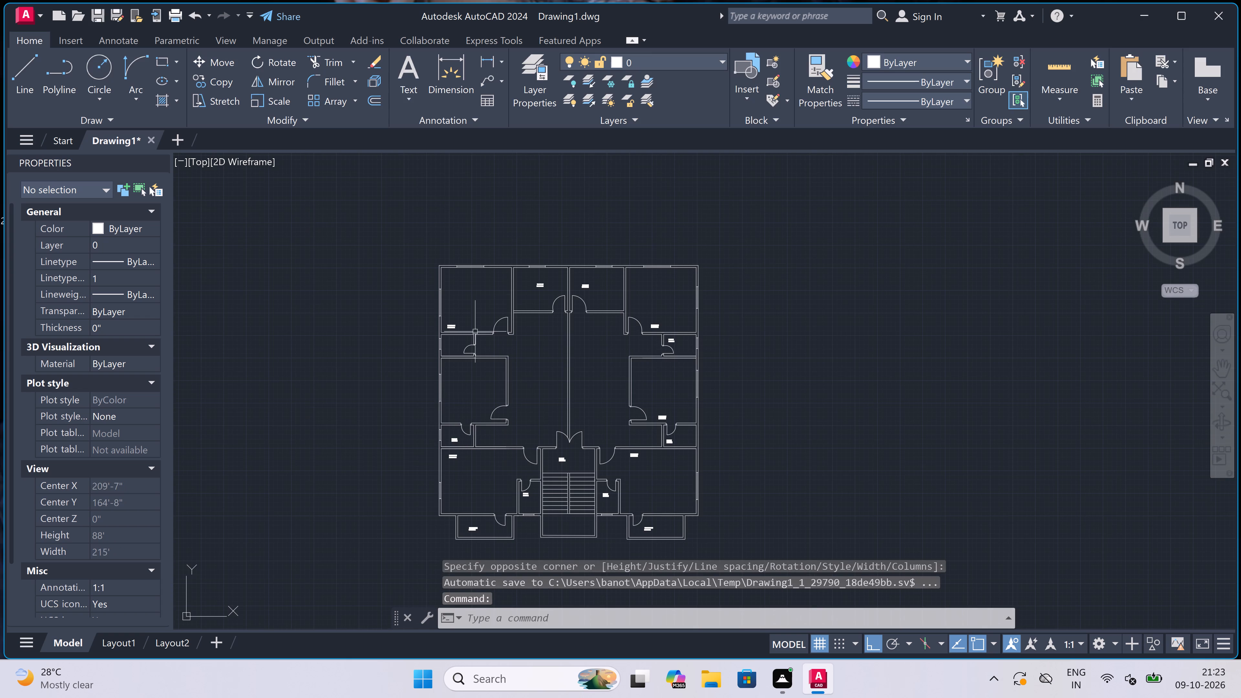
scroll(463, 428, "up", 2)
scroll(451, 390, "up", 2)
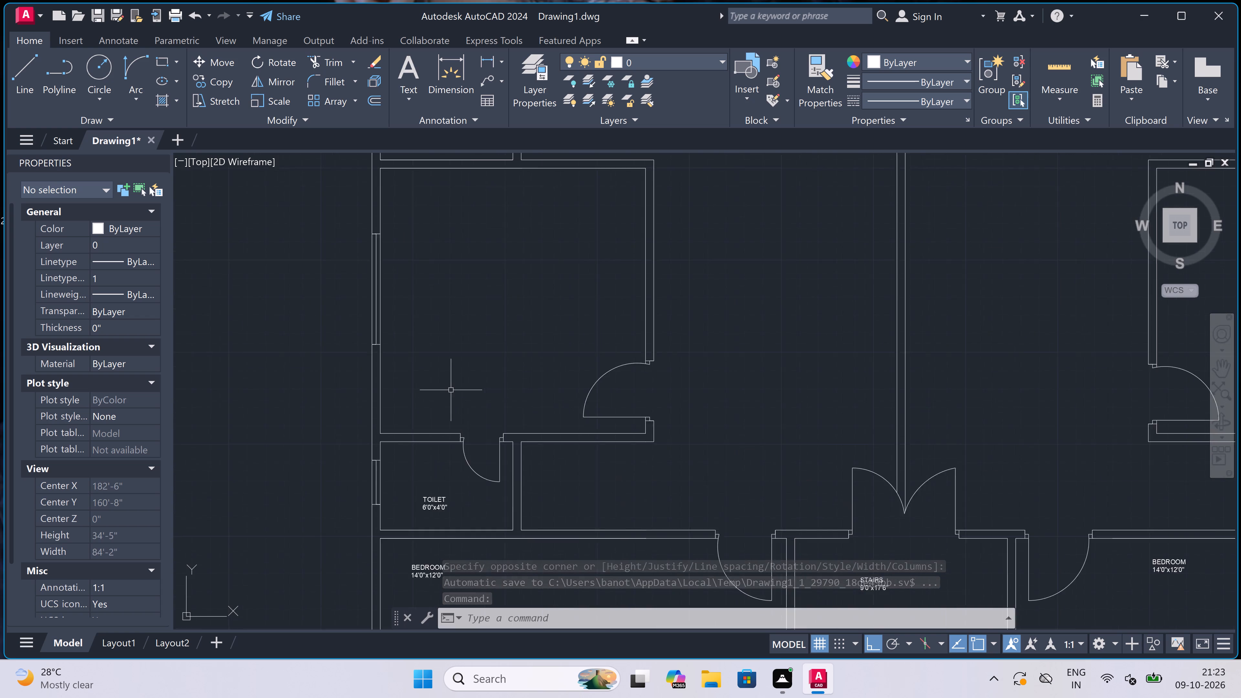
key("space")
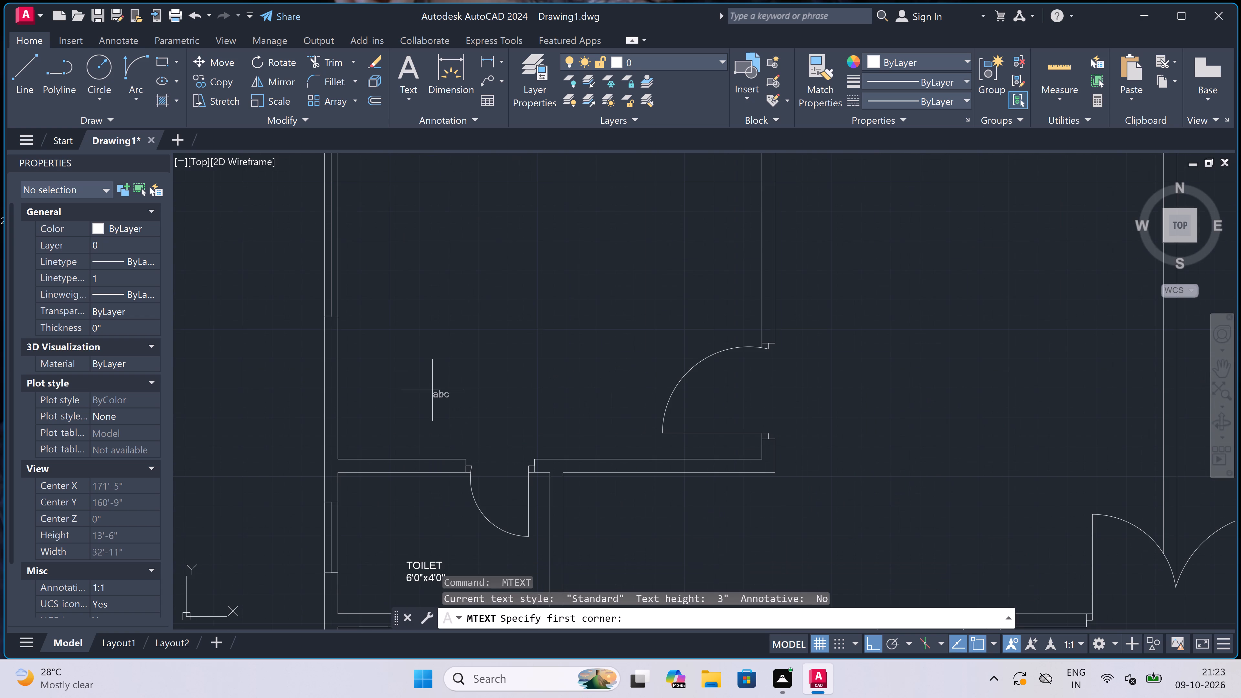
left_click_drag(372, 416, 397, 419)
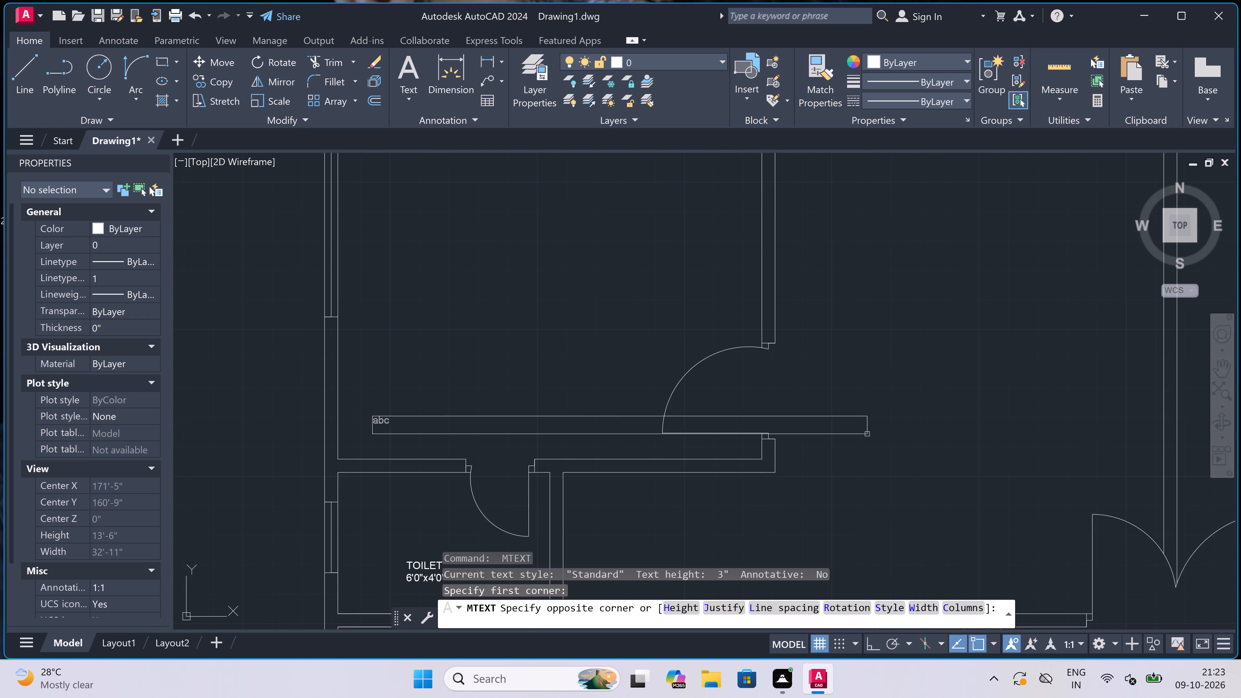
left_click(948, 436)
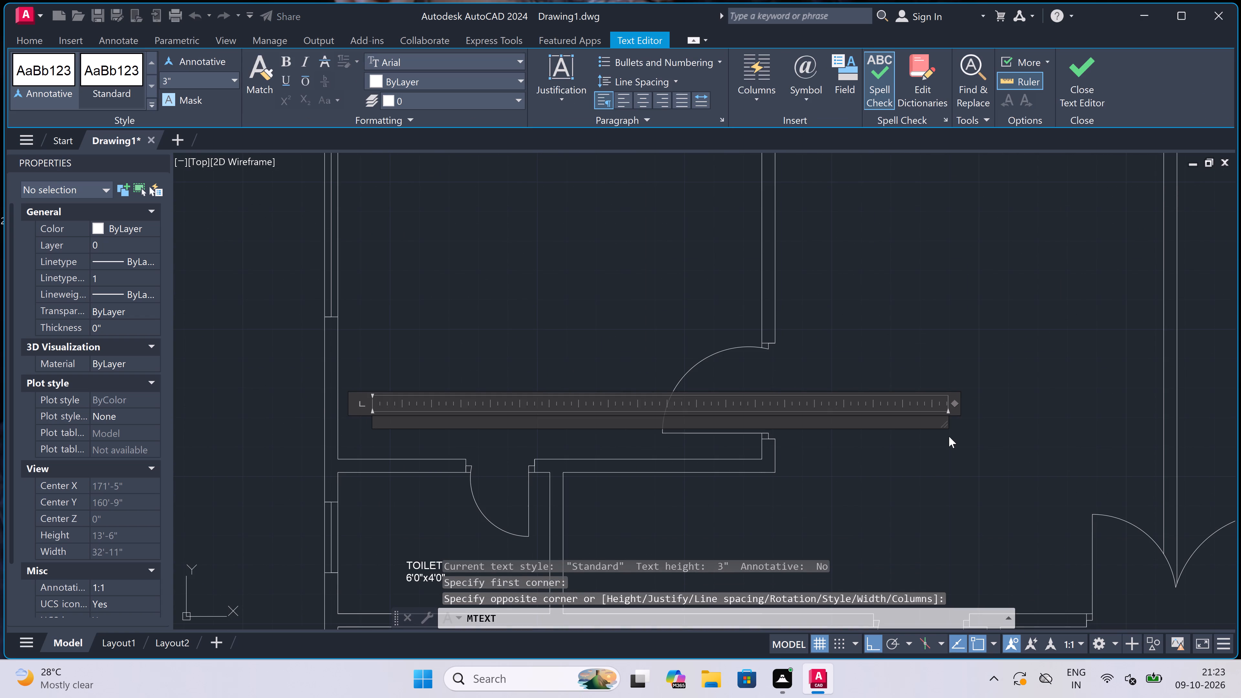
type("BEDROOM")
key("Return")
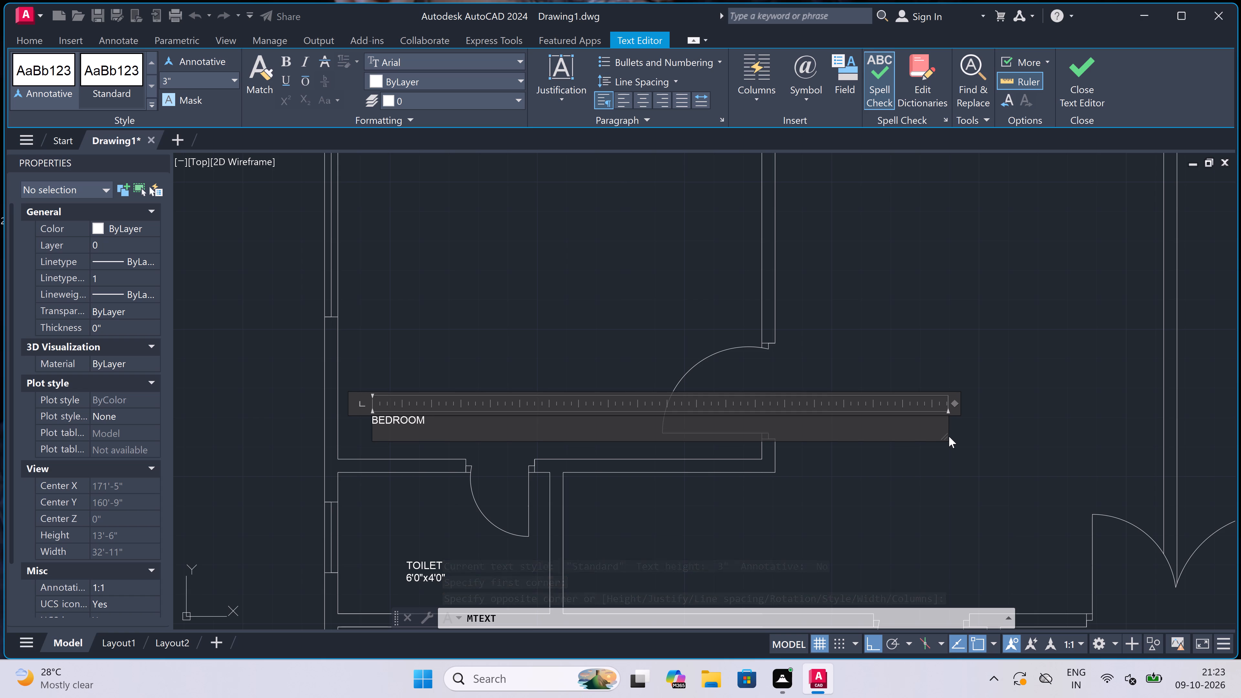
type("12'0")
type("\"x")
type("12'0\"")
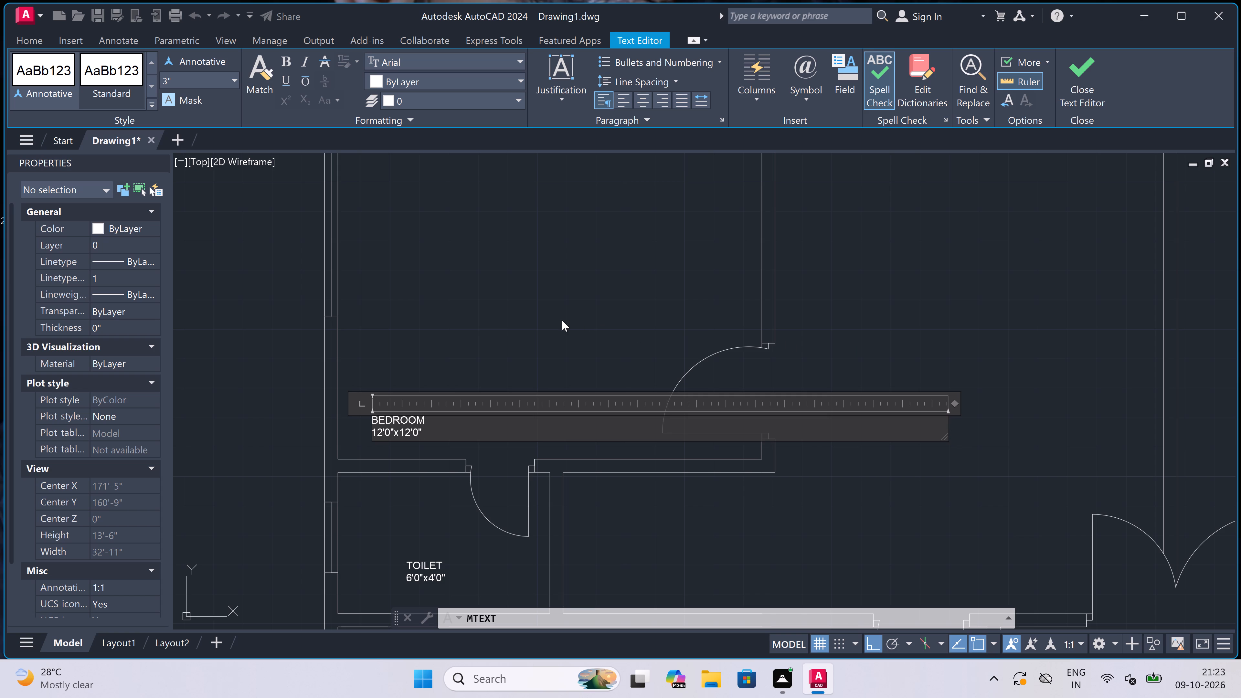
left_click(401, 347)
Add a two-line text label reading TOILET and 6'0"x4'0" in the small room directly below the plan's upper-left 13'0"x12'0" bedroom.
scroll(402, 347, "down", 6)
scroll(480, 318, "up", 2)
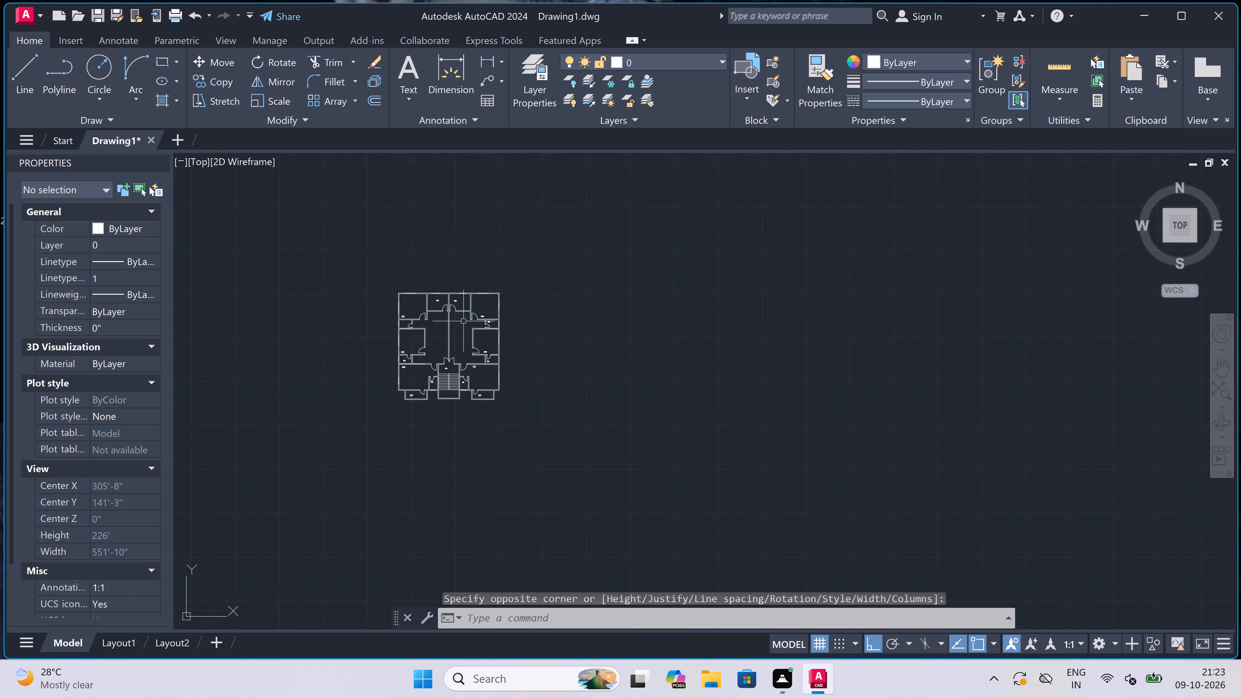
scroll(319, 350, "up", 2)
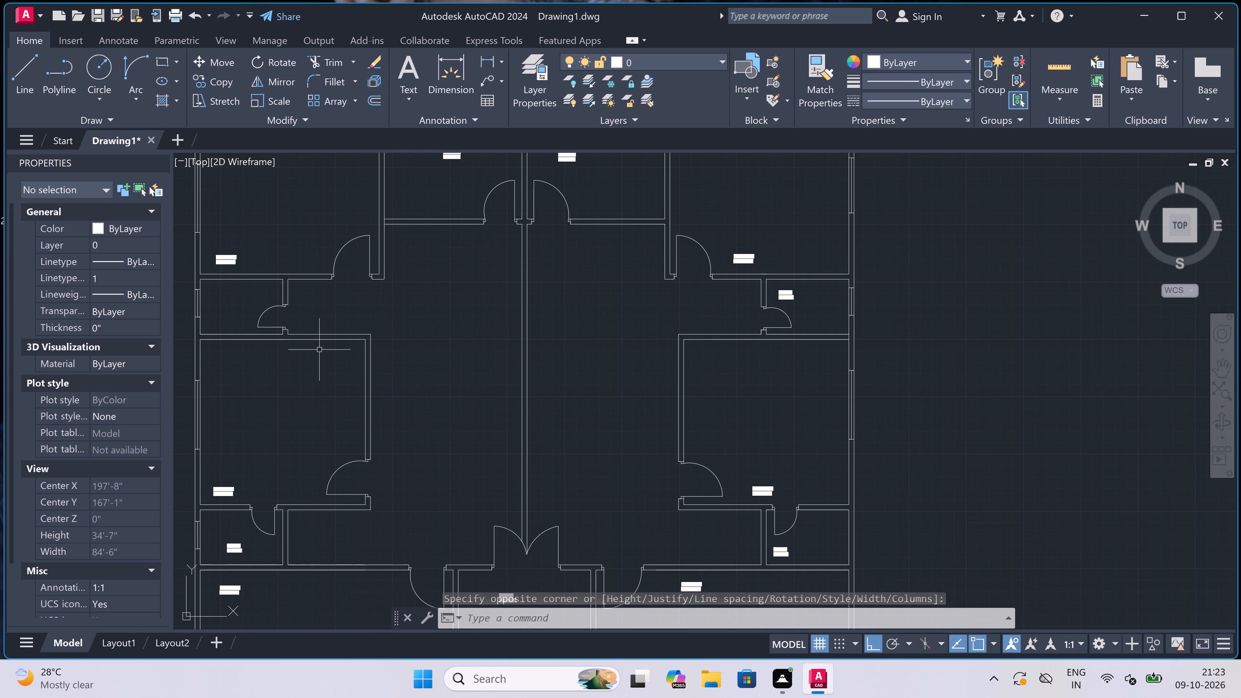
key("space")
scroll(319, 348, "down", 2)
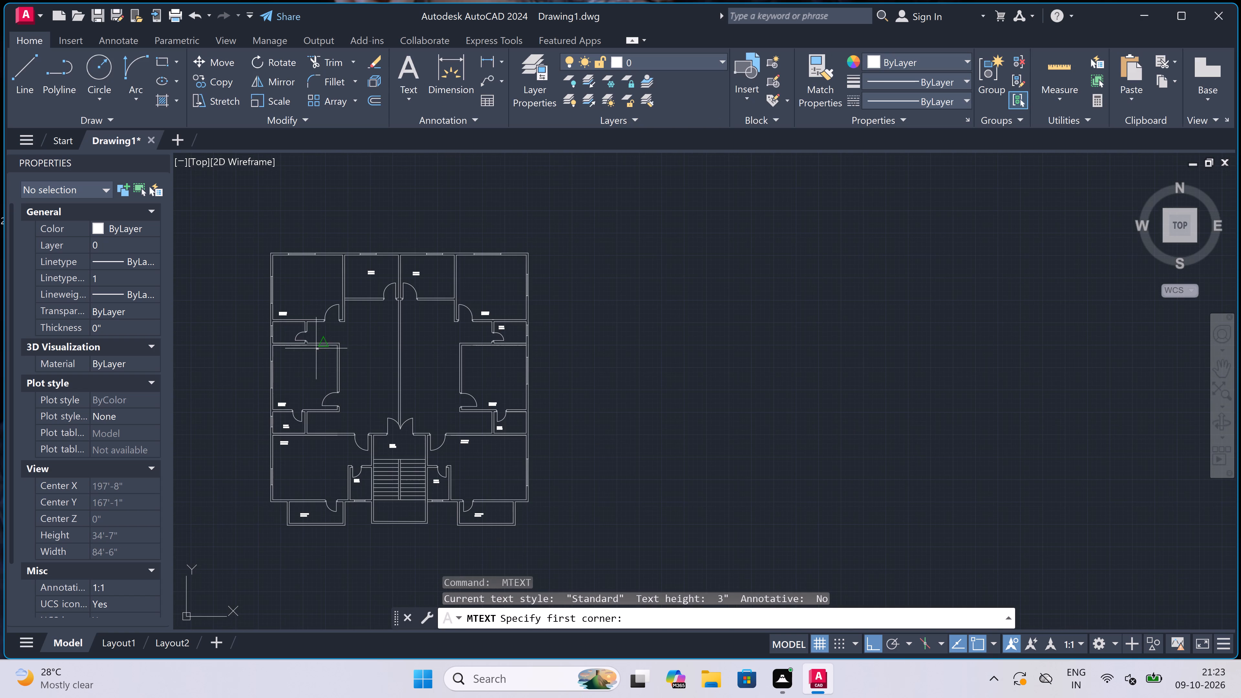
scroll(285, 321, "up", 5)
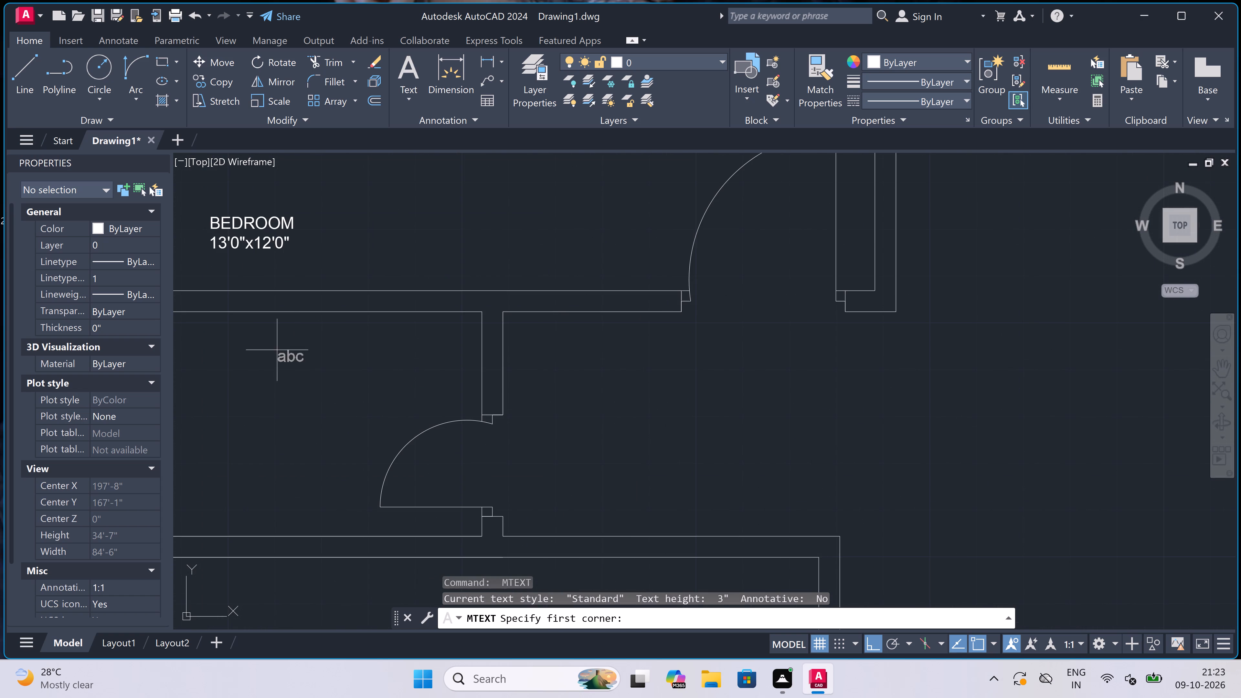
left_click(252, 353)
left_click(752, 382)
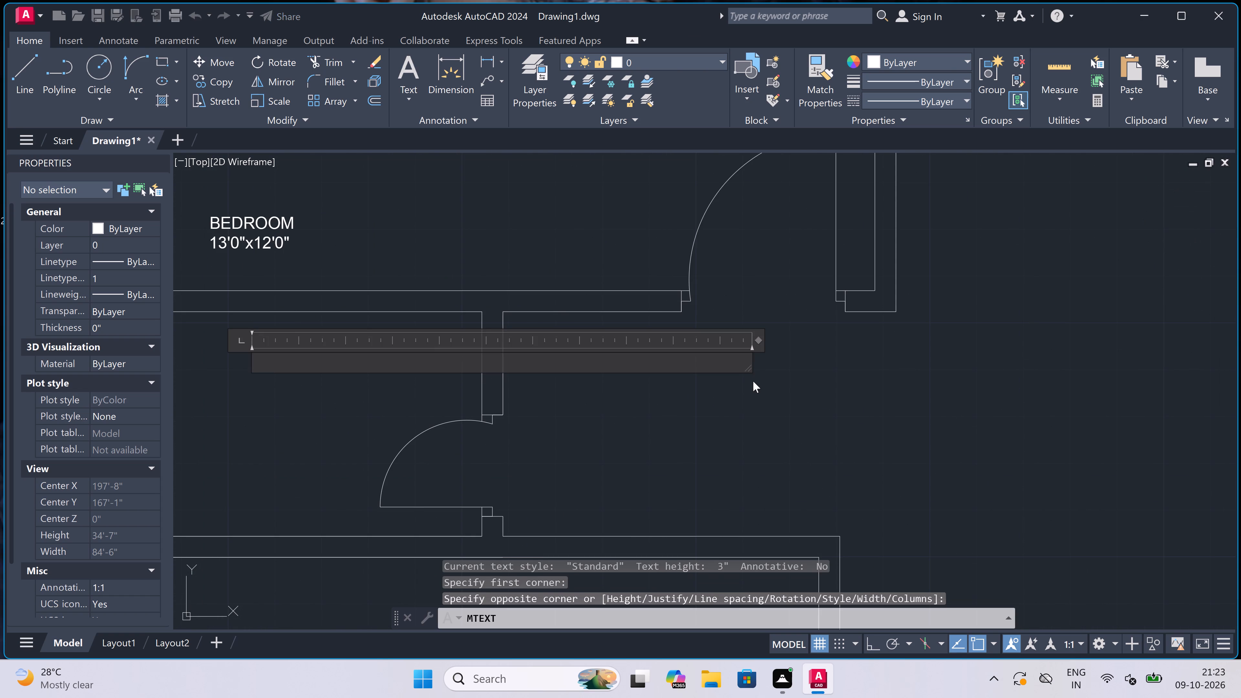
type("TOILET")
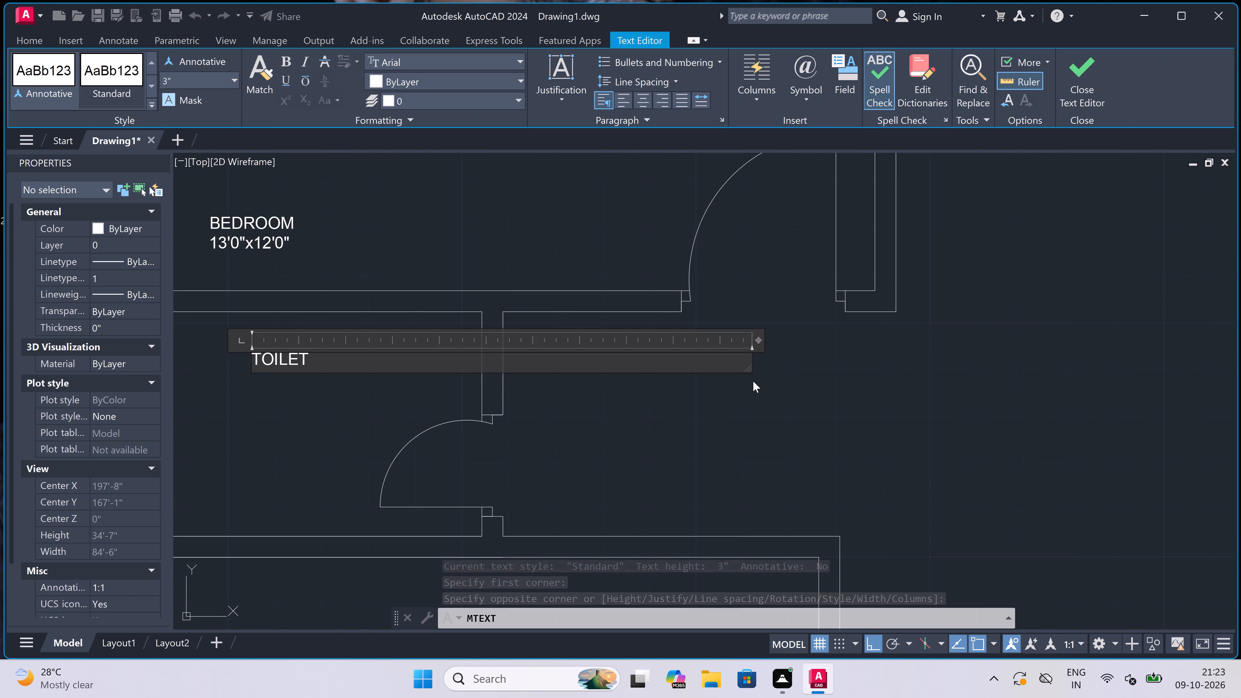
key("Return")
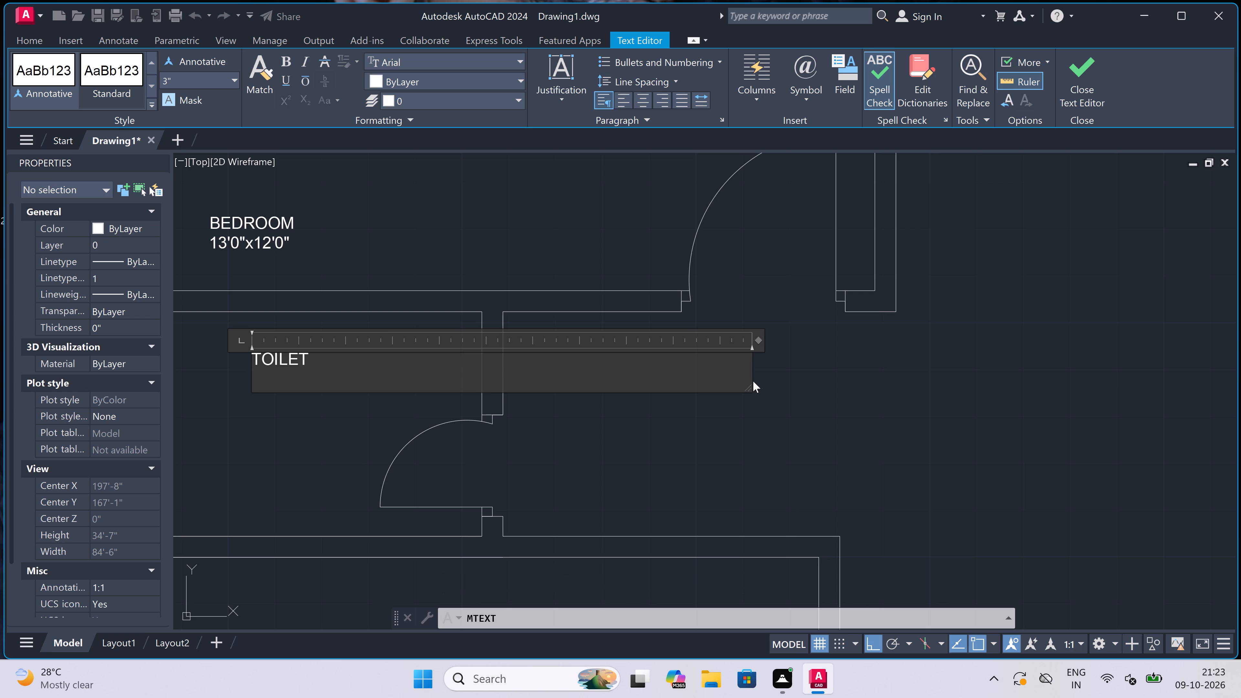
scroll(753, 381, "down", 3)
scroll(754, 381, "up", 2)
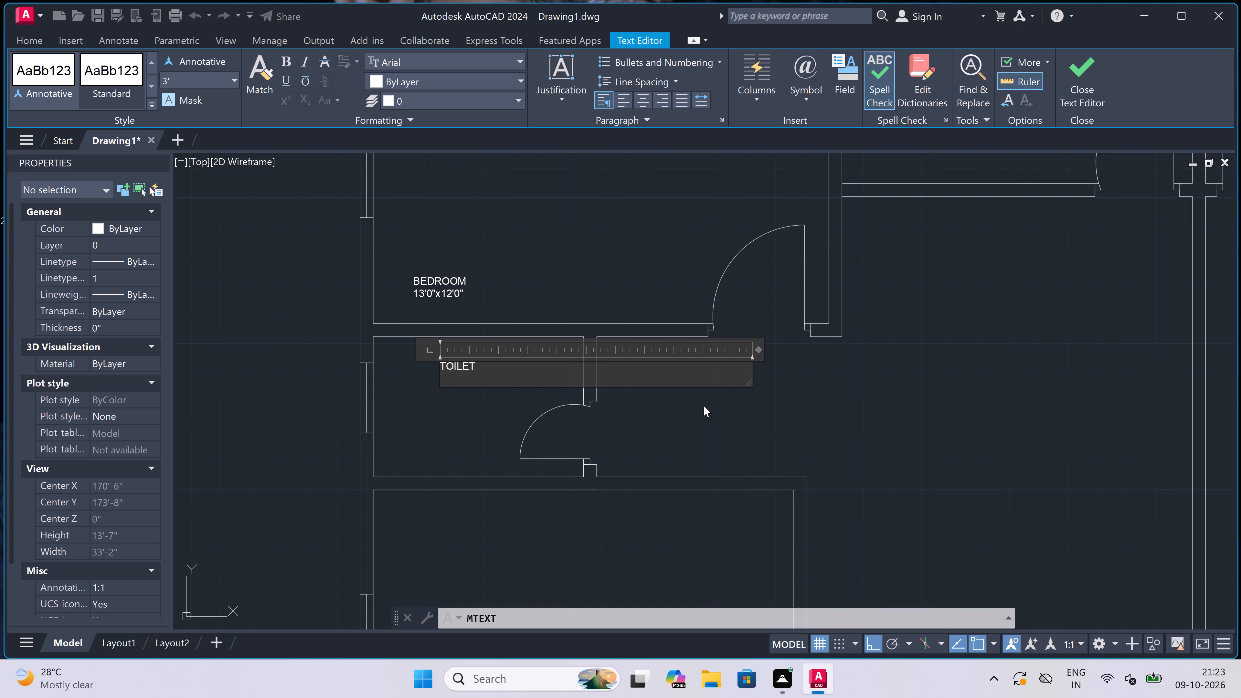
scroll(680, 398, "up", 1)
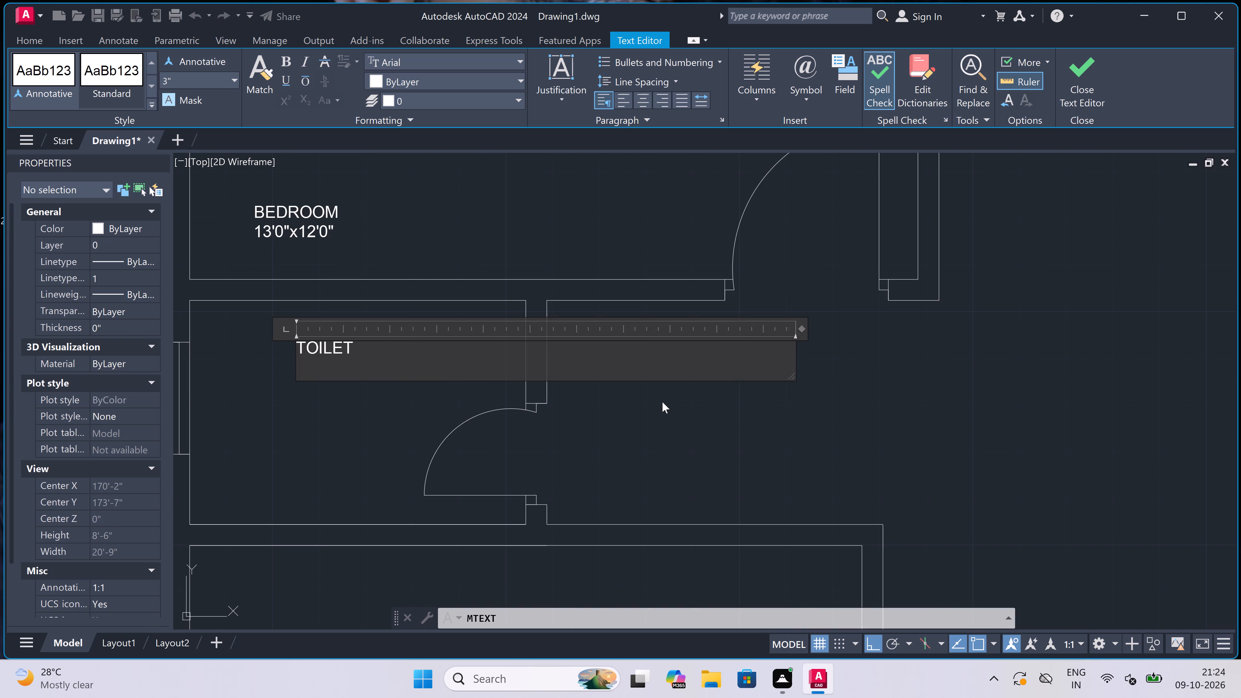
type("6'0")
type("\"x")
key("4")
type("'0\"")
left_click(412, 393)
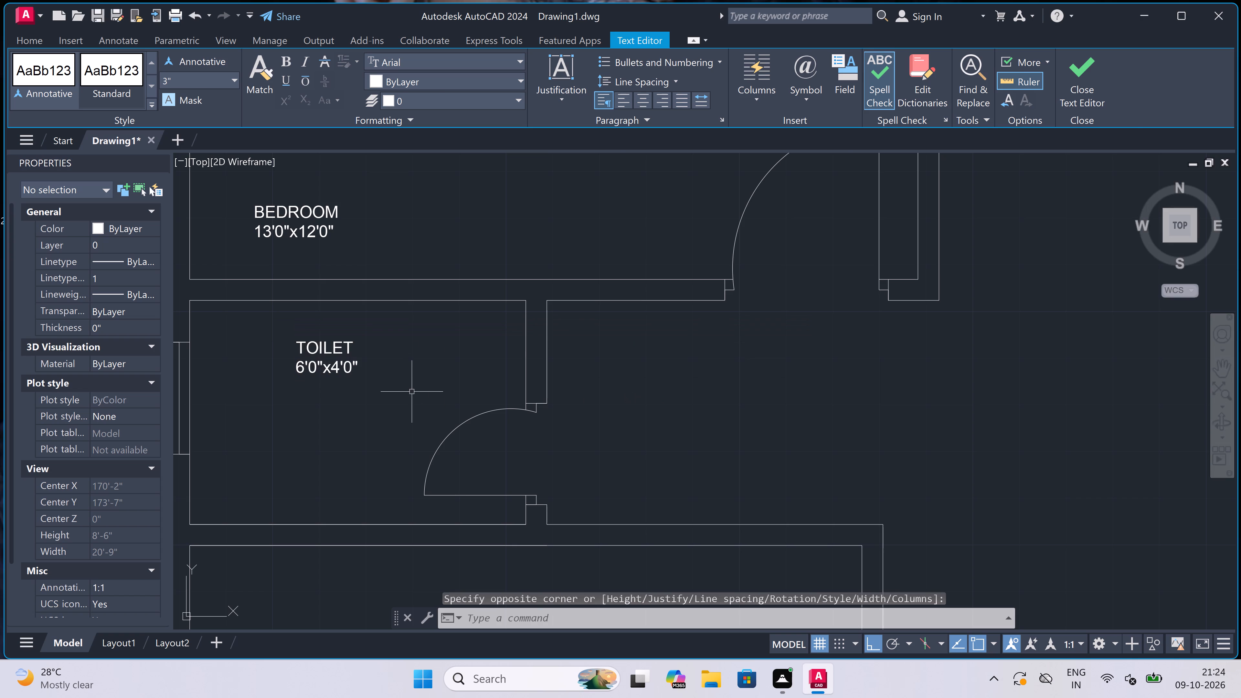
Add a two-line text label reading LIVING ROOM and 11'0"x16'0" in the right unit's central hall, beside the dividing wall.
scroll(415, 375, "down", 6)
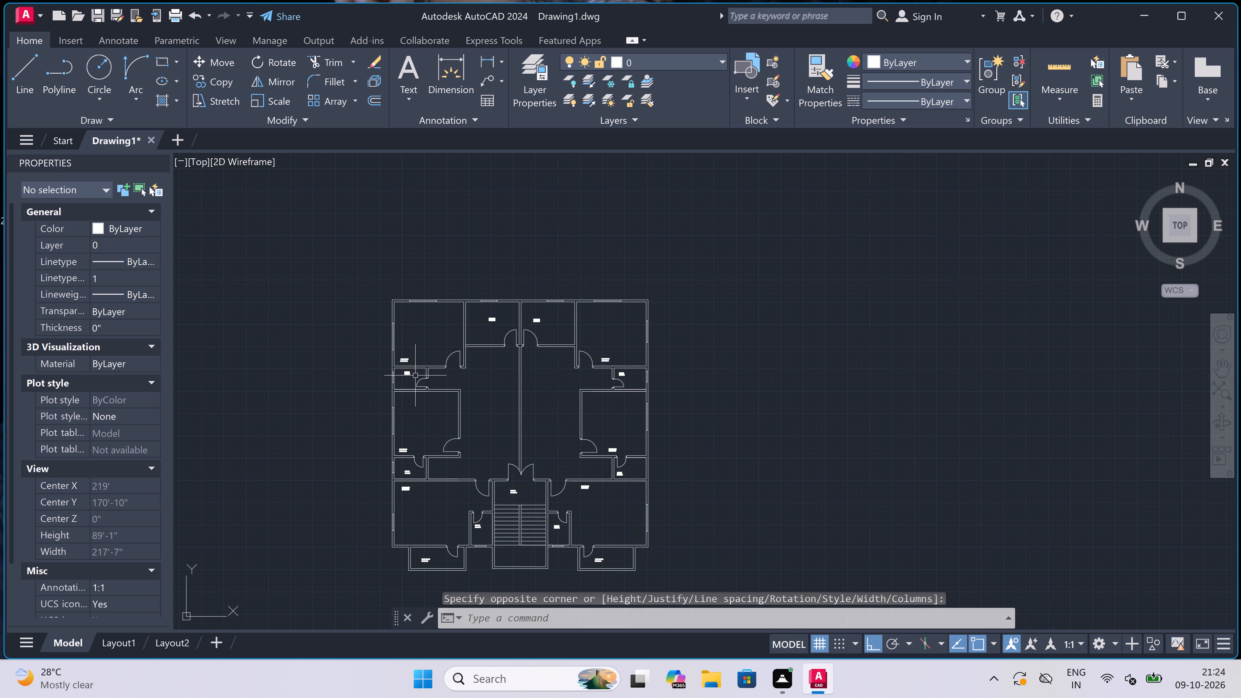
scroll(457, 399, "up", 1)
scroll(570, 413, "up", 1)
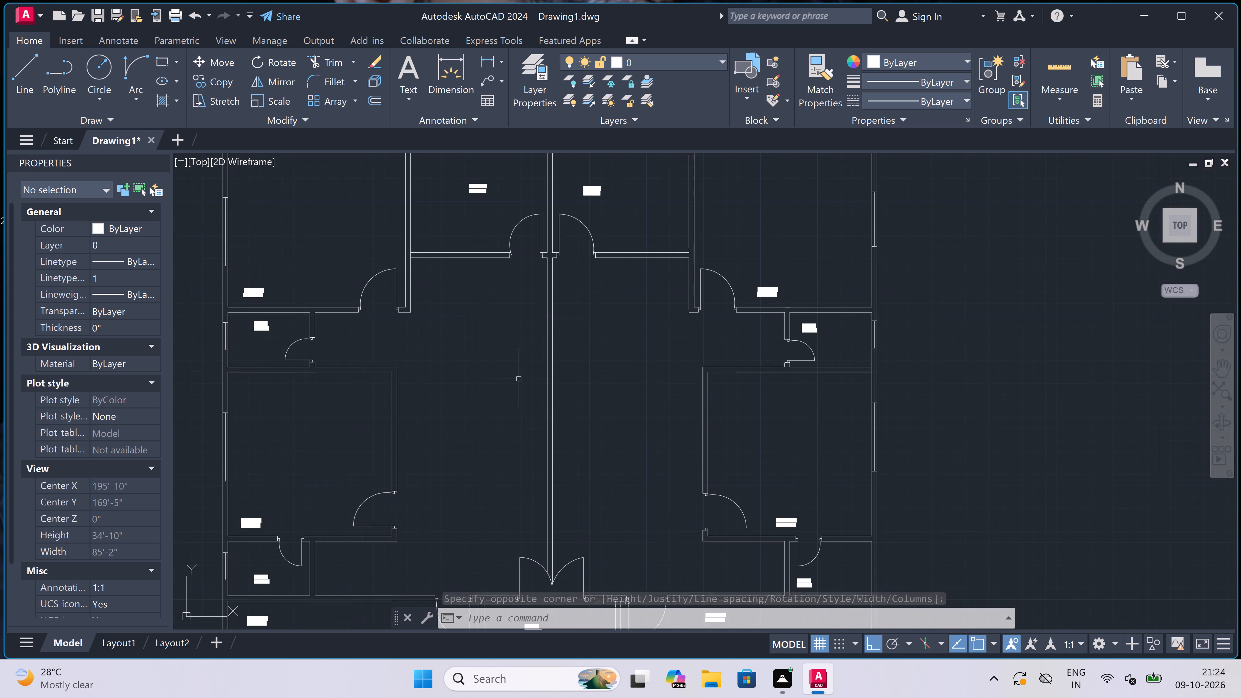
key("space")
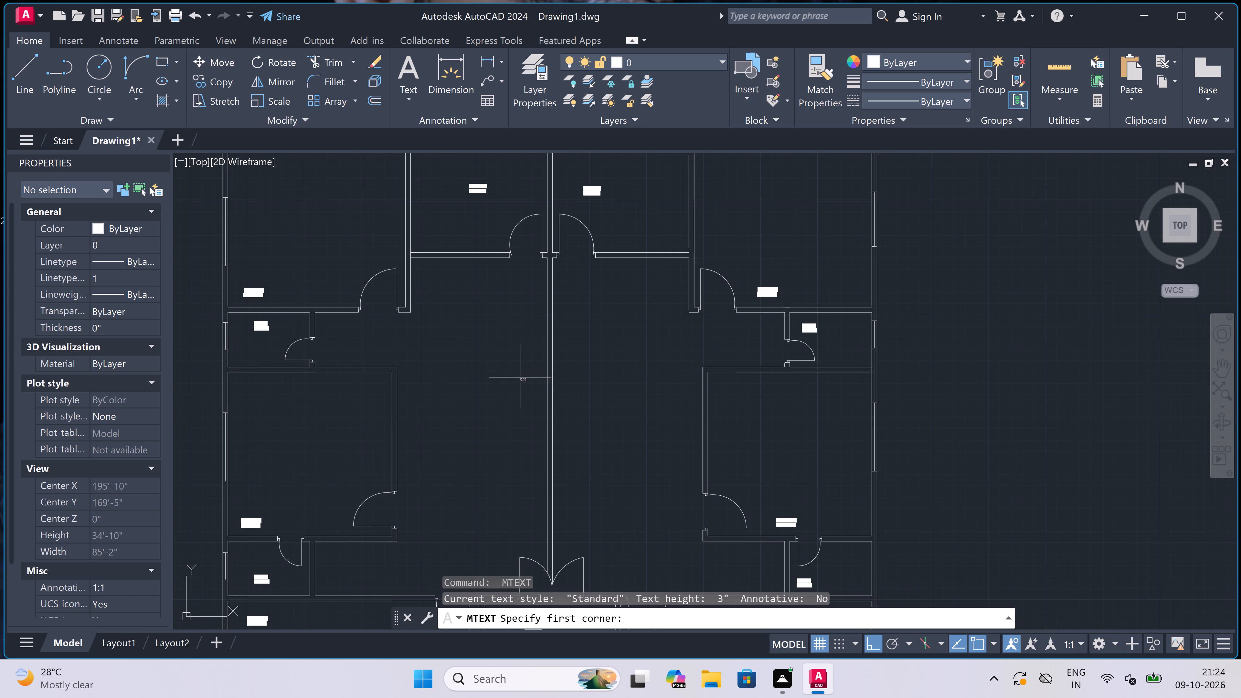
scroll(536, 378, "up", 1)
left_click(603, 359)
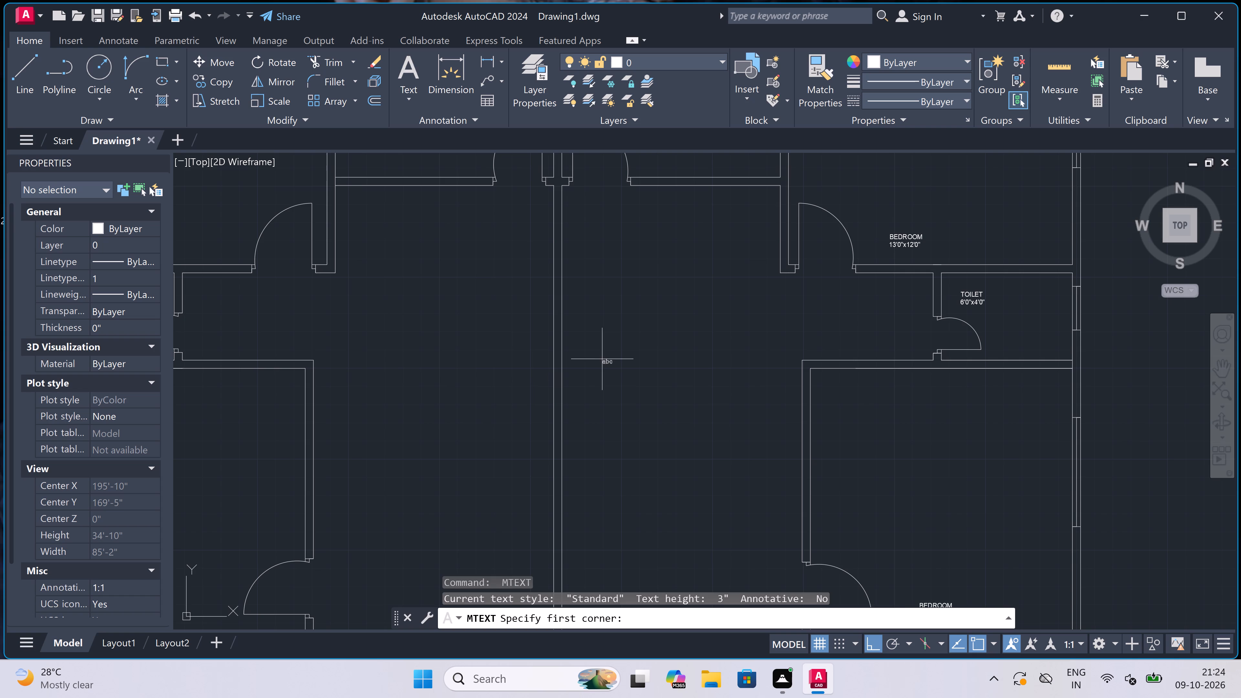
left_click(853, 359)
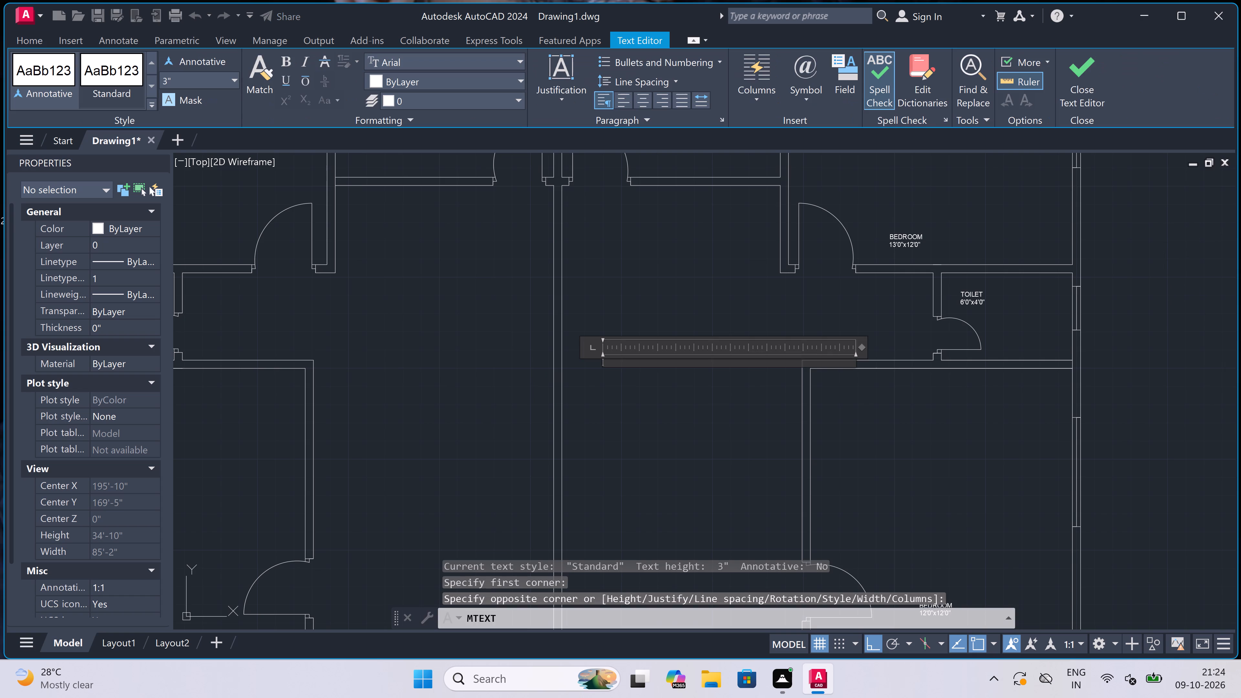
type("LIVING")
key("space")
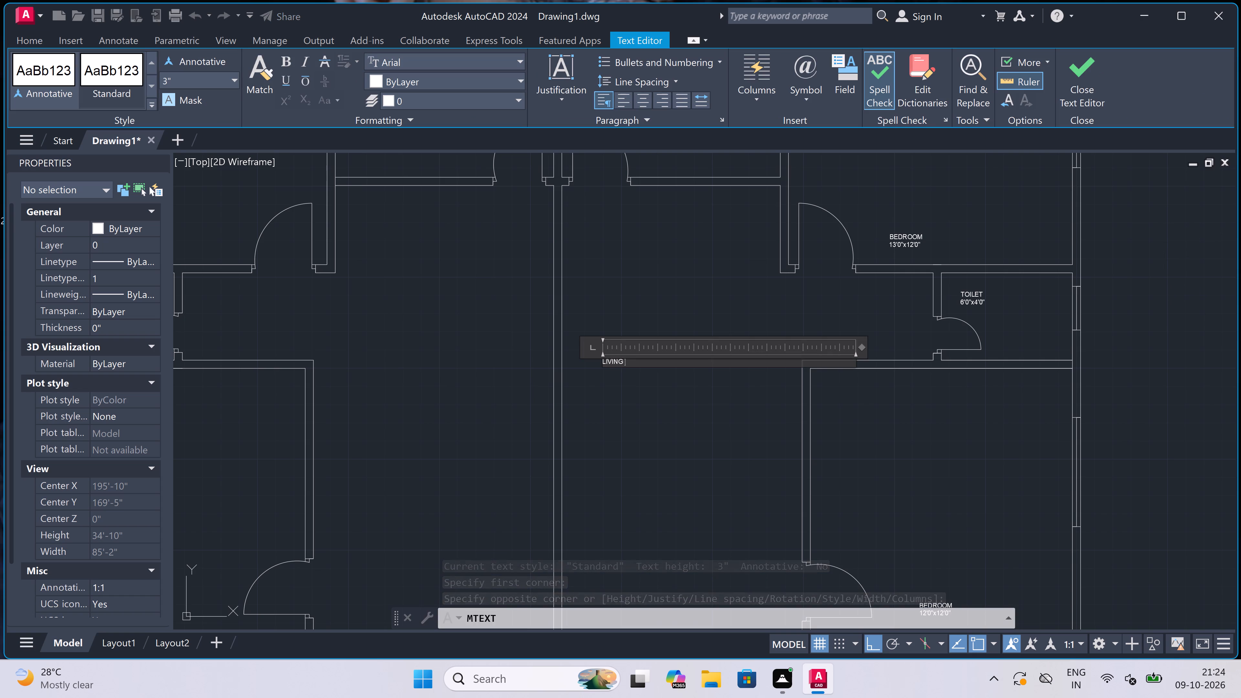
type("ROOM")
key("Return")
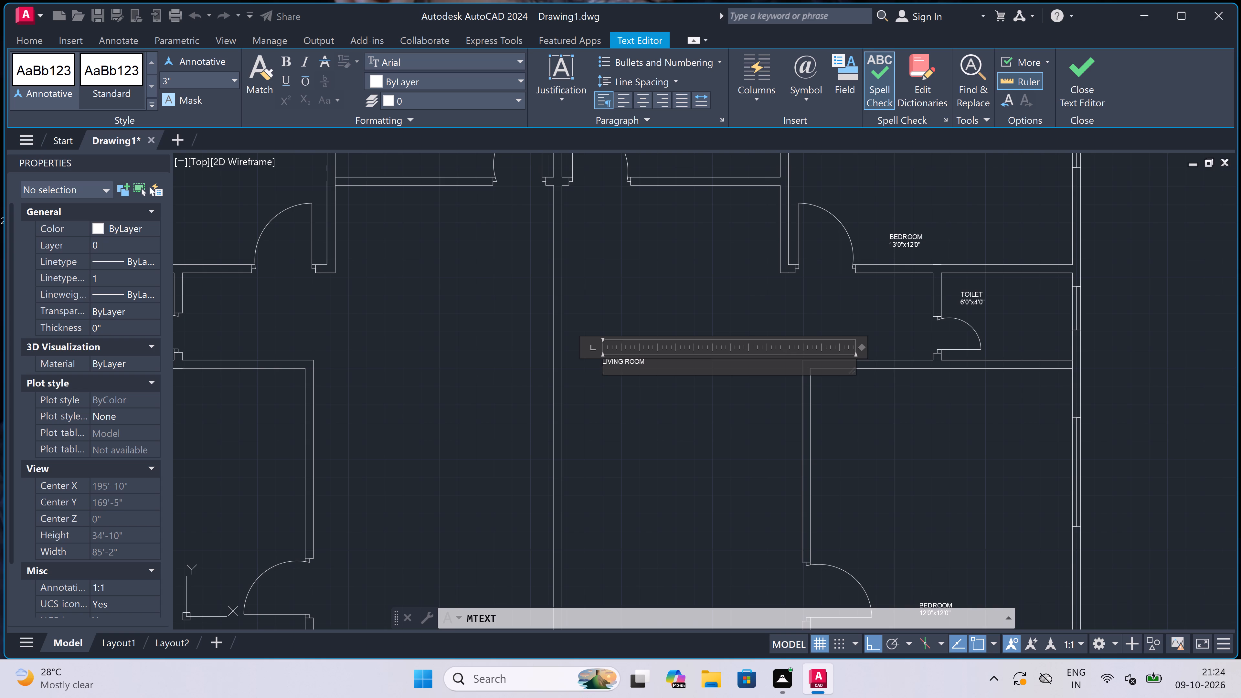
type("11'0")
type("\"x")
key("1")
type("6'0\"")
left_click(656, 399)
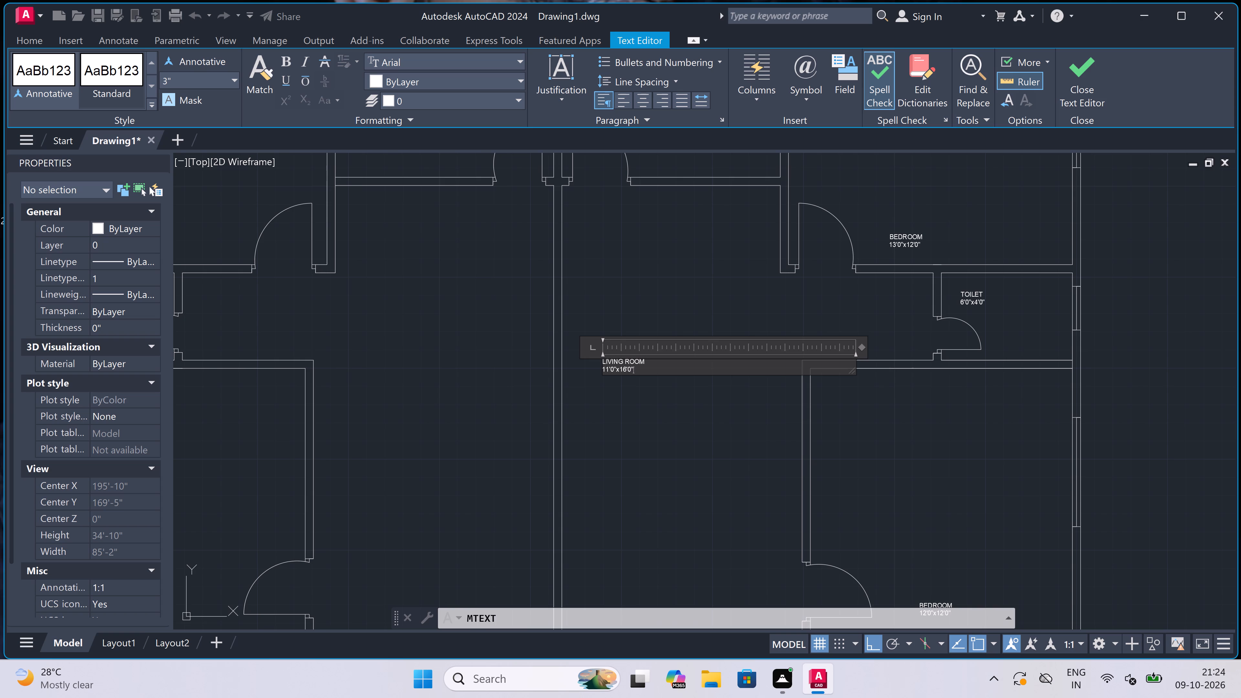
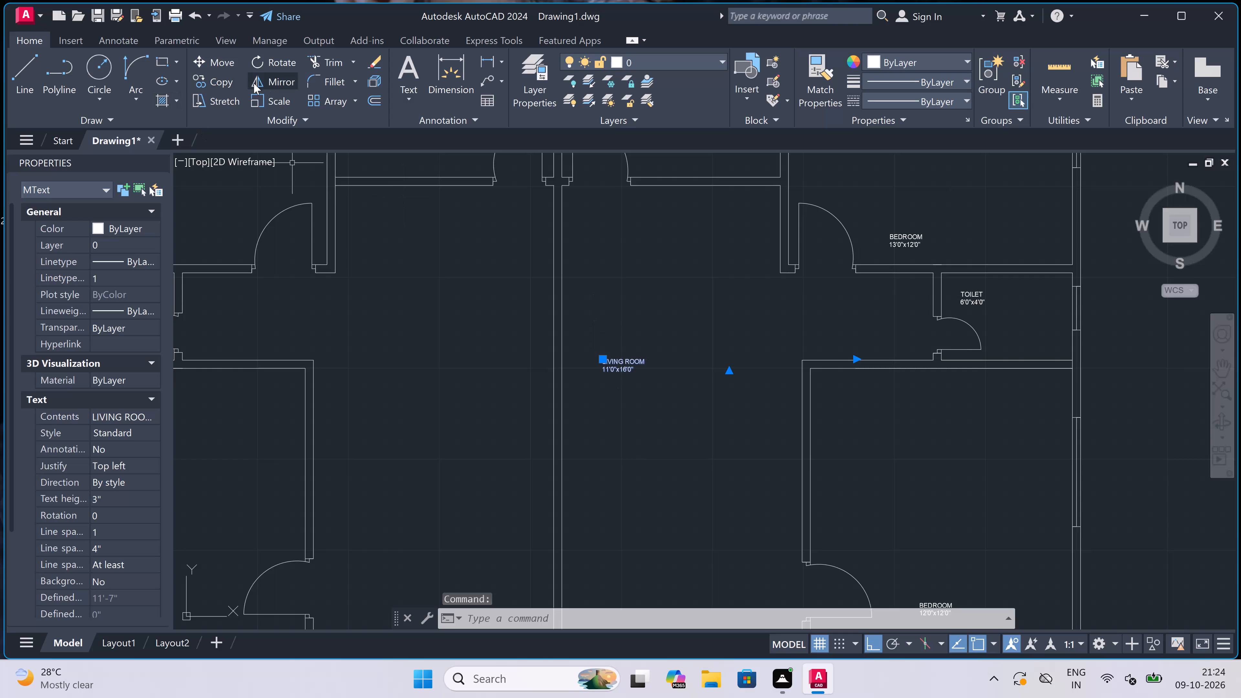
Copy the LIVING ROOM 11'0"x16'0" label horizontally about 5'-7" across the dividing wall into the left unit's hall.
left_click(230, 81)
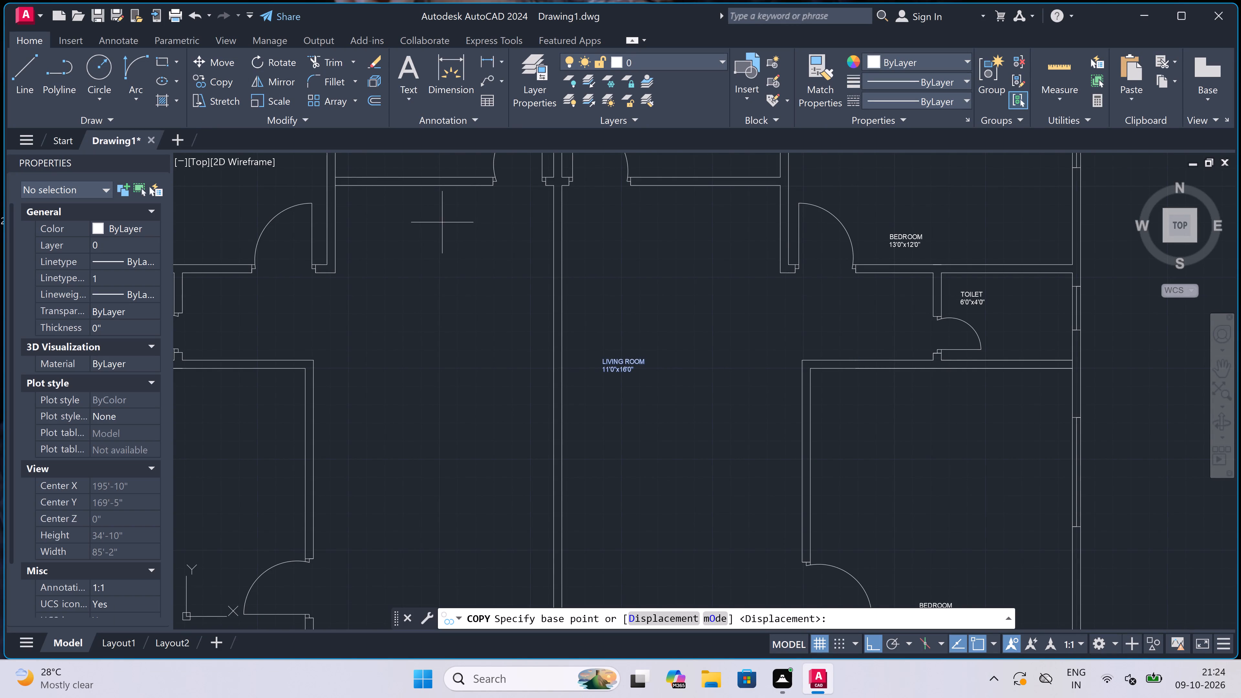
left_click(615, 360)
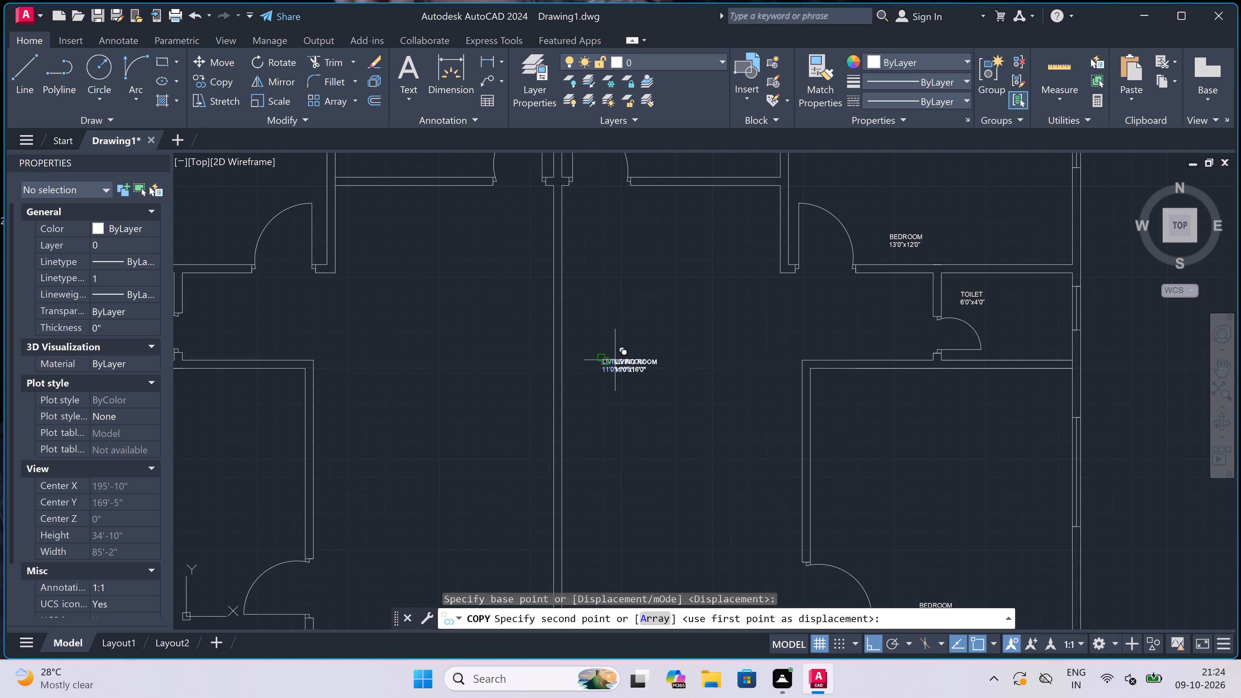
left_click(478, 333)
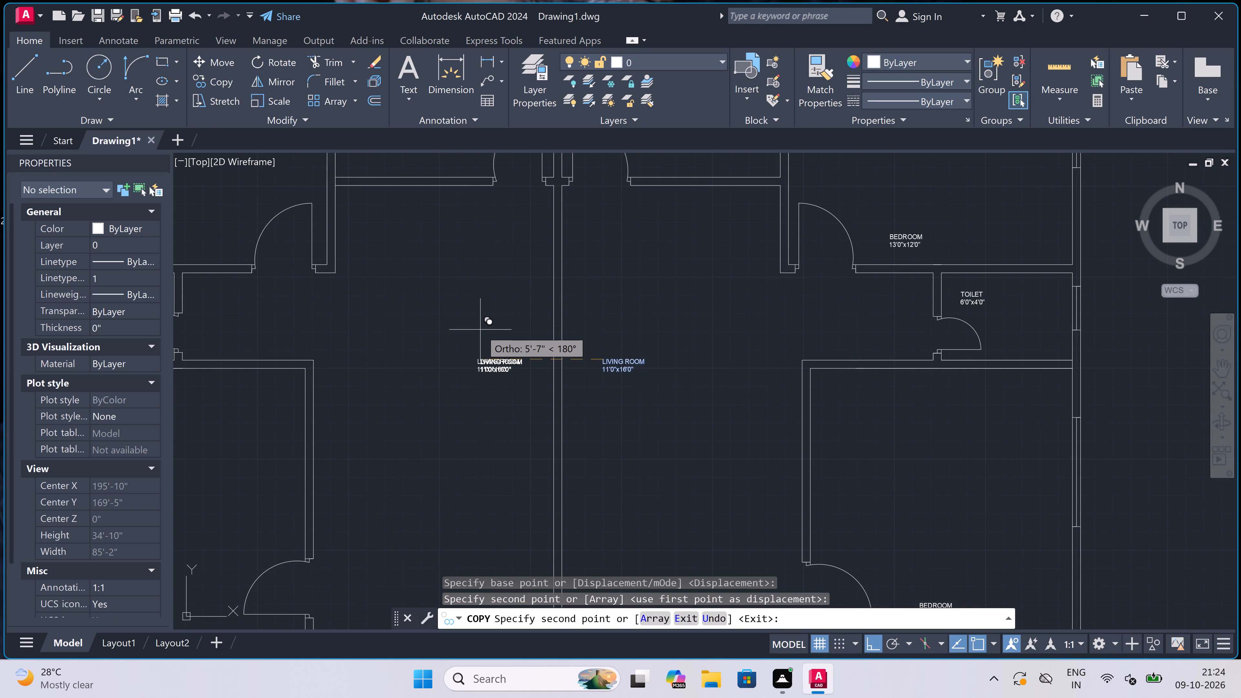
key("Escape")
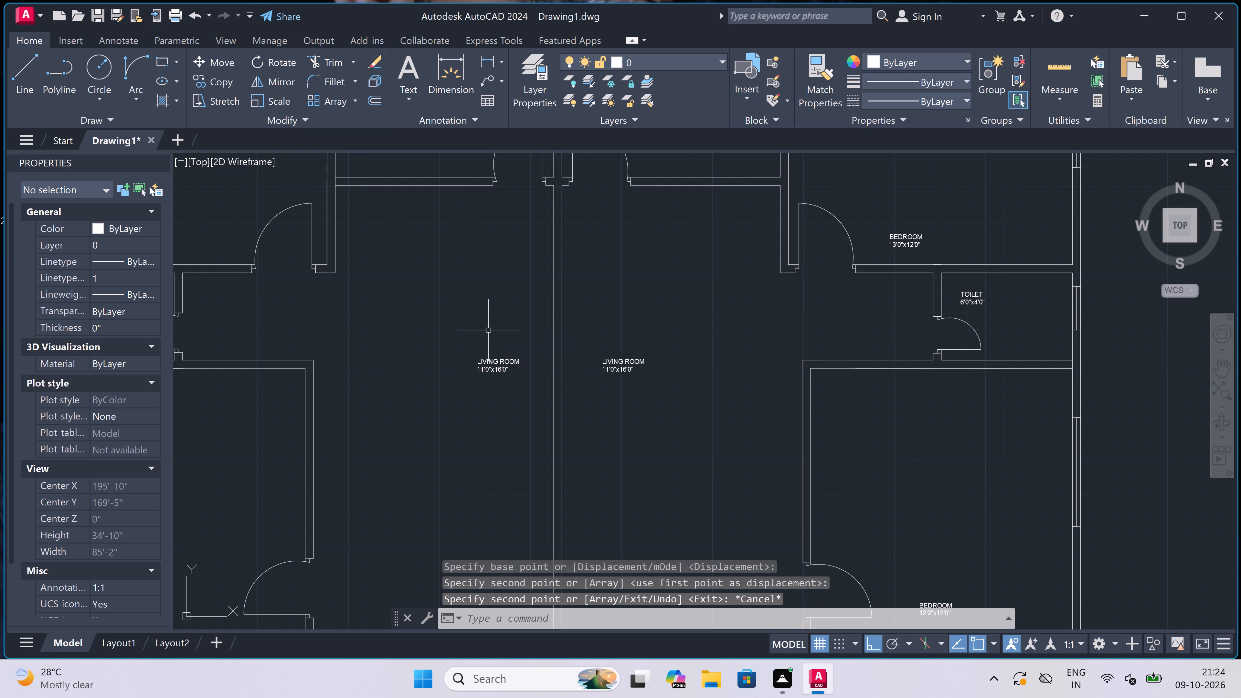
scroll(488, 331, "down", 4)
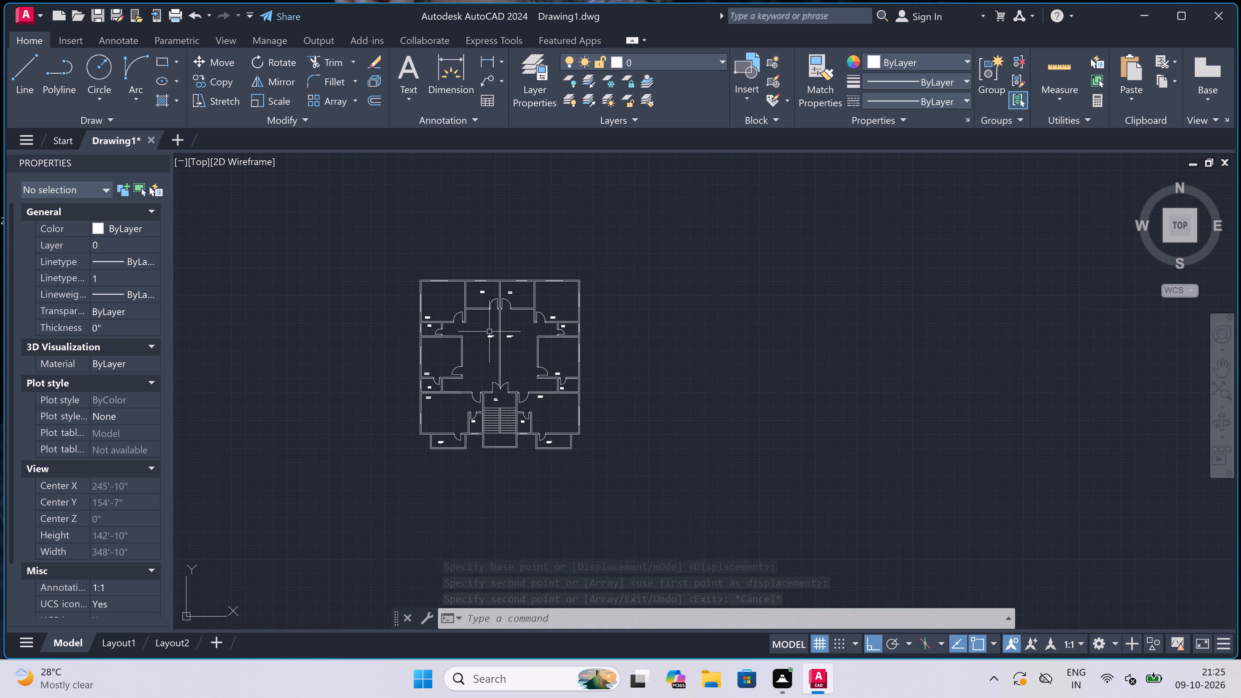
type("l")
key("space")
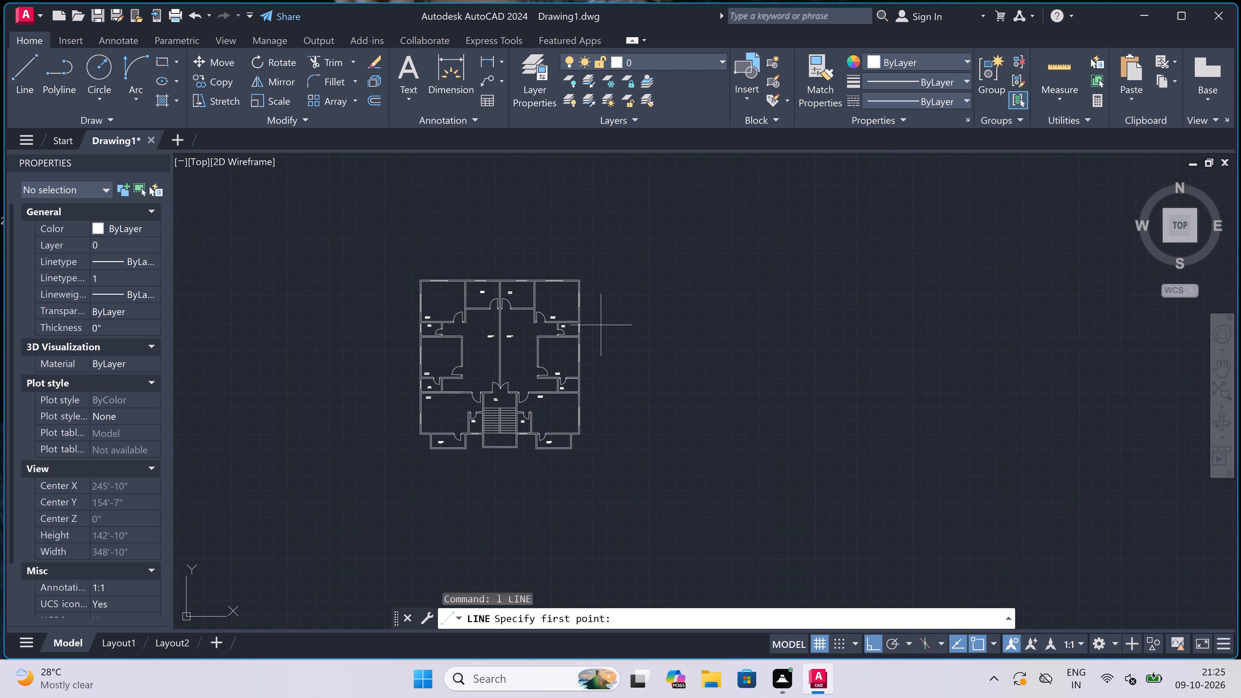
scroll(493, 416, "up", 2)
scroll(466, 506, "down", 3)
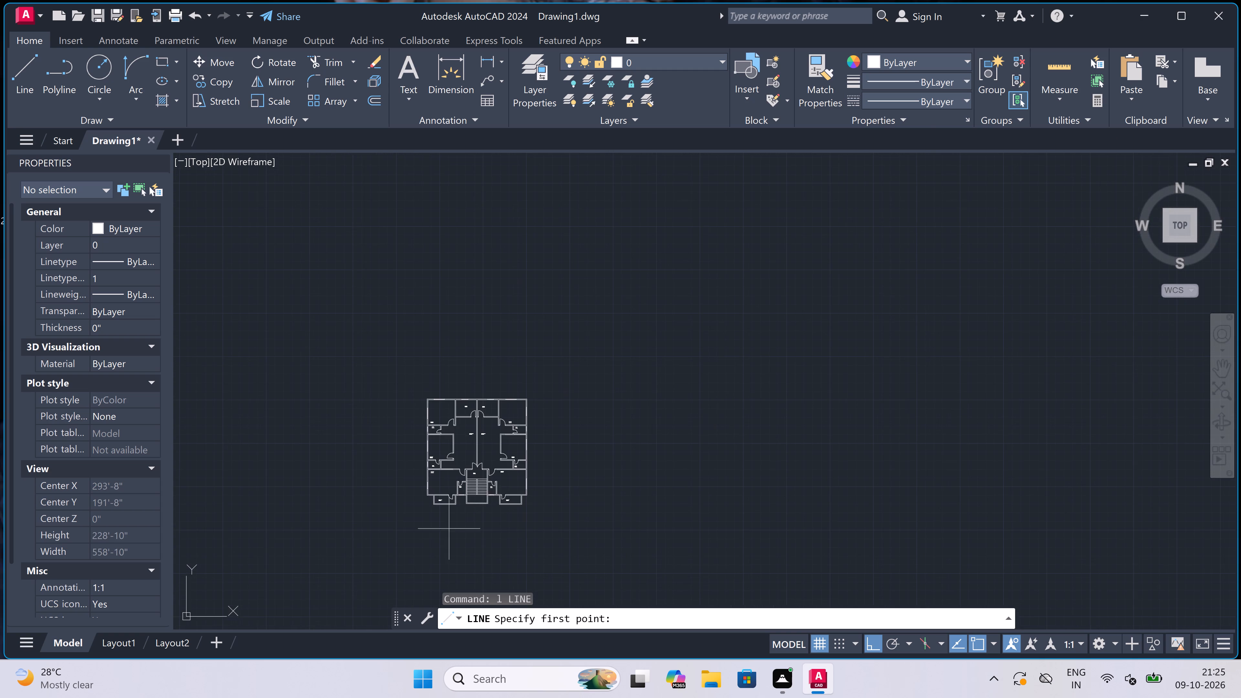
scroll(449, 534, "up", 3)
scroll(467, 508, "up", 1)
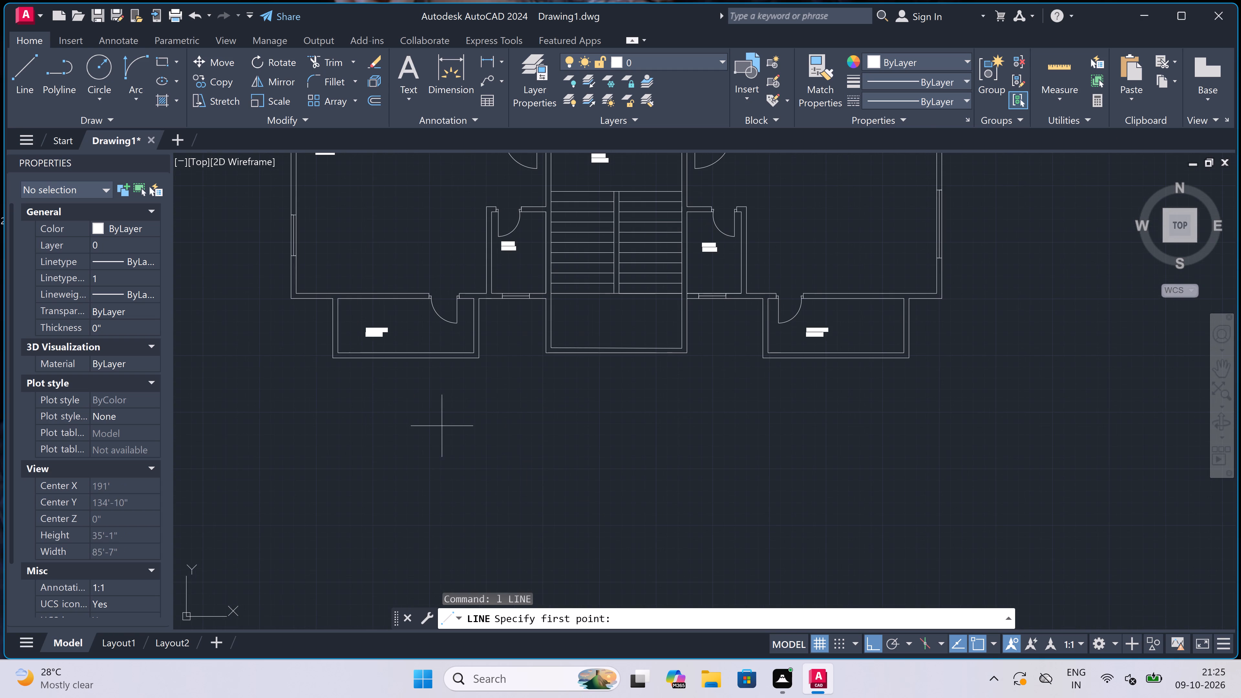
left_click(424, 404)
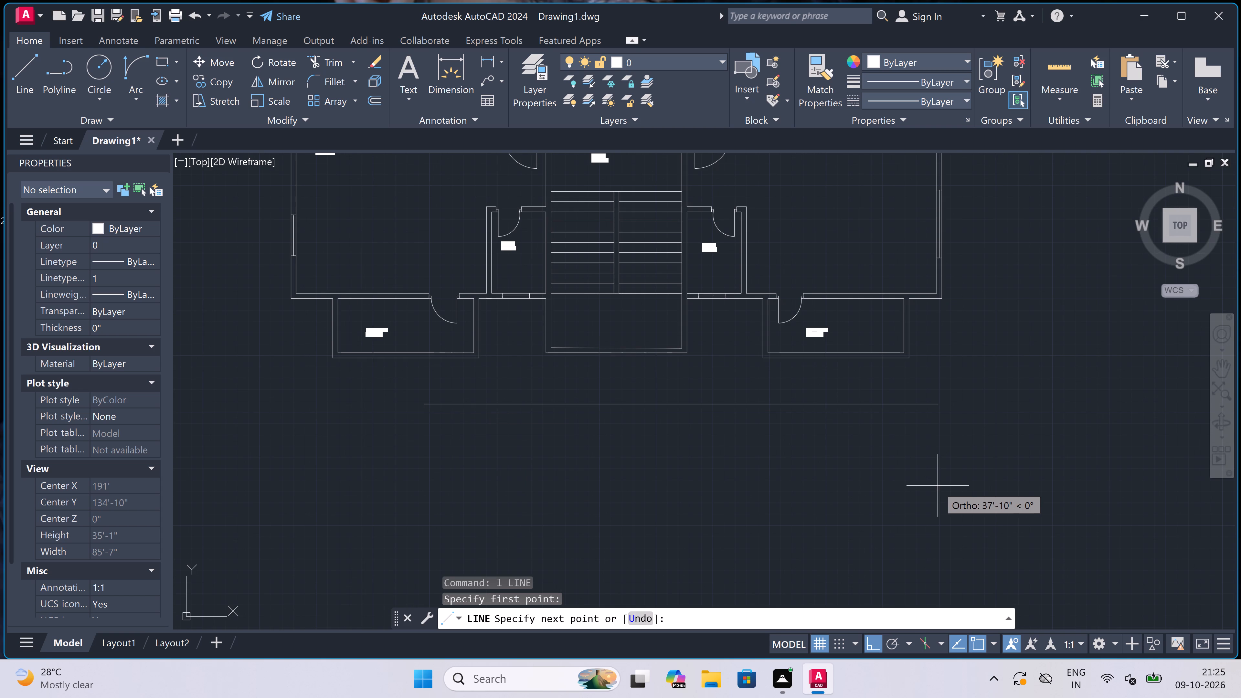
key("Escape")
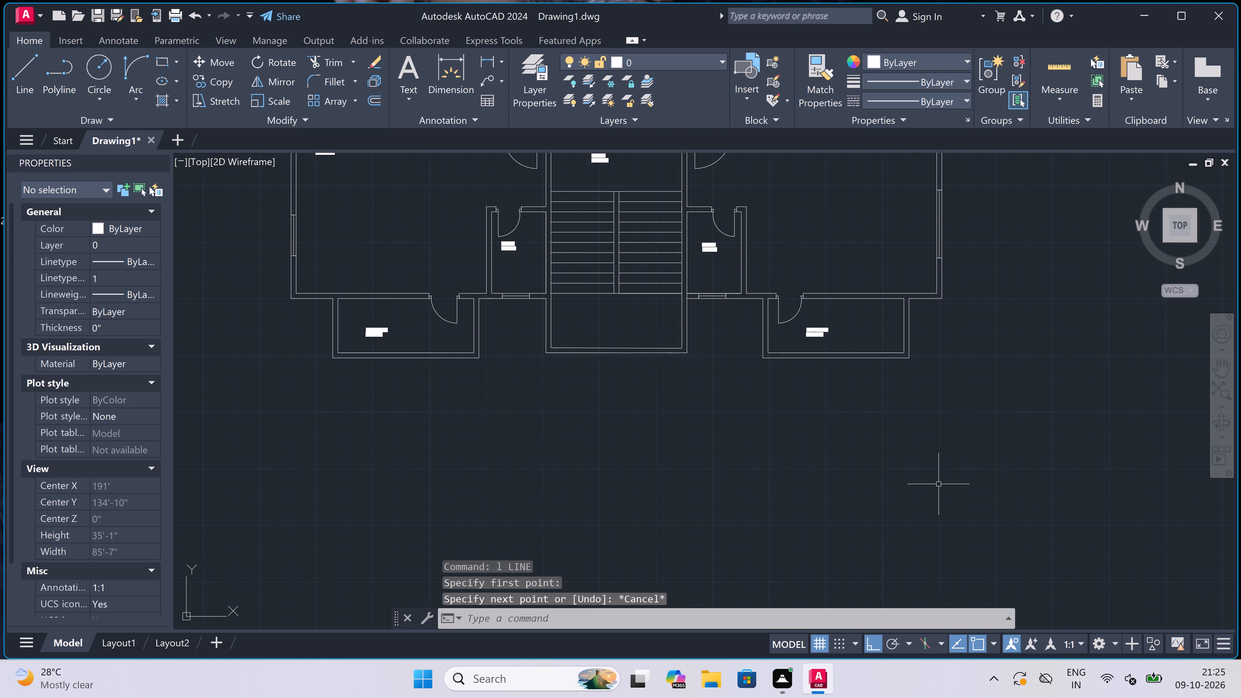
Add a multiline text title reading FIRST FLOOR PLAN below the verandas and staircase of the plan.
type("mt")
key("space")
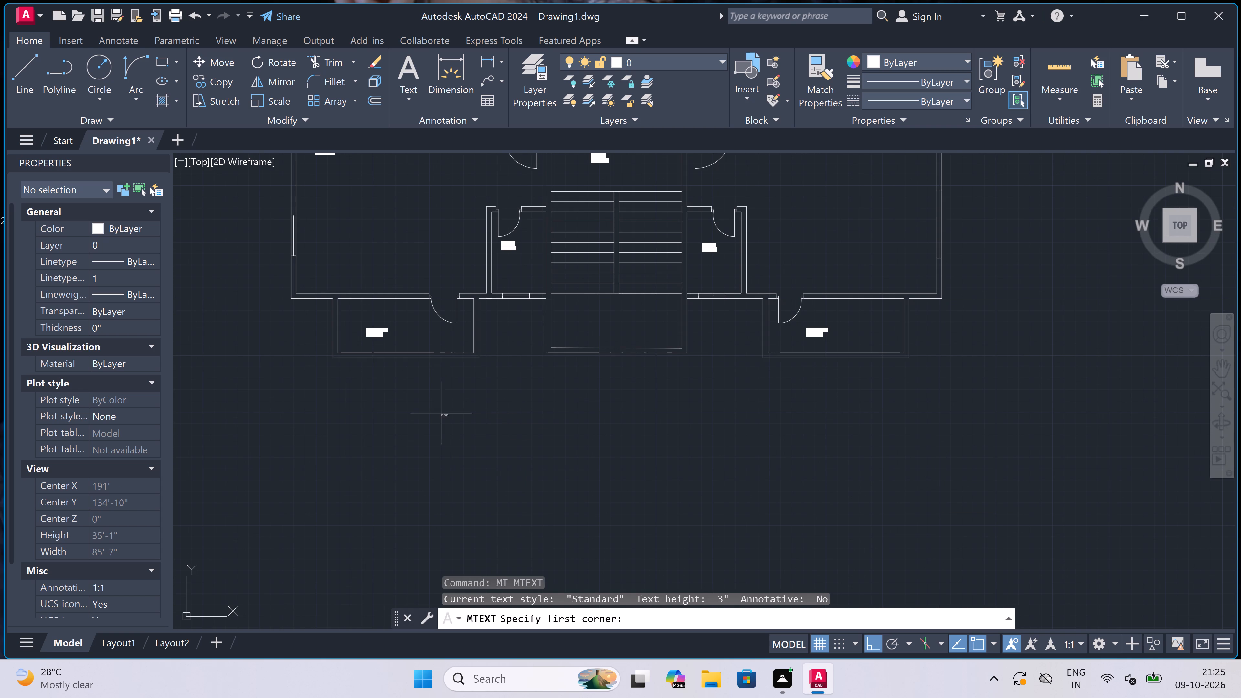
left_click(411, 405)
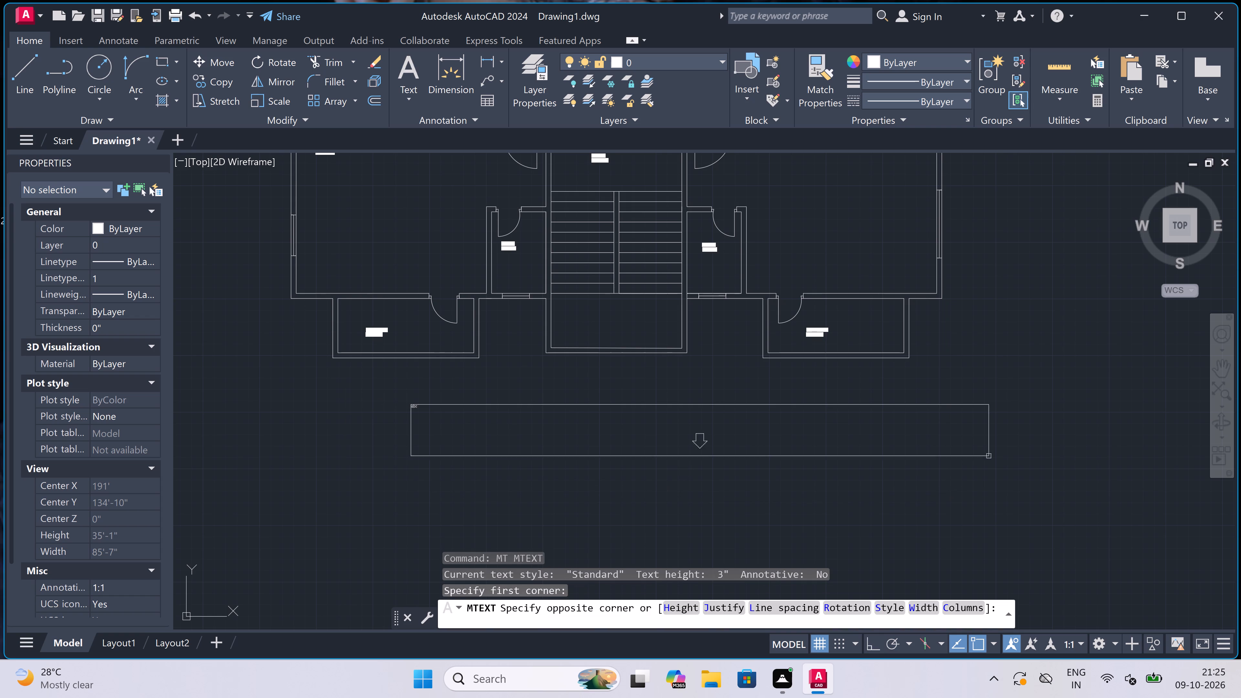
left_click(1003, 440)
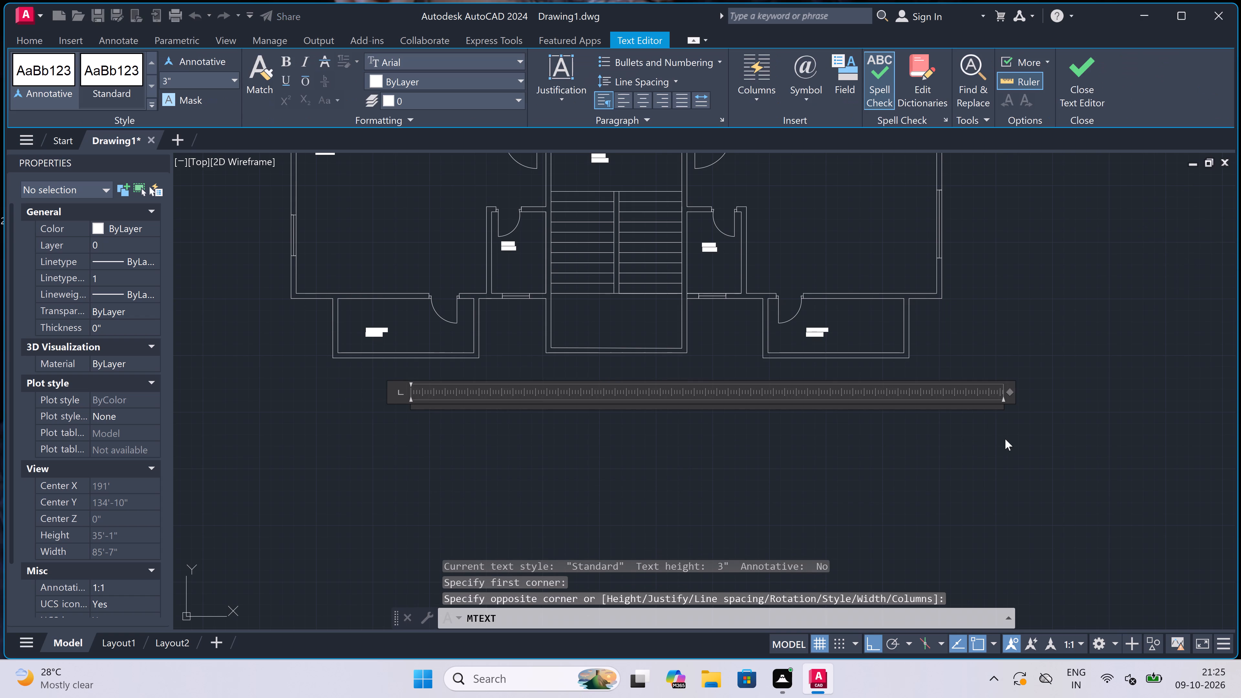
type("FIRST FLOOR")
key("space")
type("PLAN")
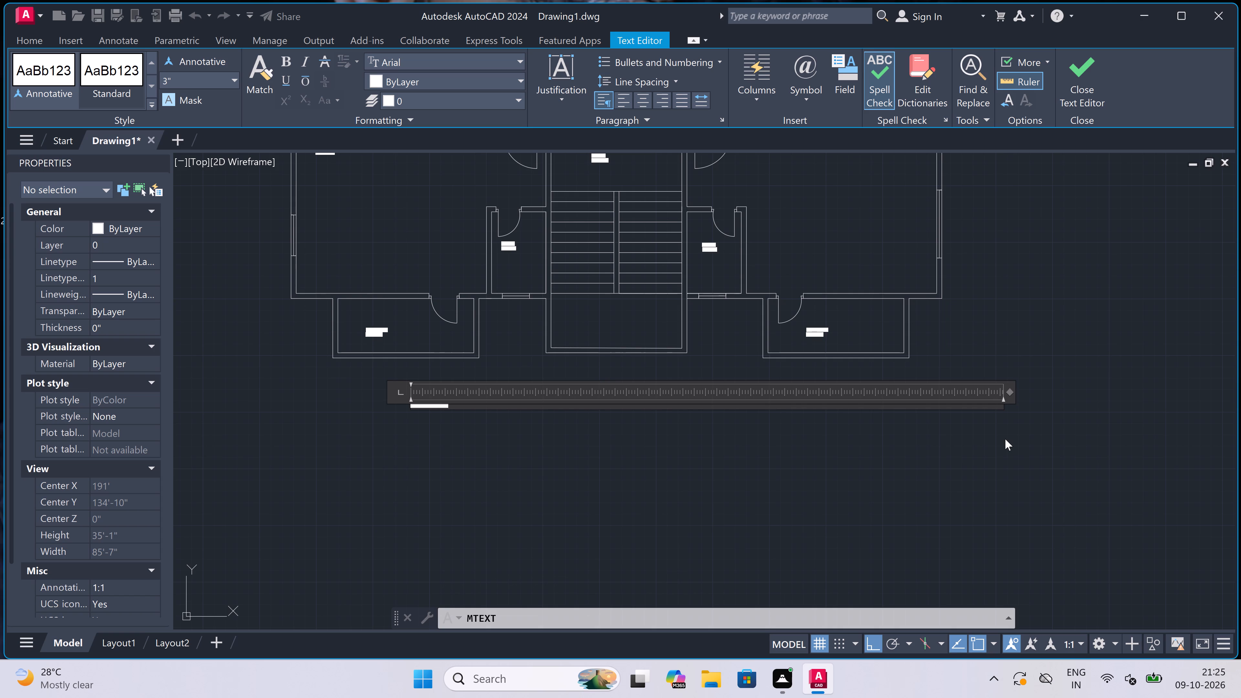
scroll(423, 418, "up", 3)
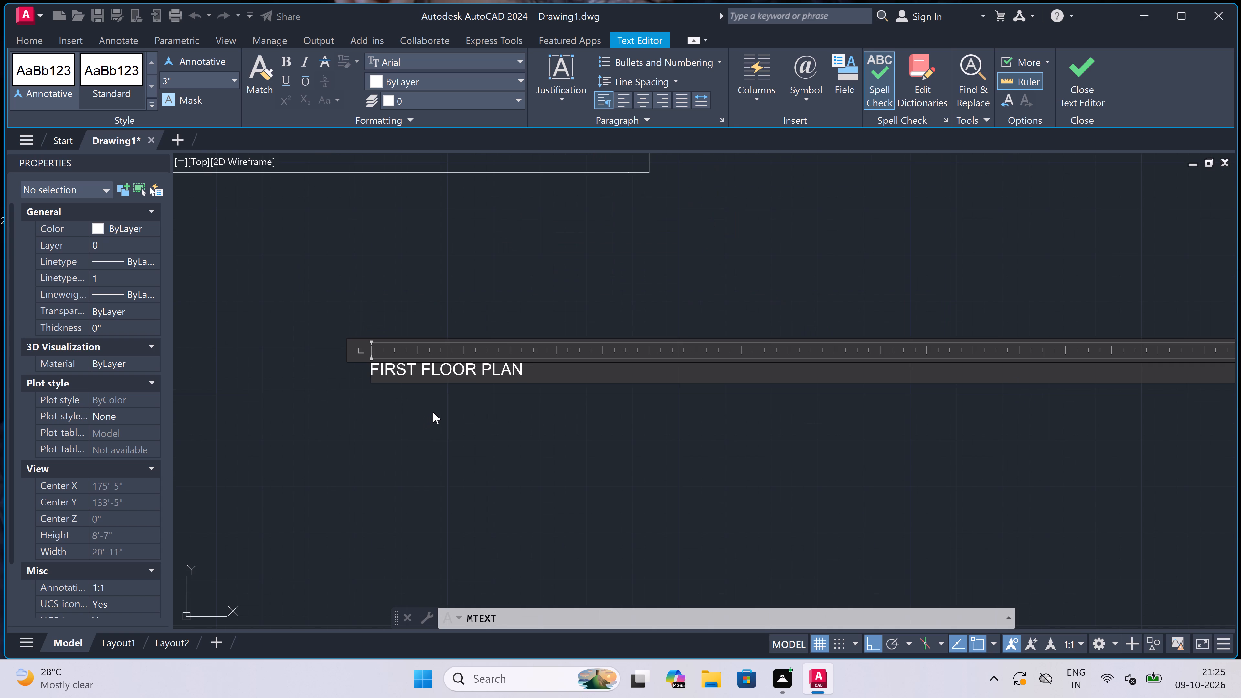
left_click(437, 410)
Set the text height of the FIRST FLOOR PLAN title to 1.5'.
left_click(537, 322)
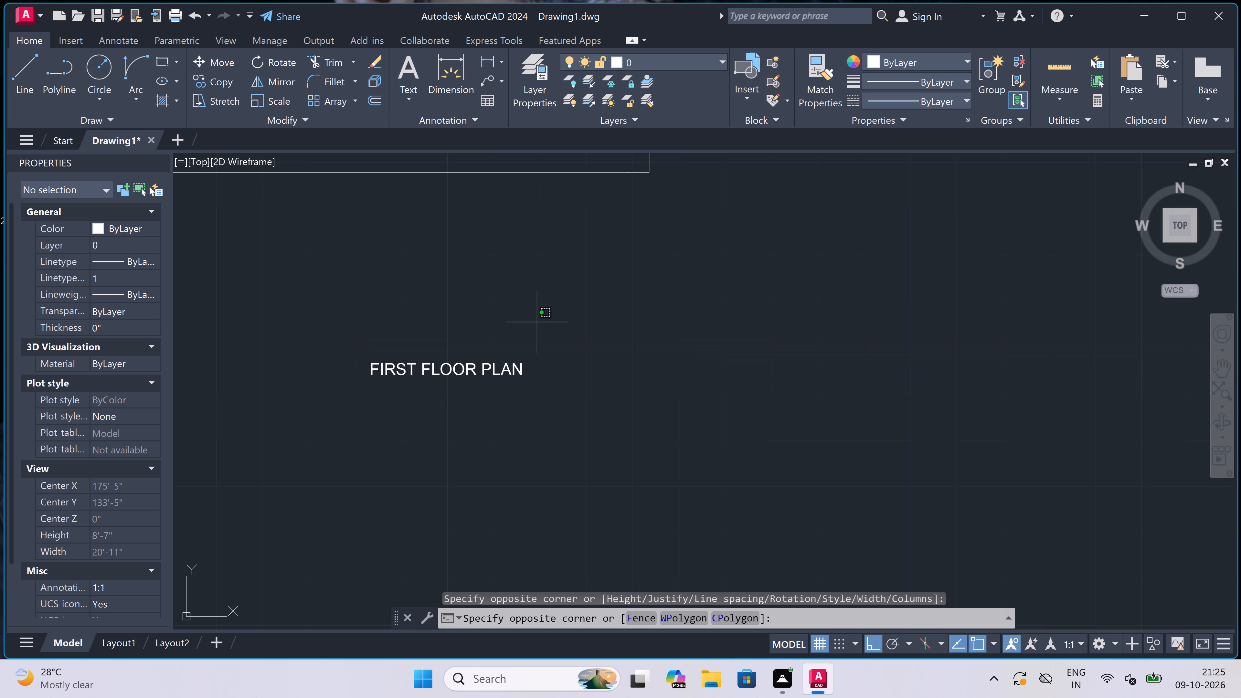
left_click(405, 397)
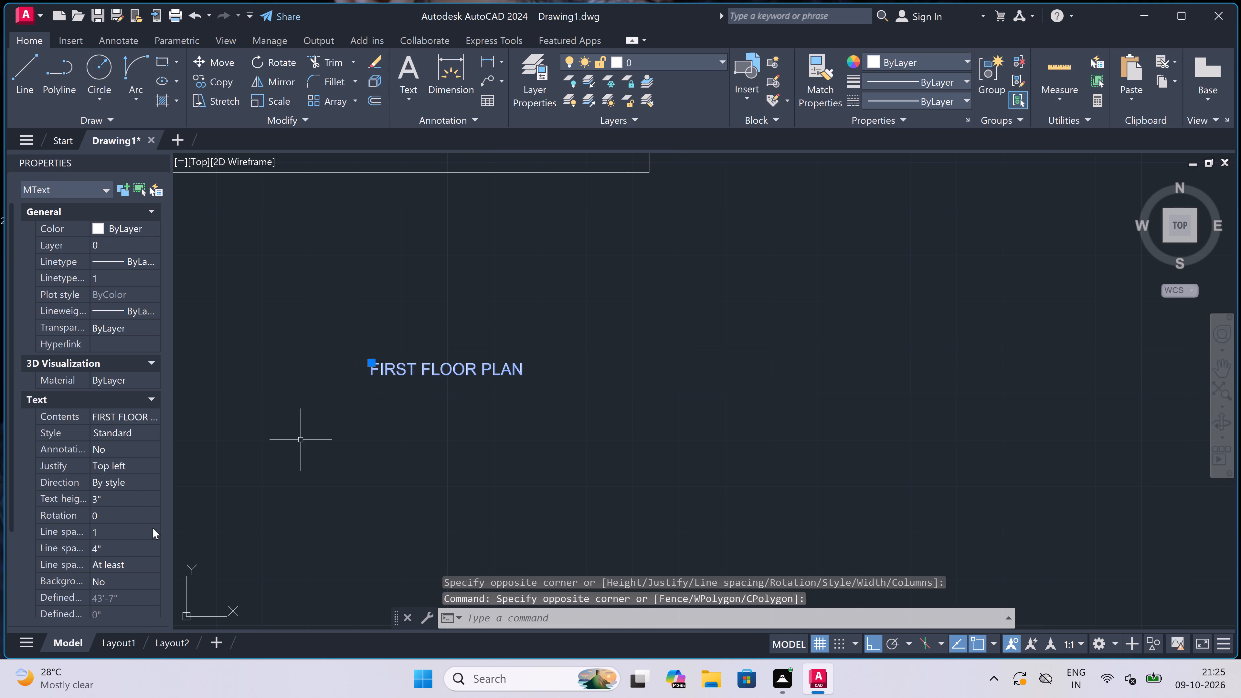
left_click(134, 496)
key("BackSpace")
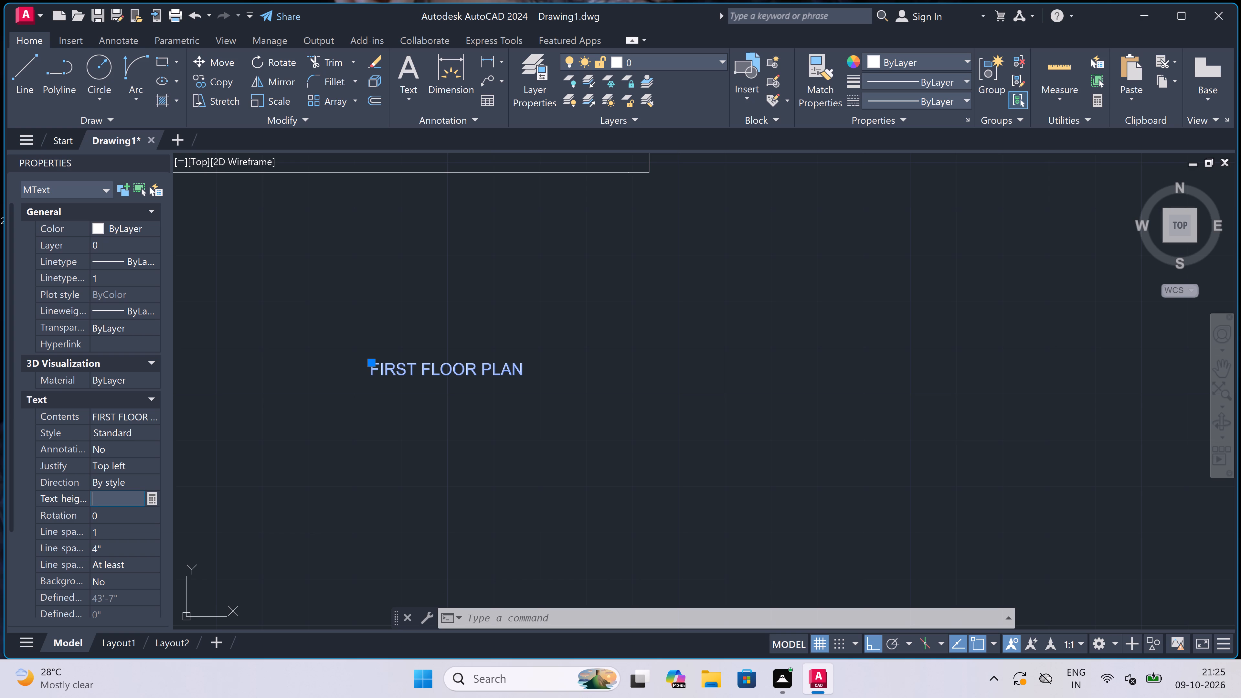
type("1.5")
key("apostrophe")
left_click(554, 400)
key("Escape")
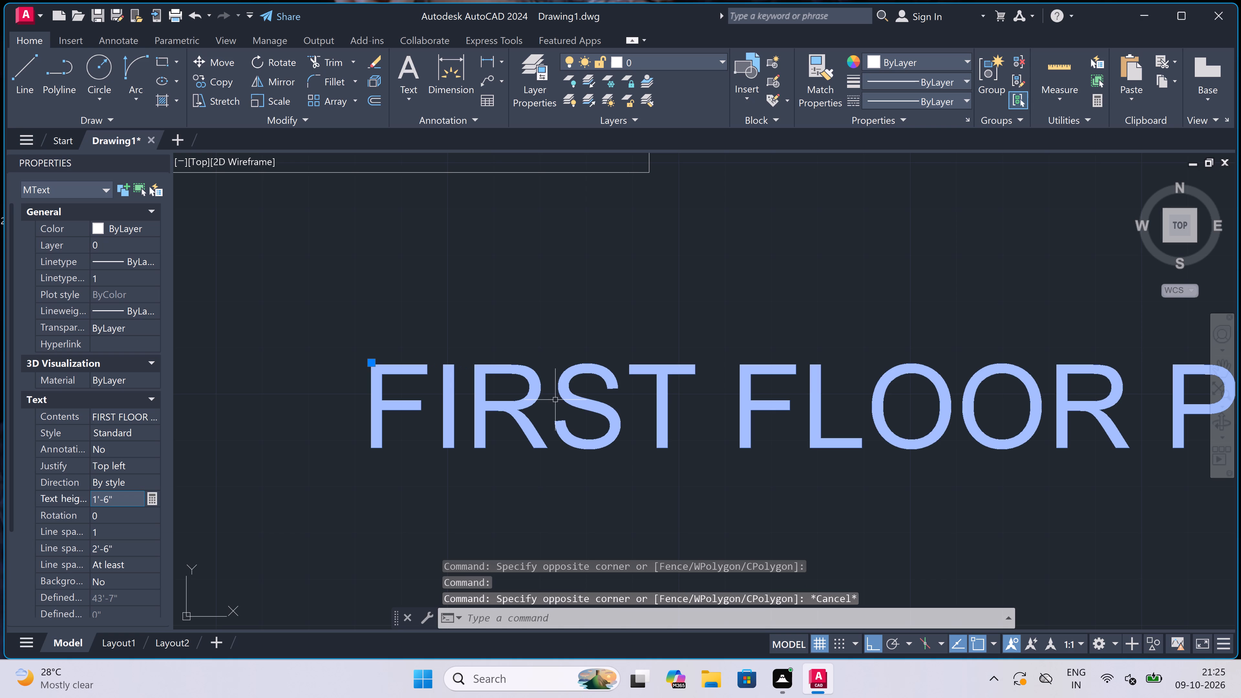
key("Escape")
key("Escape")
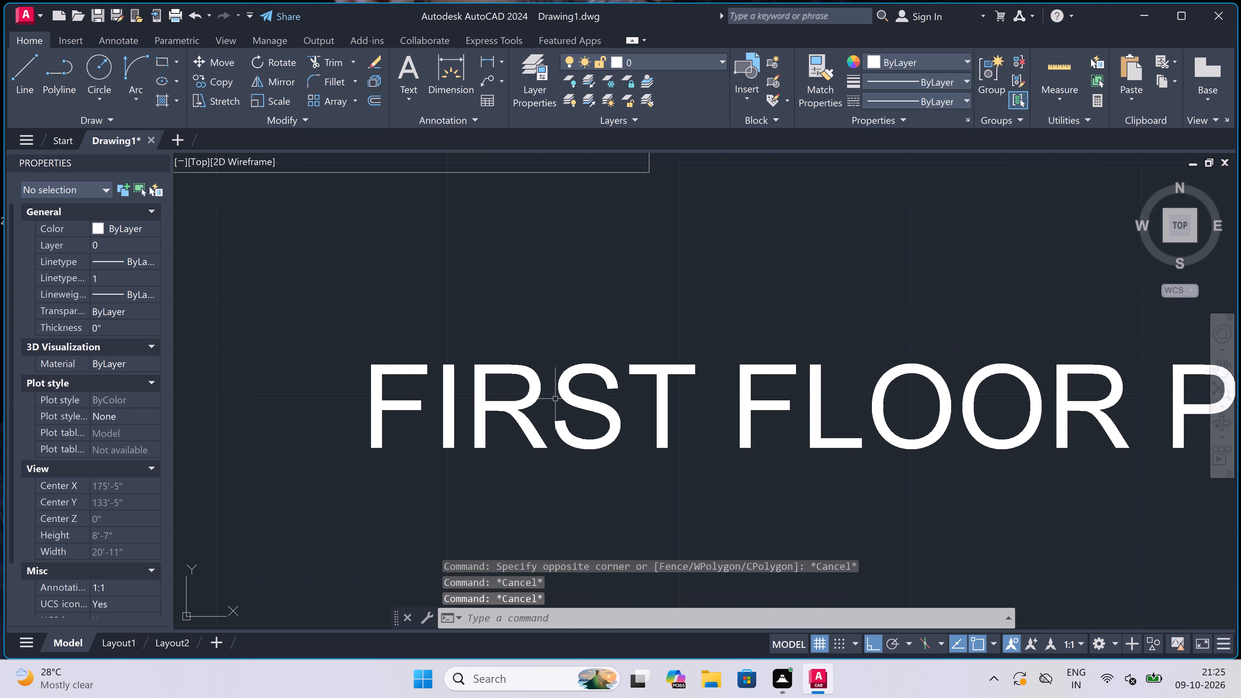
Move the FIRST FLOOR PLAN title horizontally so that it sits roughly centred below the staircase.
scroll(557, 395, "down", 4)
left_click(559, 395)
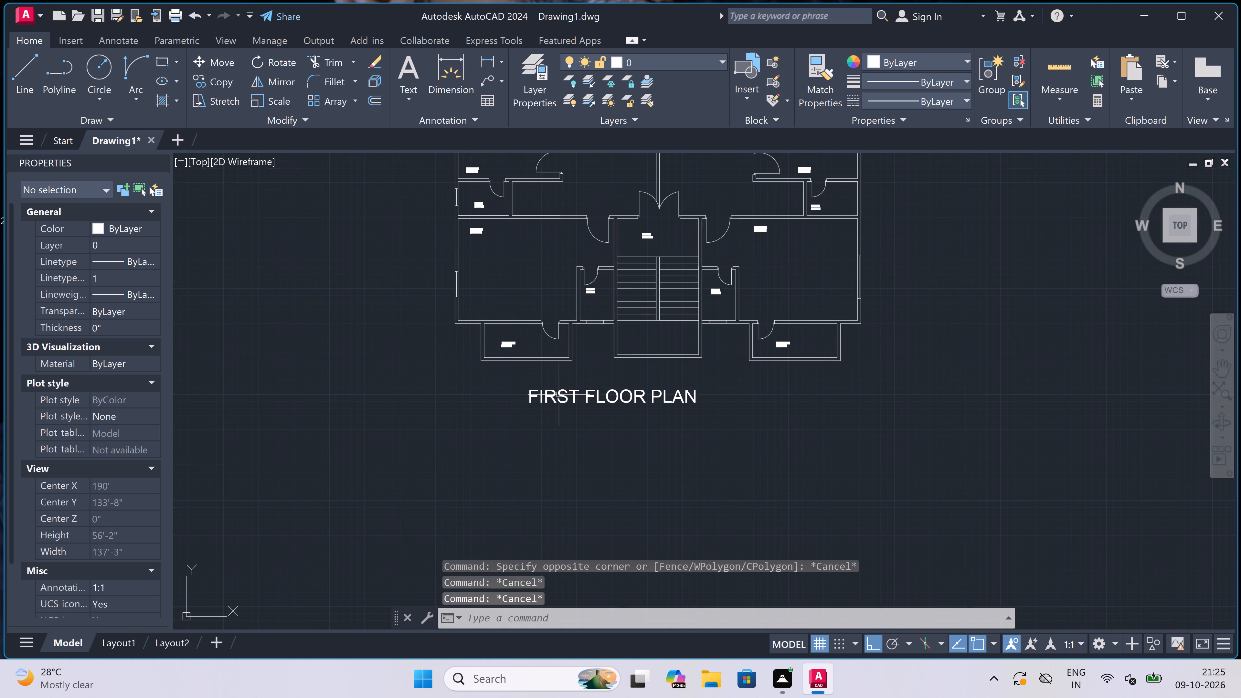
left_click(533, 390)
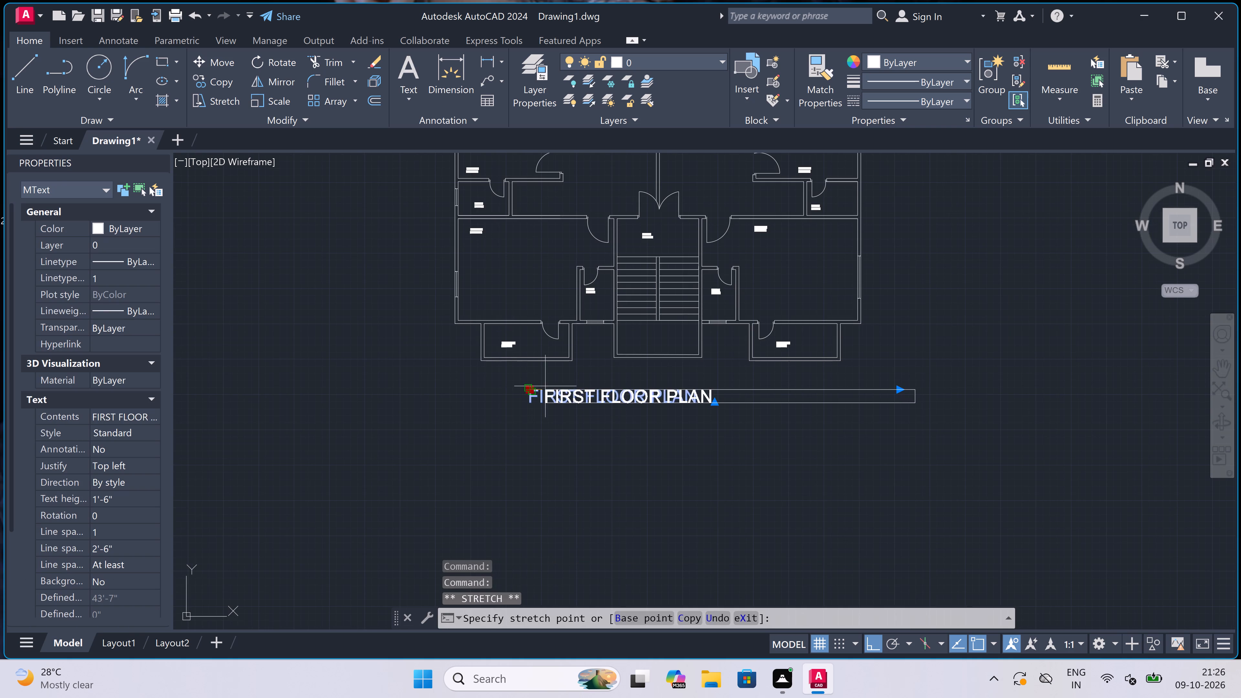
scroll(558, 386, "up", 3)
left_click(571, 387)
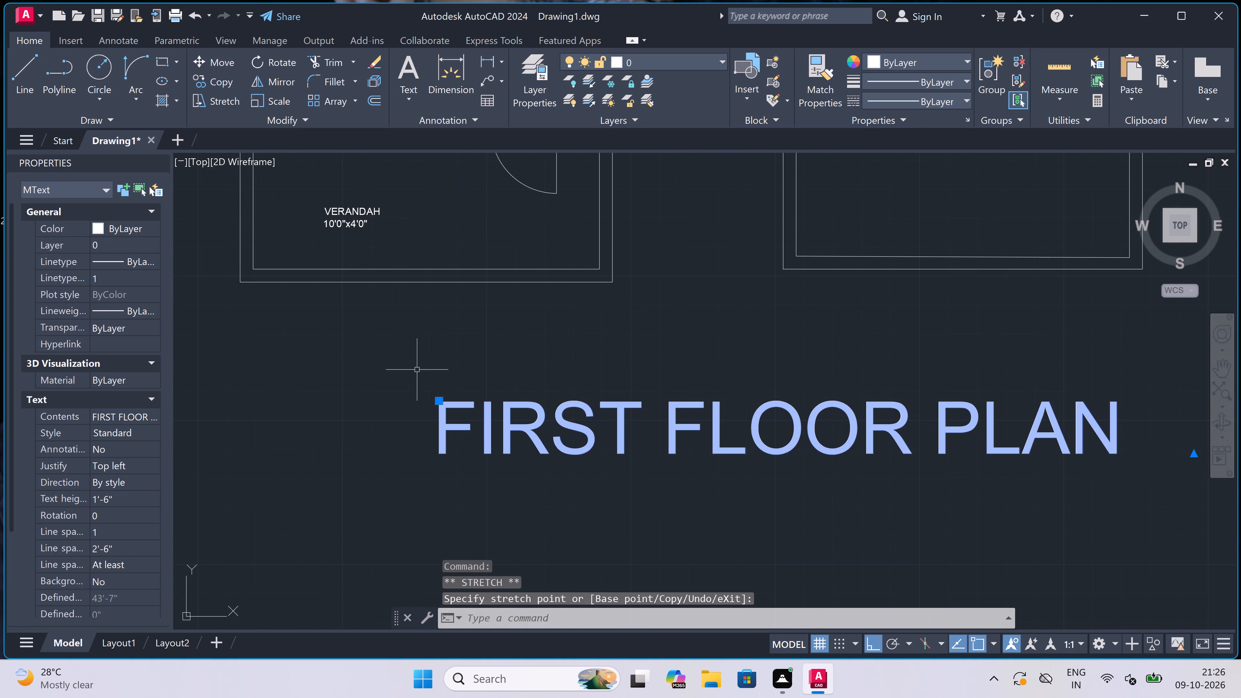
left_click(441, 398)
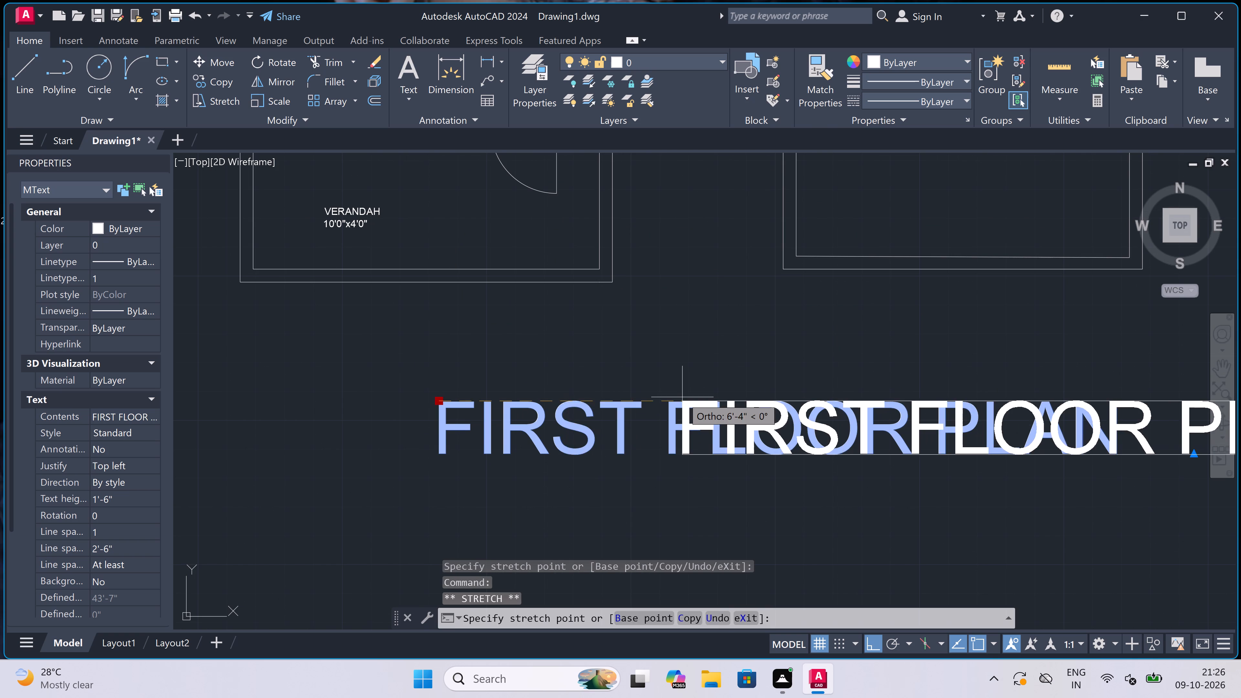
scroll(682, 397, "up", 3)
left_click(684, 397)
key("Escape")
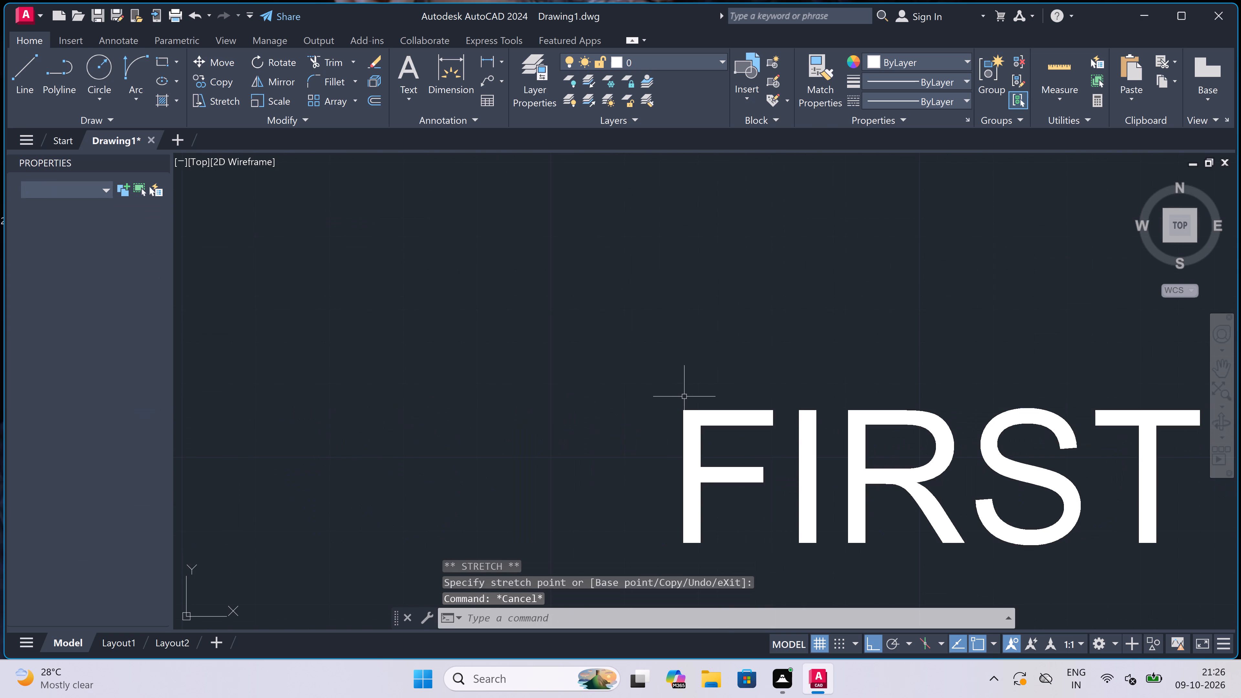
Select all multiline text similar to the left unit's LIVING ROOM label and set its text height to 5".
scroll(685, 394, "down", 3)
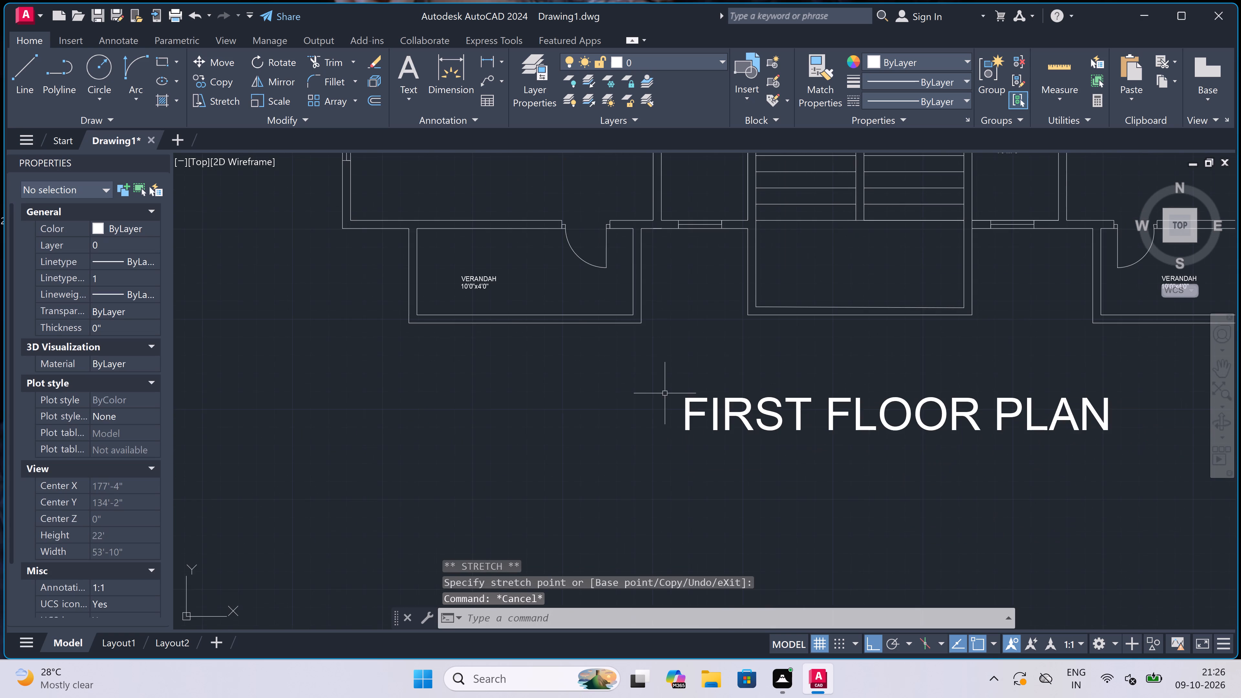
scroll(554, 388, "down", 4)
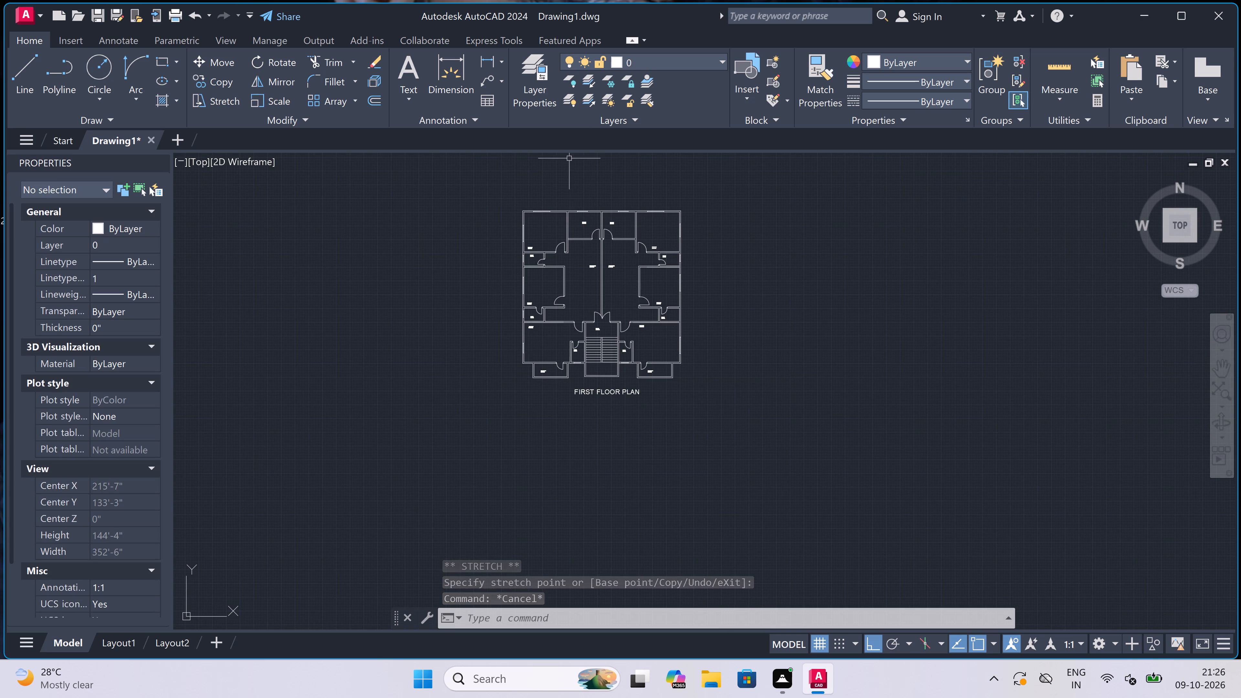
scroll(597, 251, "up", 4)
left_click(599, 245)
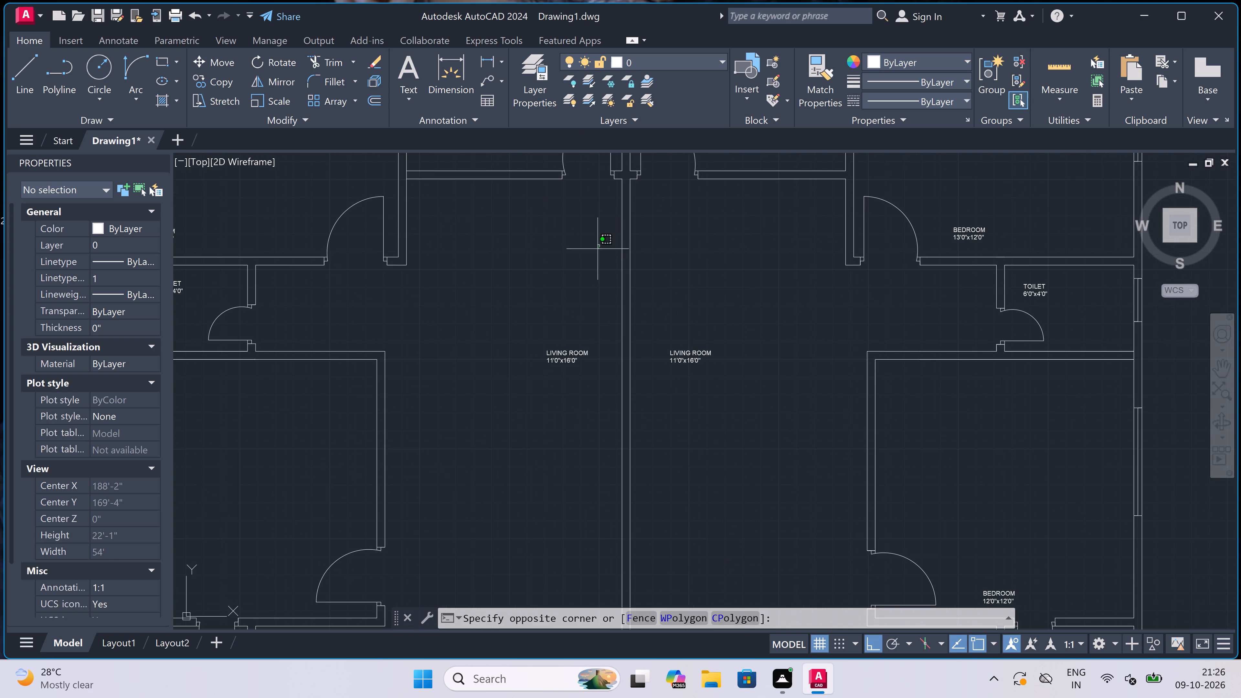
left_click(525, 409)
right_click(477, 317)
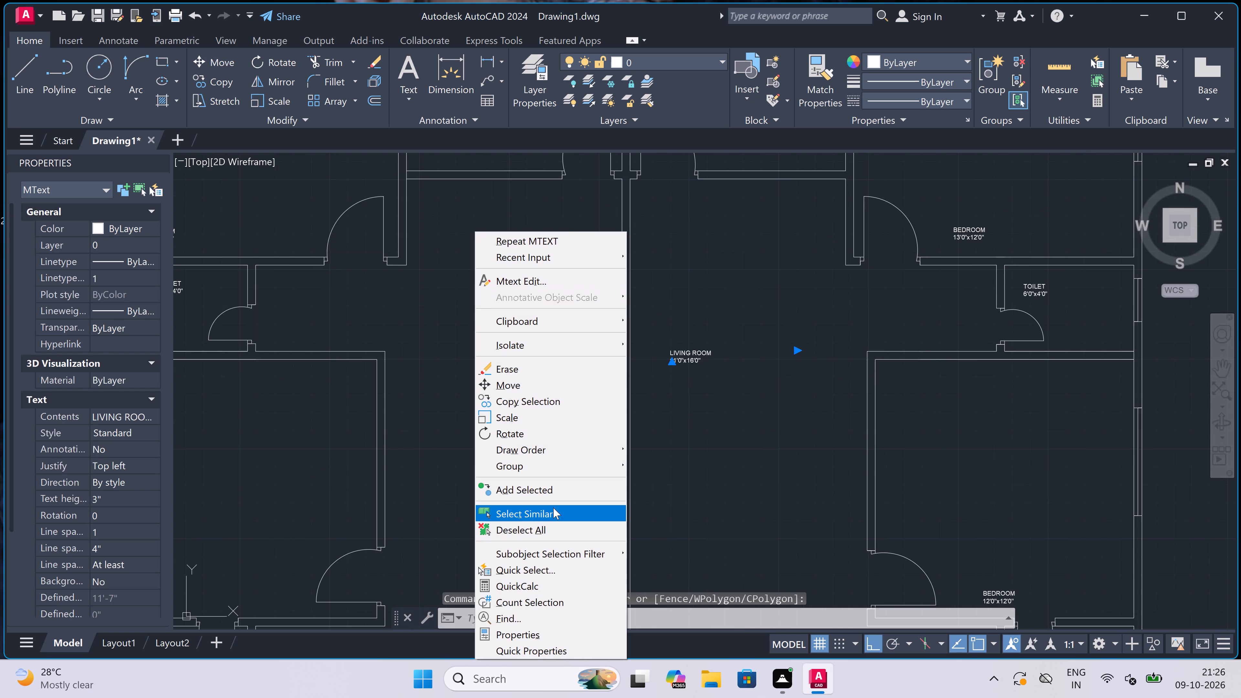
left_click(554, 507)
right_click(501, 399)
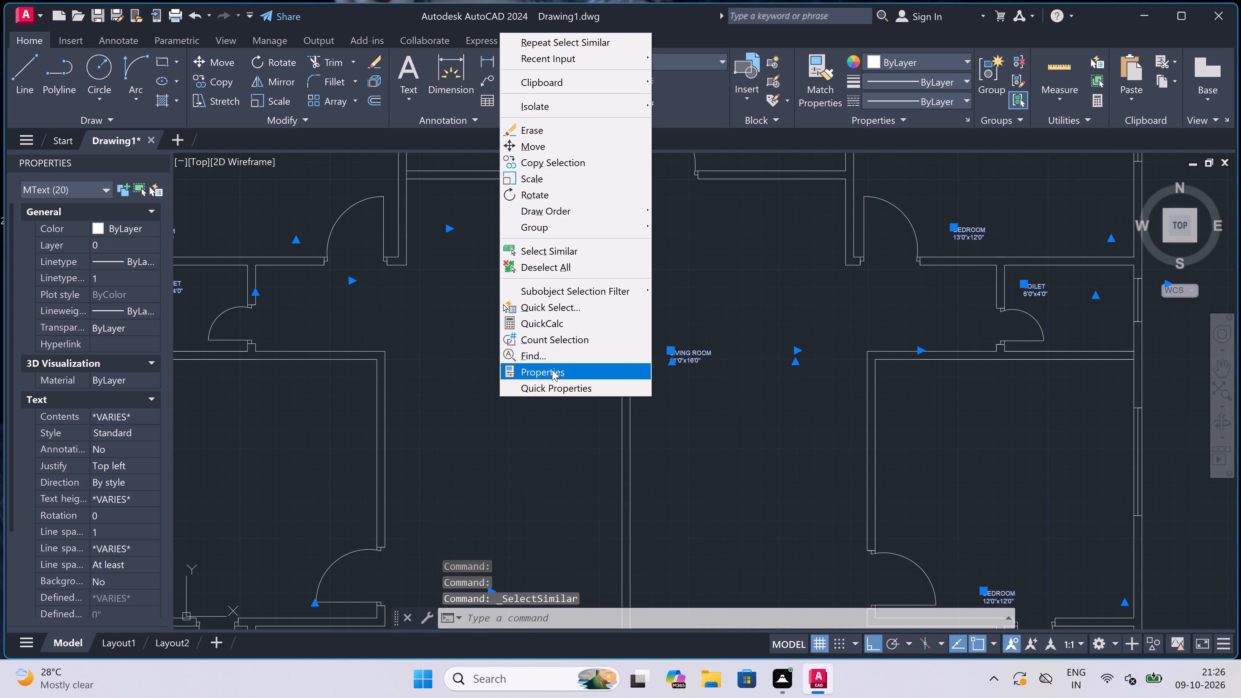
left_click(553, 369)
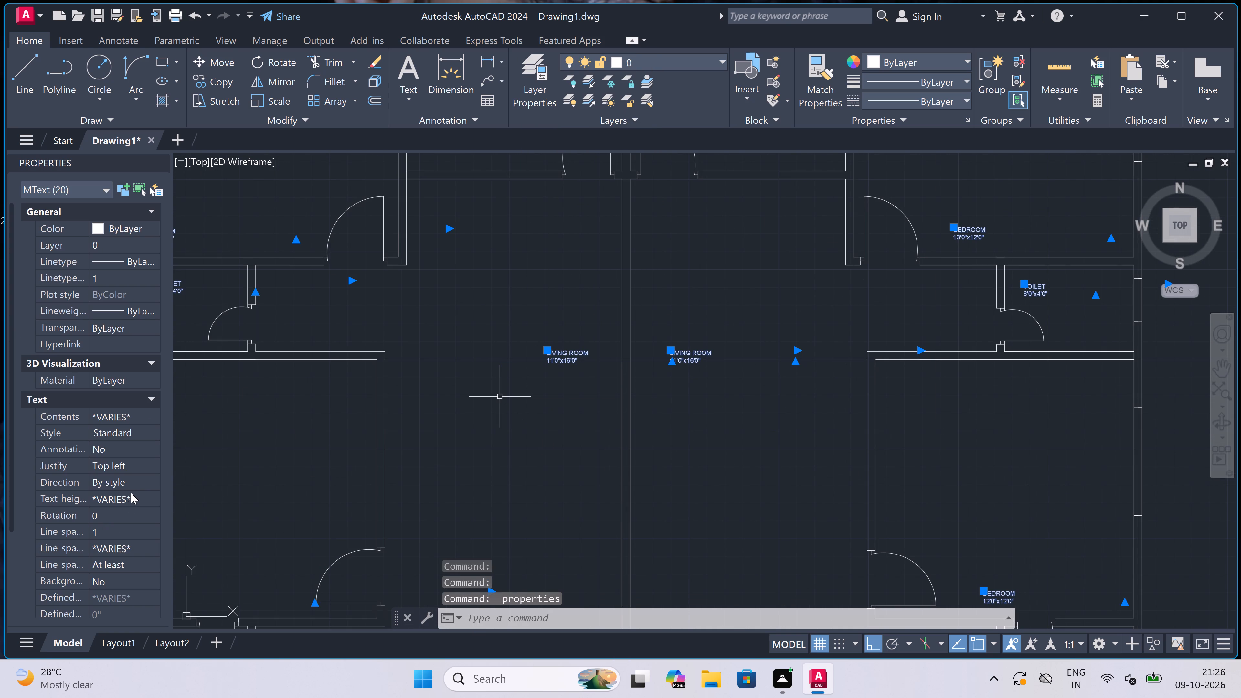
left_click(132, 494)
key("BackSpace")
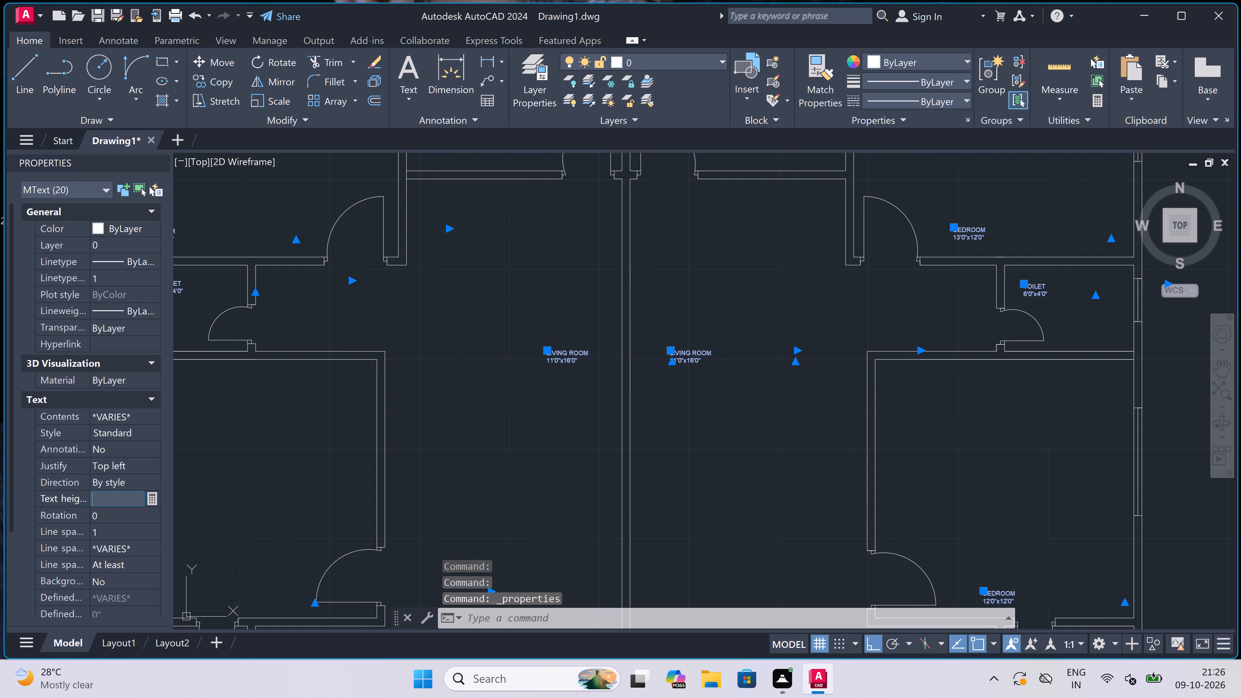
key("5")
key("shift+quotedbl")
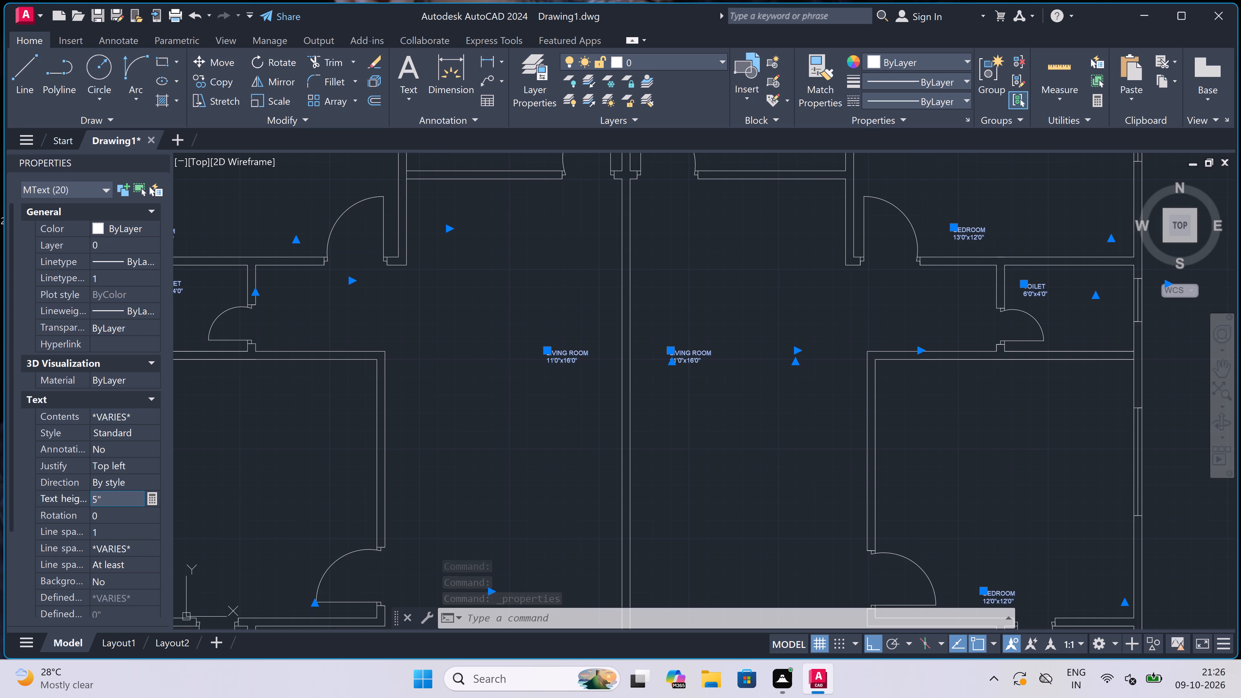
left_click(539, 472)
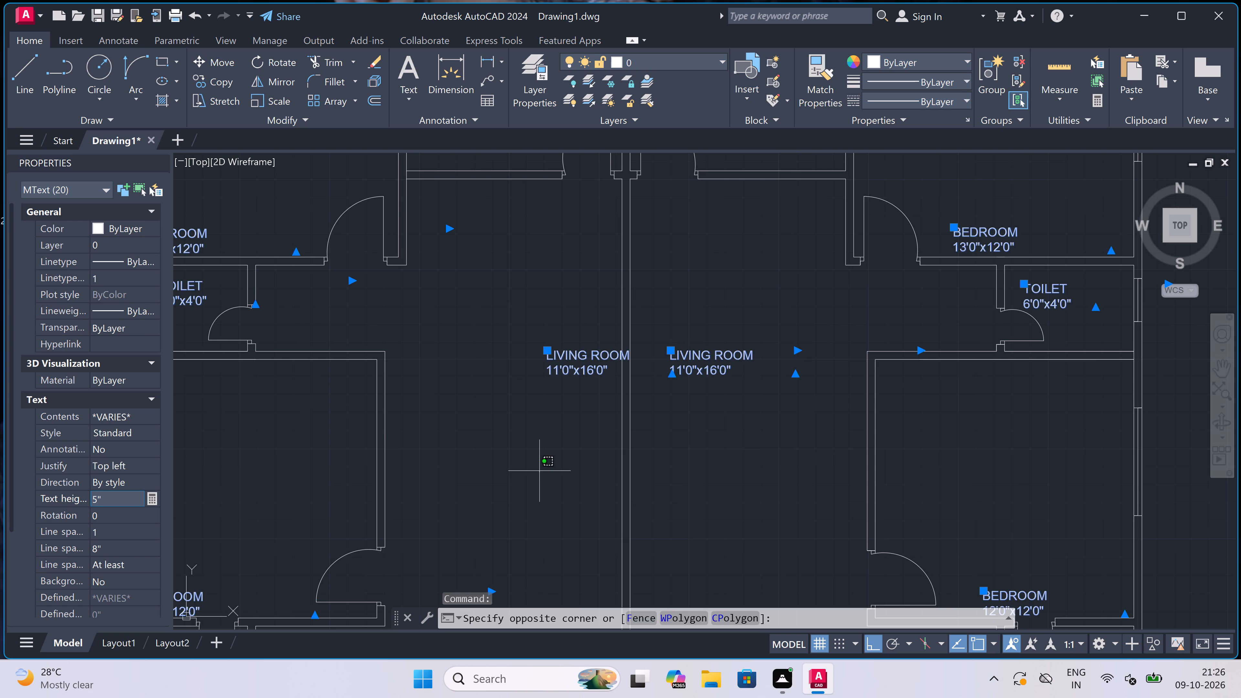
Set the text height of only the FIRST FLOOR PLAN title to 1.5'.
key("Escape")
key("Escape")
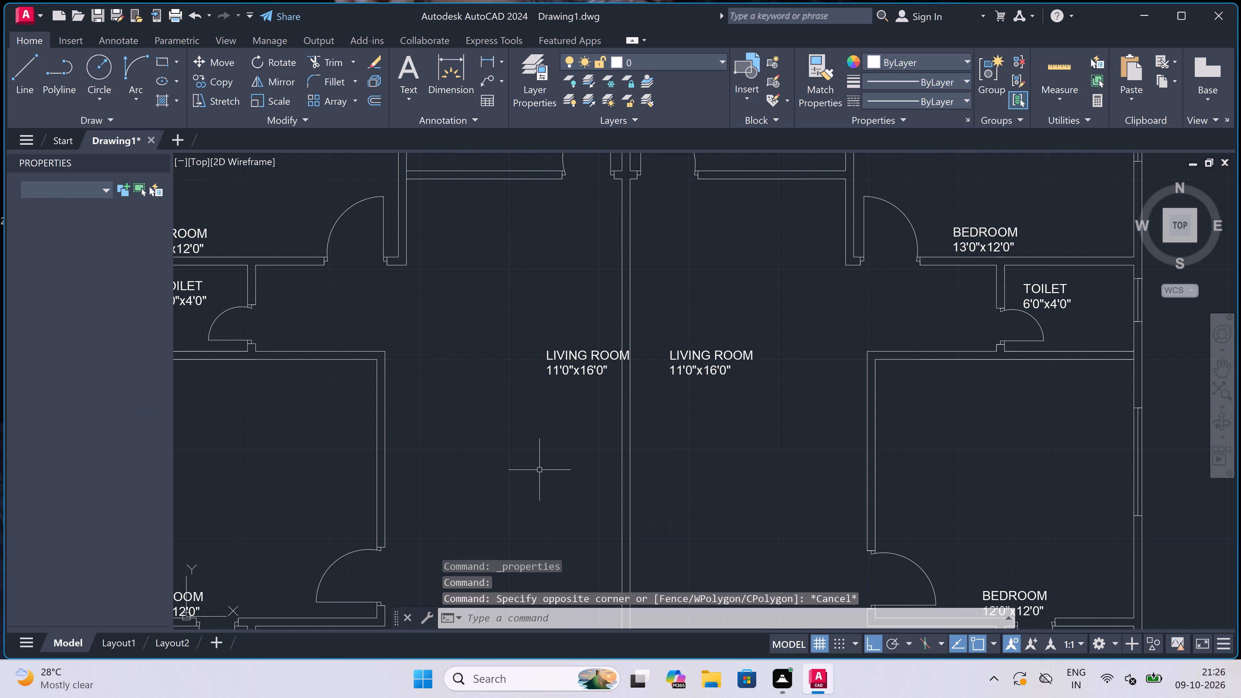
scroll(551, 377, "down", 5)
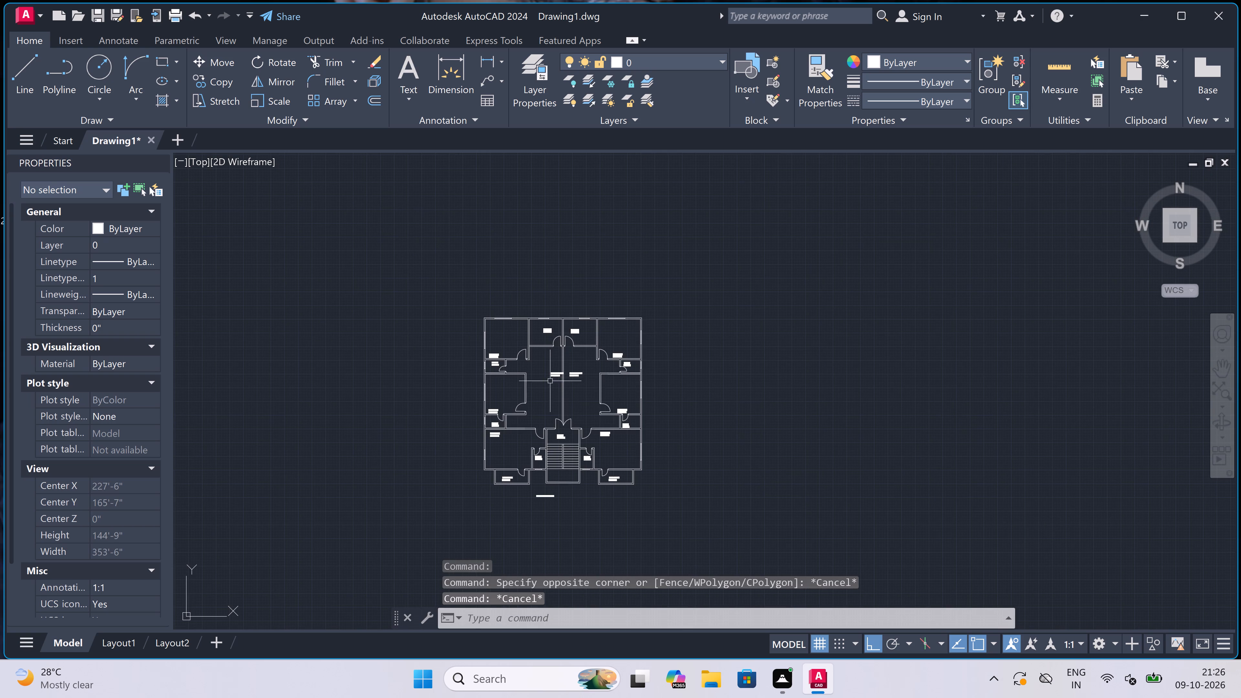
scroll(535, 518, "up", 3)
left_click(616, 420)
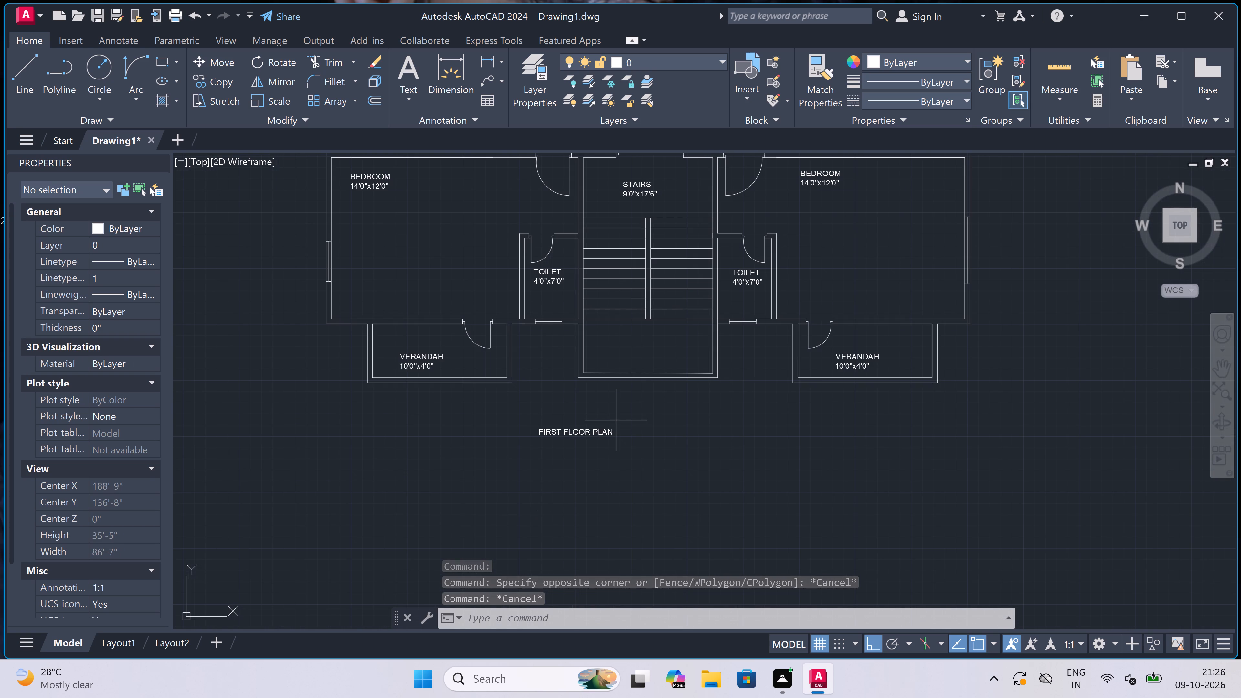
left_click(494, 450)
scroll(494, 449, "down", 3)
left_click(130, 484)
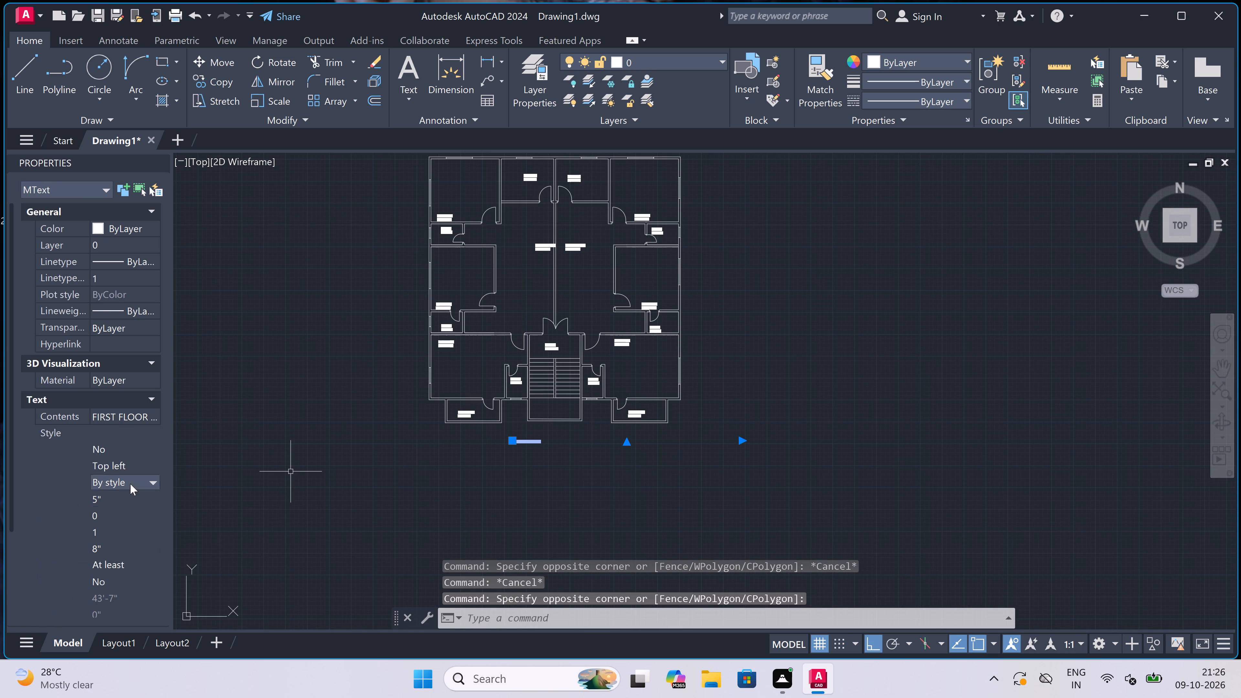
left_click(124, 502)
key("BackSpace")
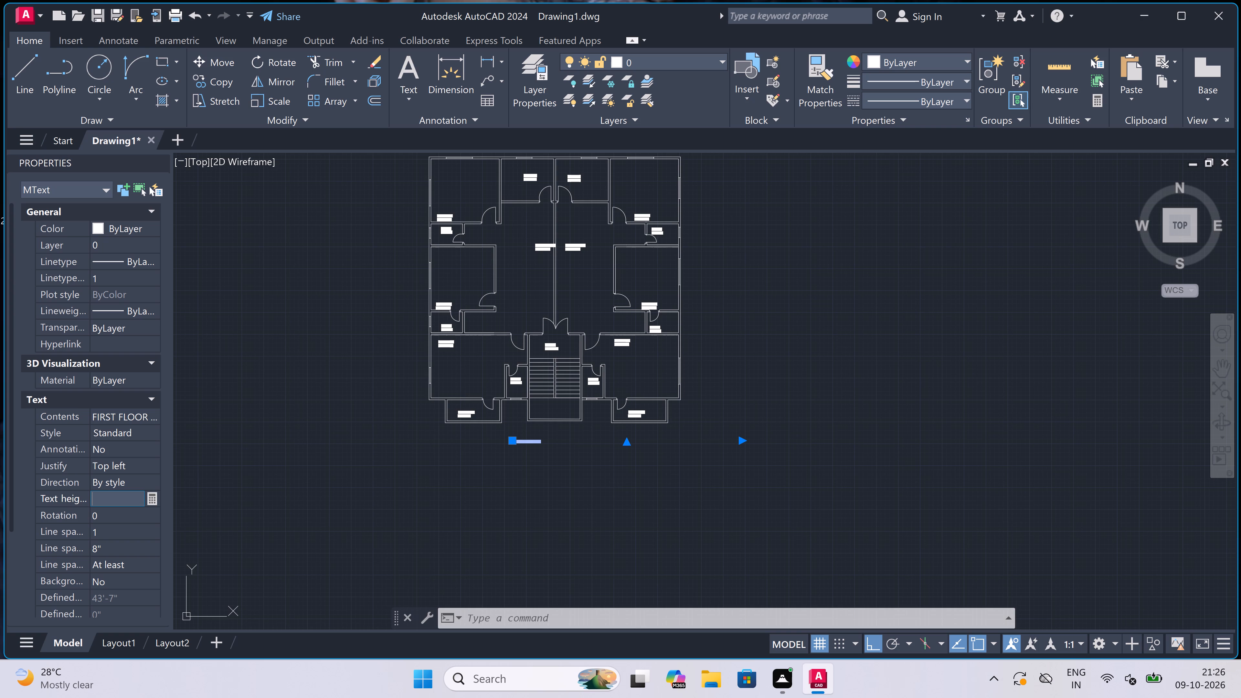
key("1")
type(".5'")
double_click(508, 515)
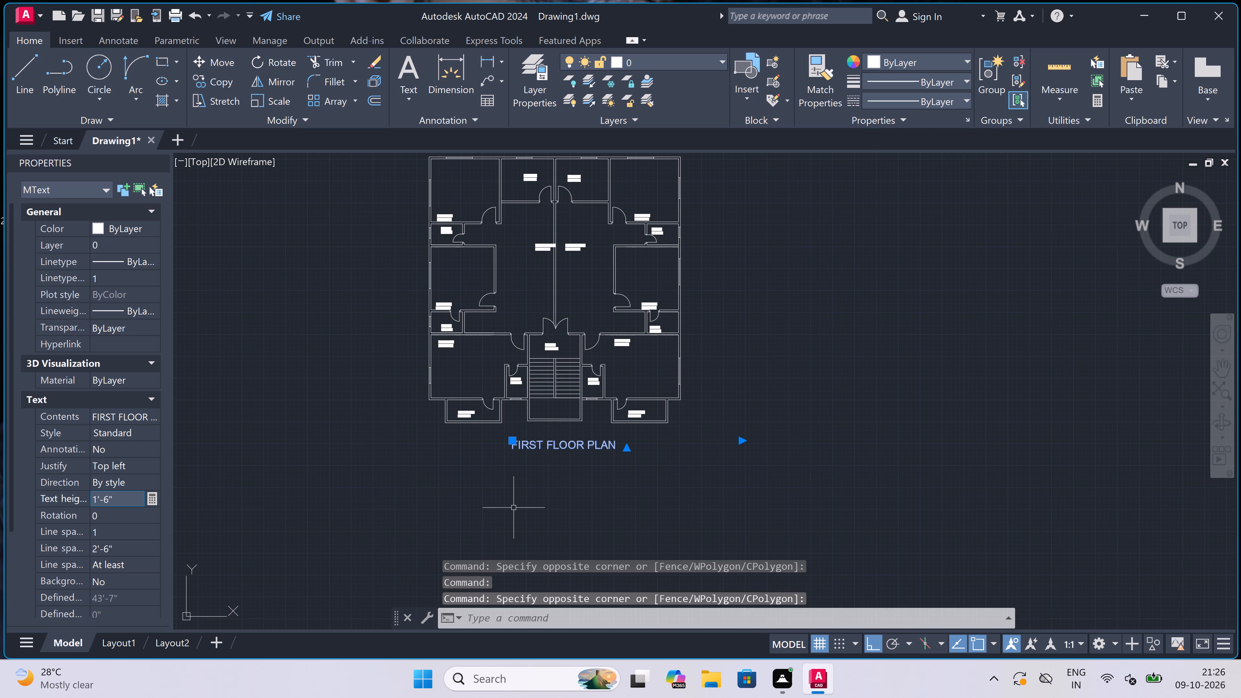
key("Escape")
Draw a rectangular border around the whole floor plan and its FIRST FLOOR PLAN title, leaving a margin on all sides.
type("rec")
key("space")
scroll(520, 493, "down", 2)
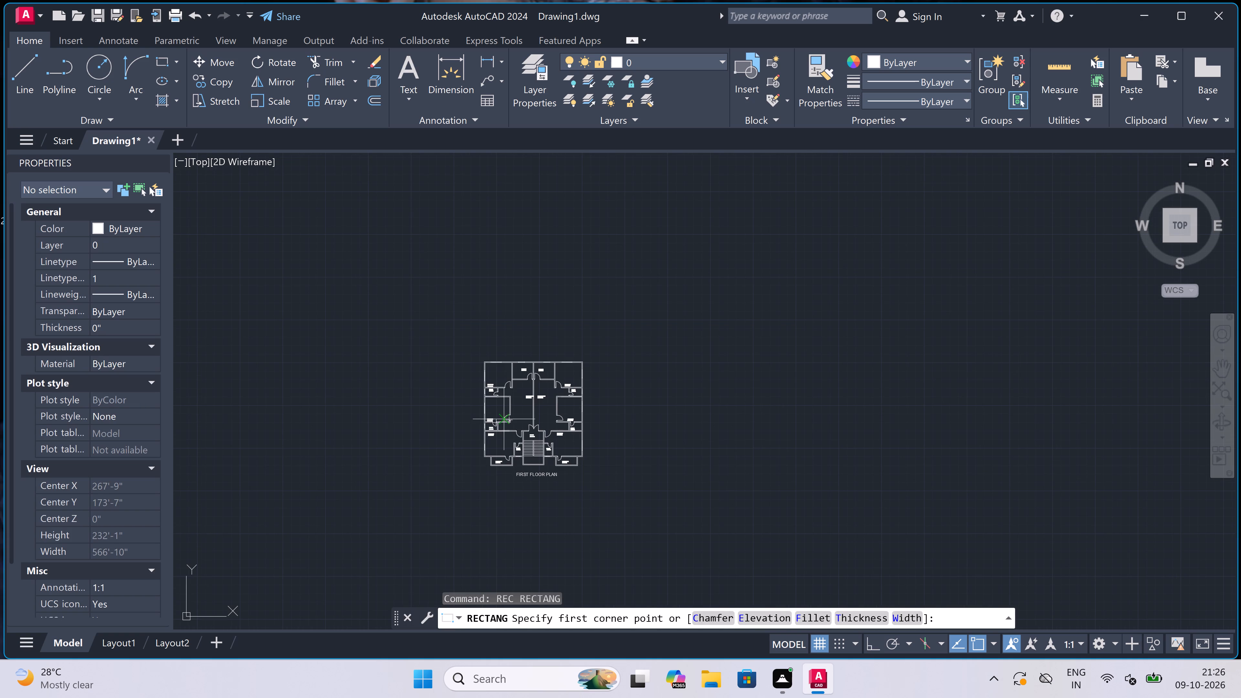
left_click(473, 351)
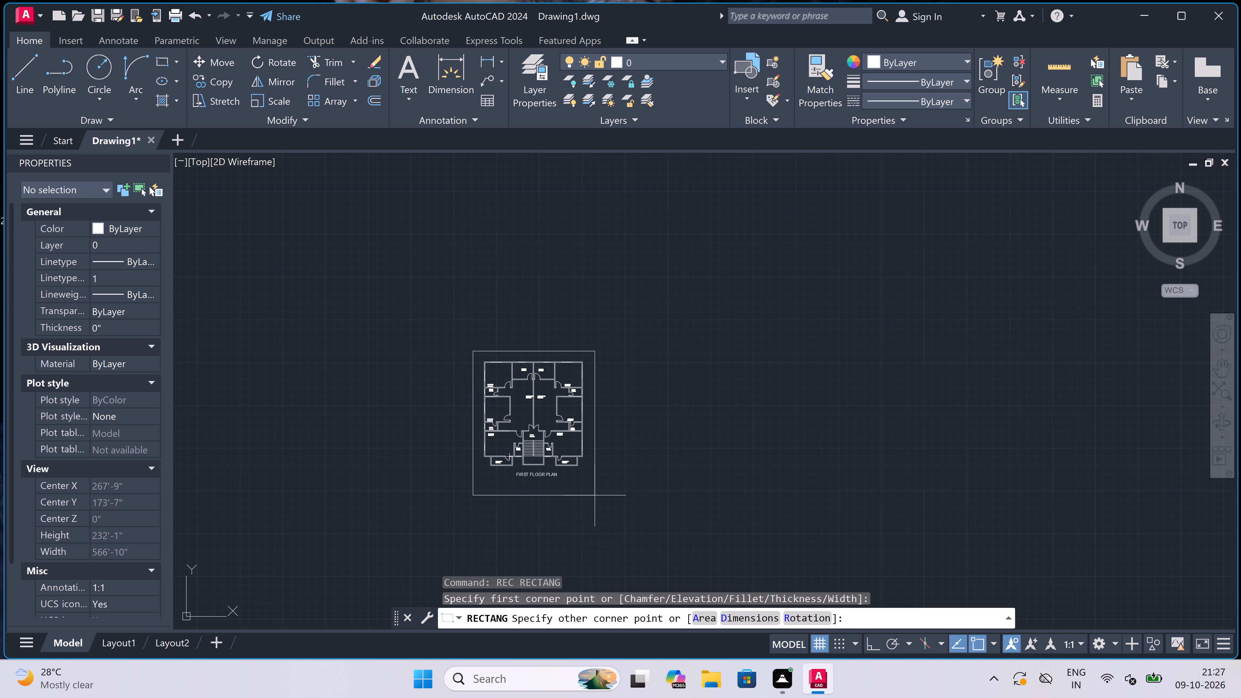
left_click(593, 494)
Move the TOILET 6'0"x4'0" label in the right unit's lower toilet straight up by about 4".
scroll(584, 409, "up", 3)
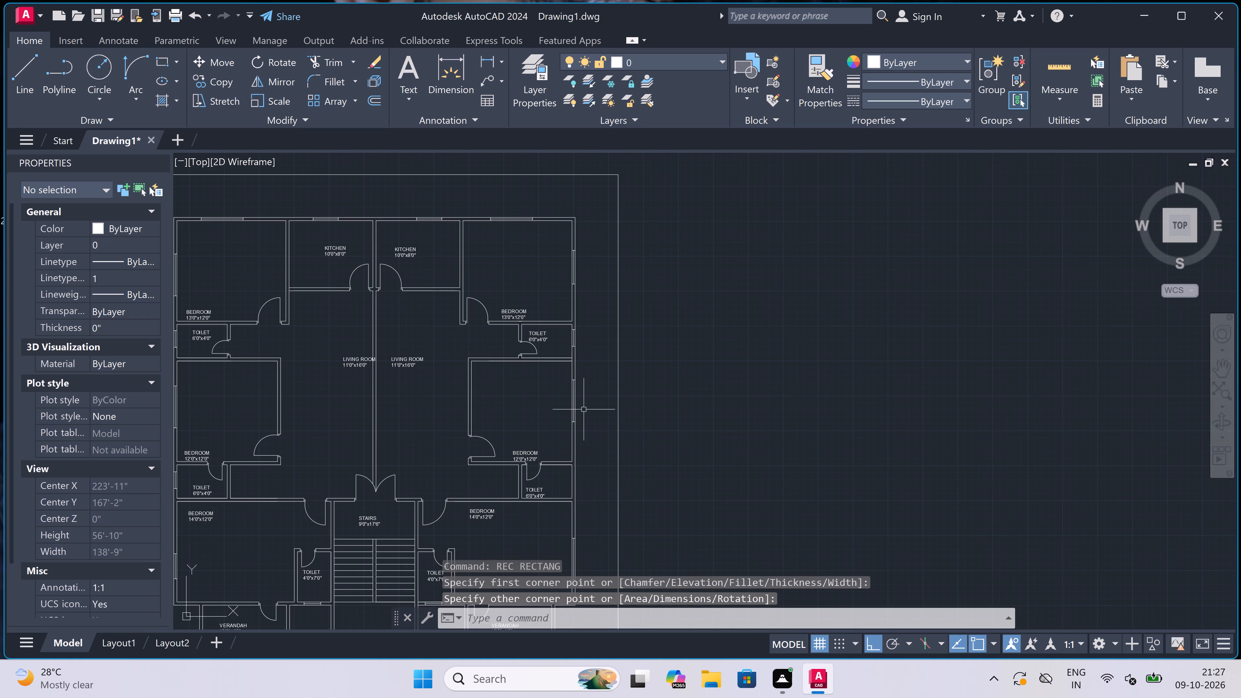
scroll(584, 409, "down", 1)
scroll(576, 464, "up", 4)
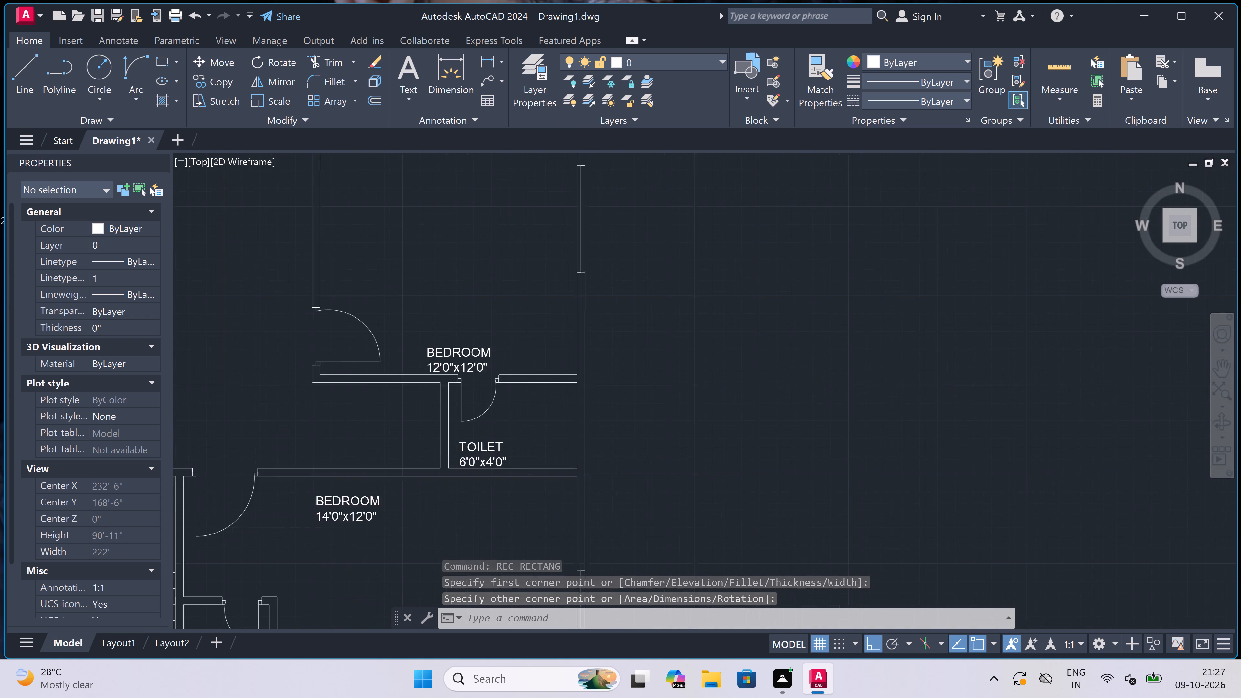
left_click(396, 436)
scroll(394, 438, "up", 1)
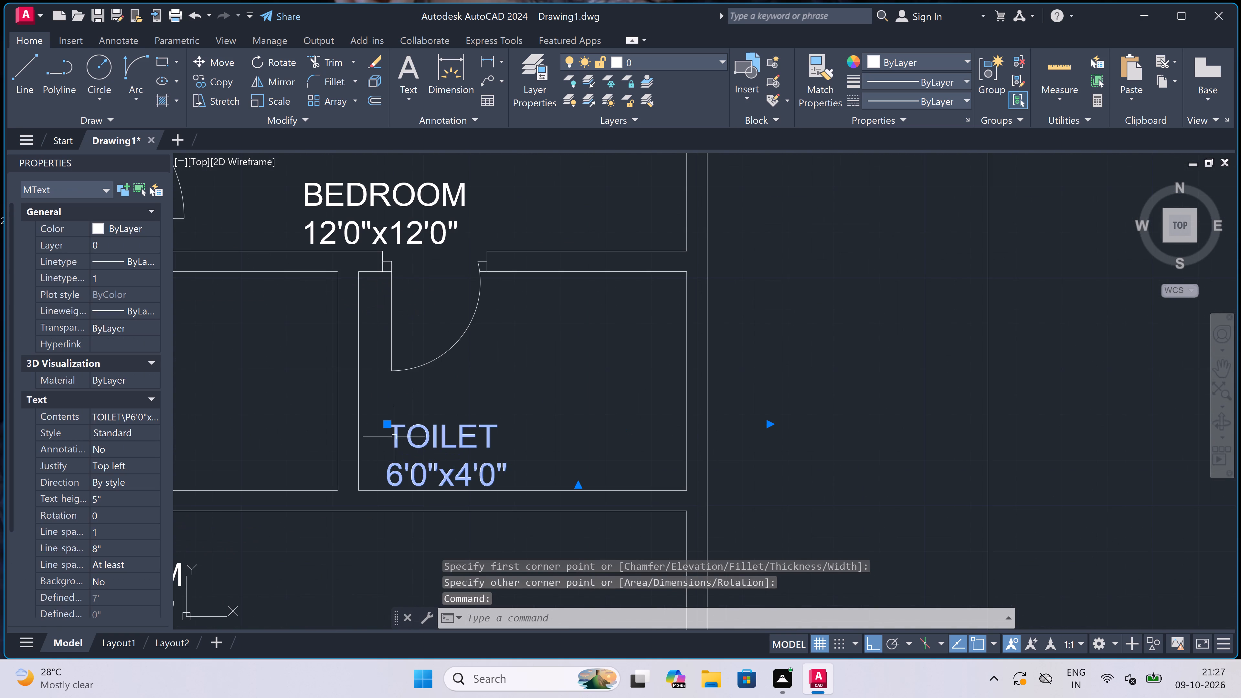
left_click(386, 426)
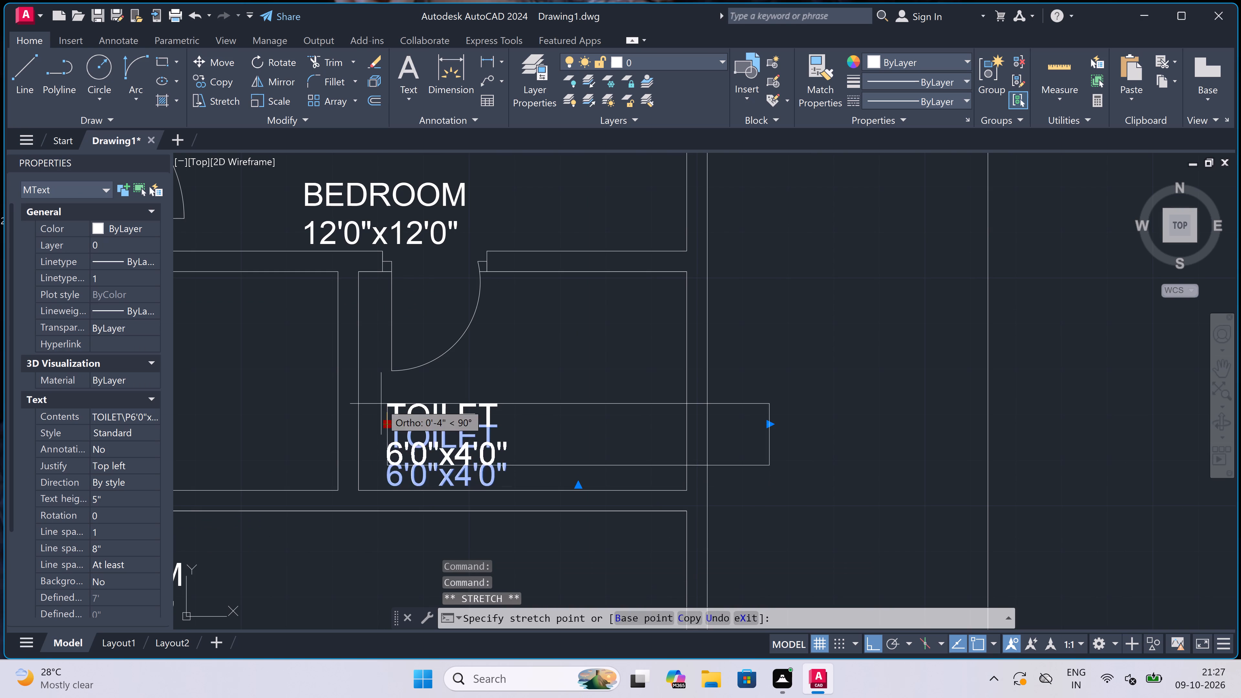
left_click(381, 404)
key("Escape")
Draw a 2' window with end lines and a centre line in the outer wall of the right unit's lower 6'0"x4'0" toilet.
key("l")
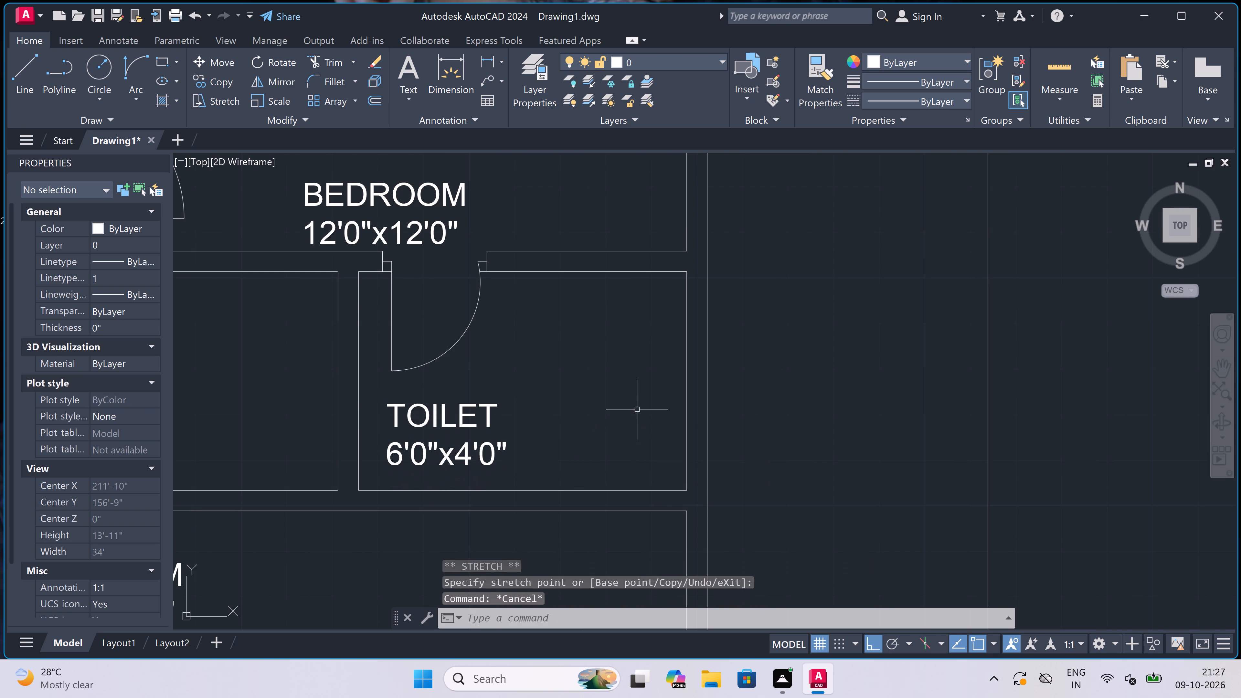
key("space")
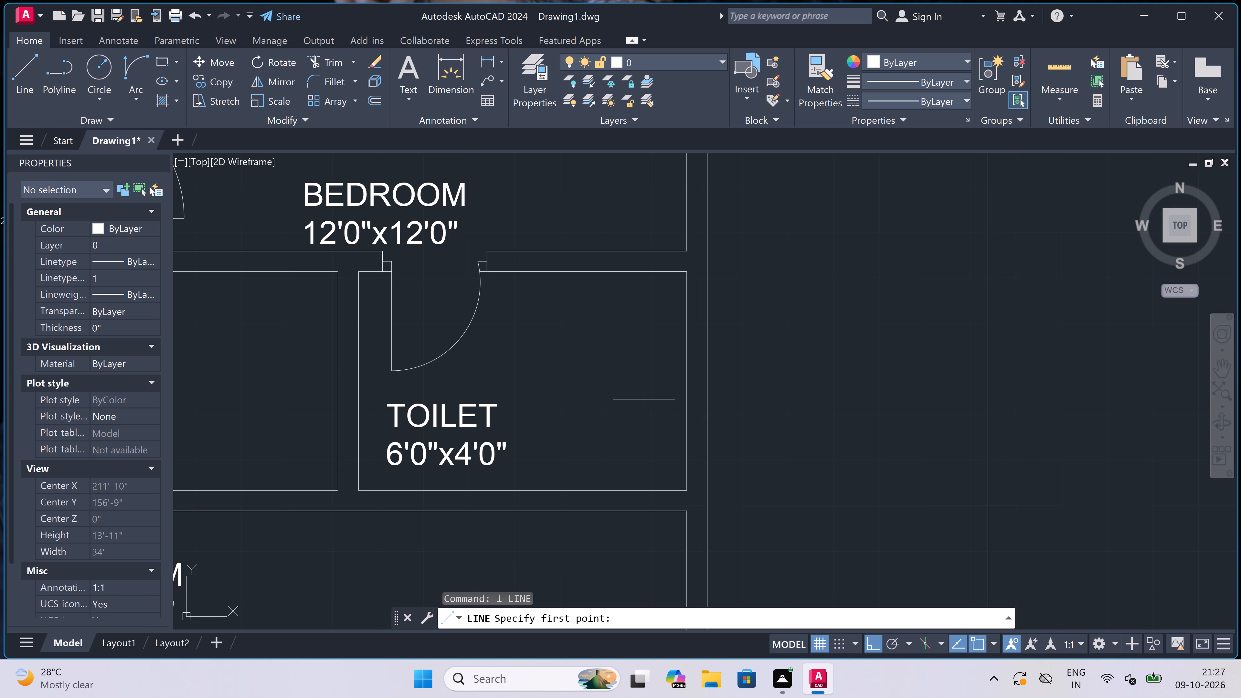
left_click(688, 308)
double_click(701, 310)
left_click(699, 310)
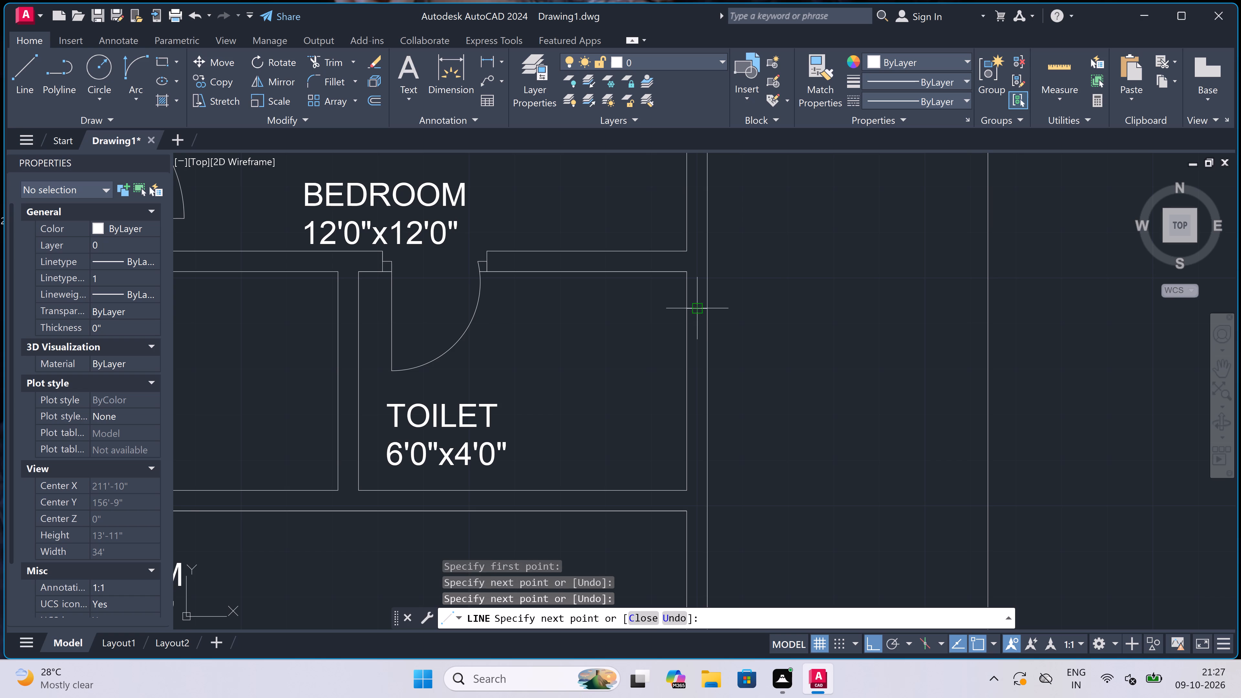
key("2")
key("apostrophe")
key("space")
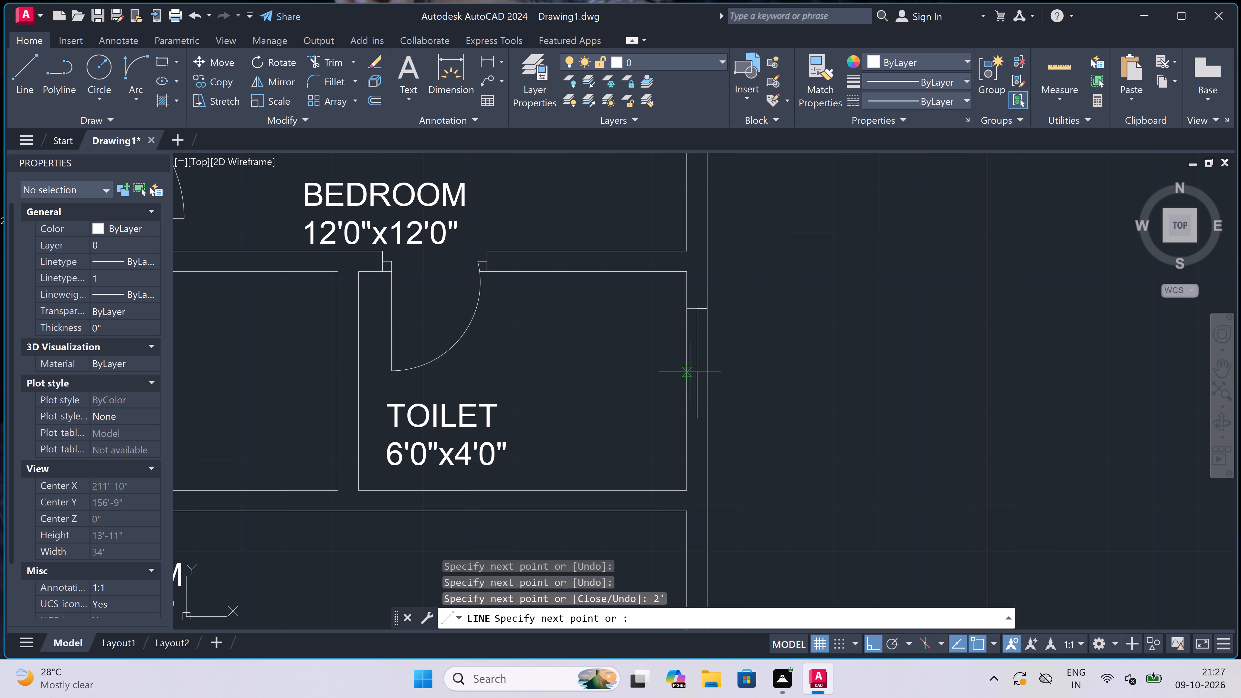
left_click(686, 423)
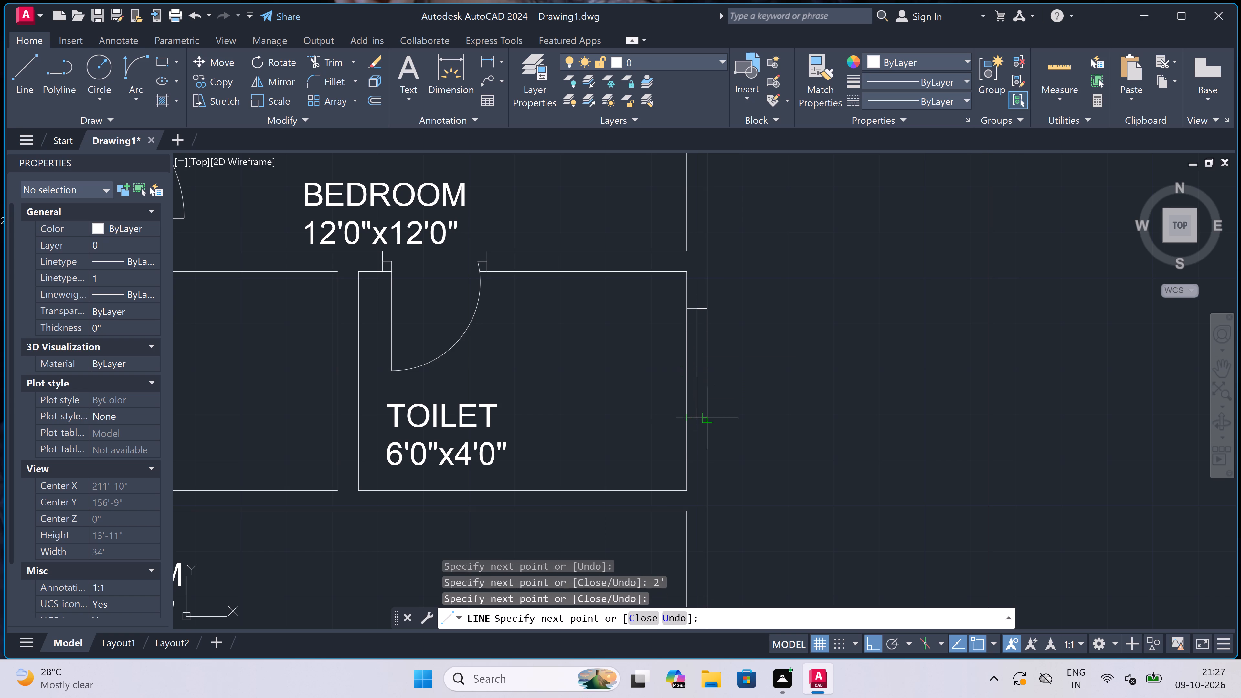
left_click(707, 419)
key("Escape")
Draw an L-shaped counter line in the left kitchen, from the bottom wall up and across to the central dividing wall.
scroll(683, 368, "down", 2)
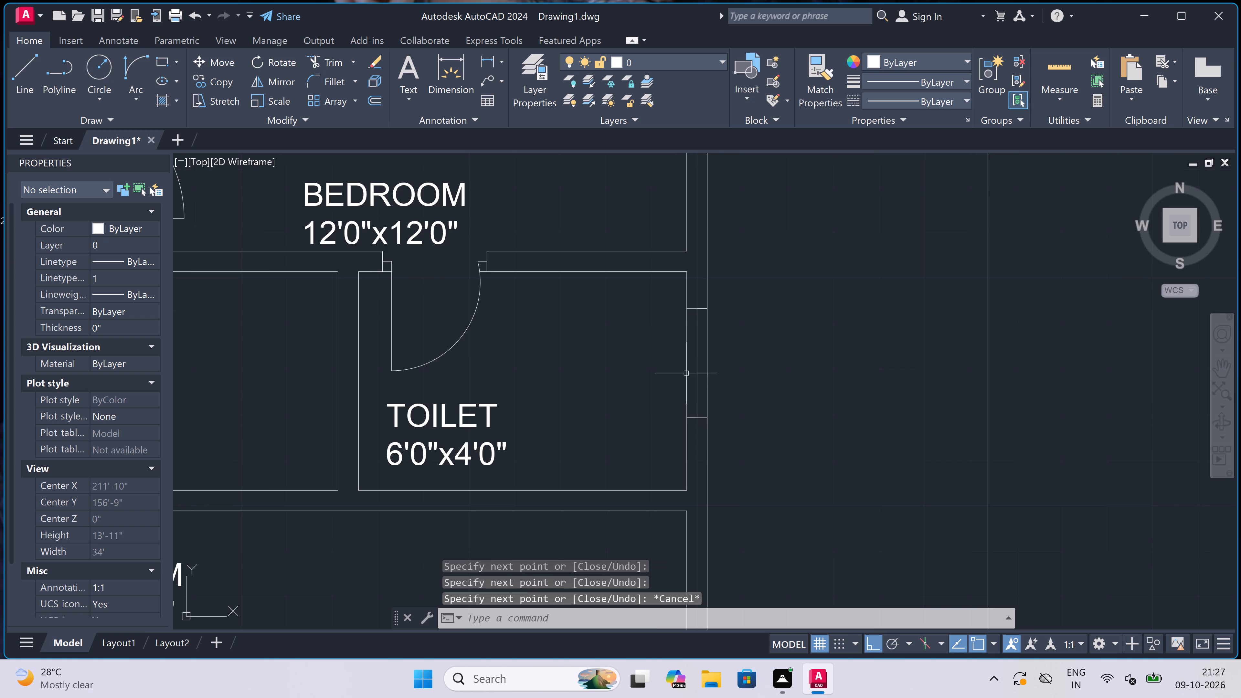
scroll(683, 368, "down", 4)
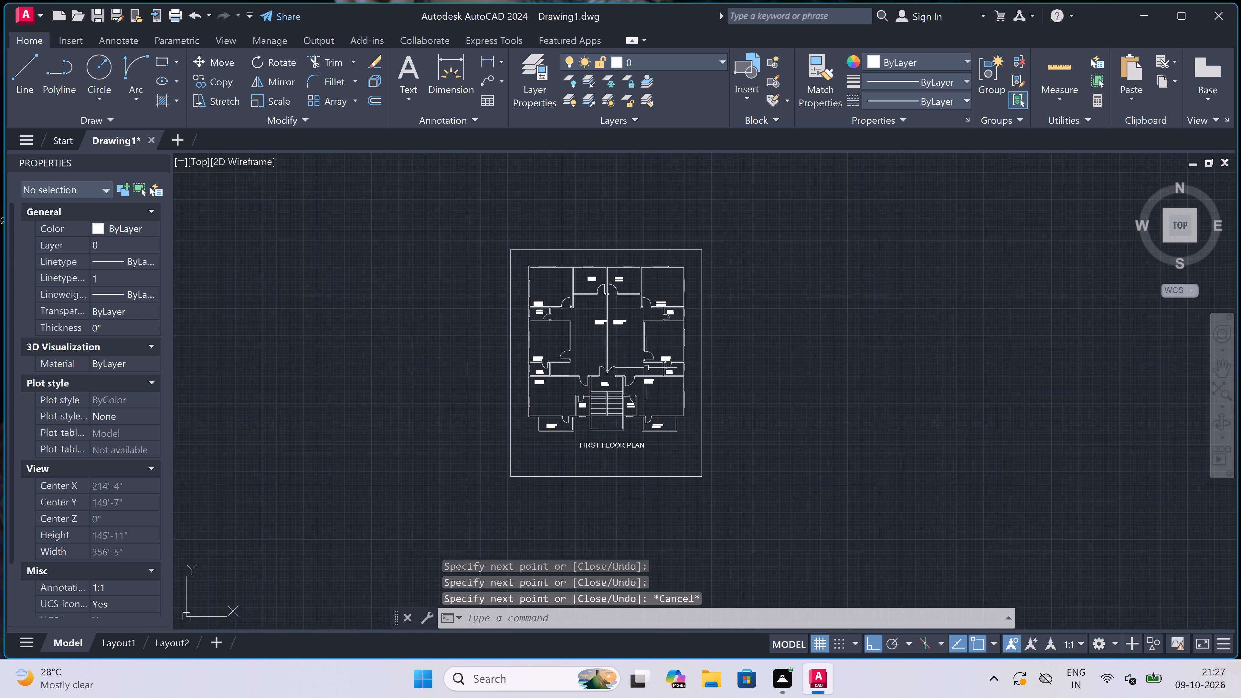
scroll(523, 368, "up", 3)
scroll(544, 364, "down", 2)
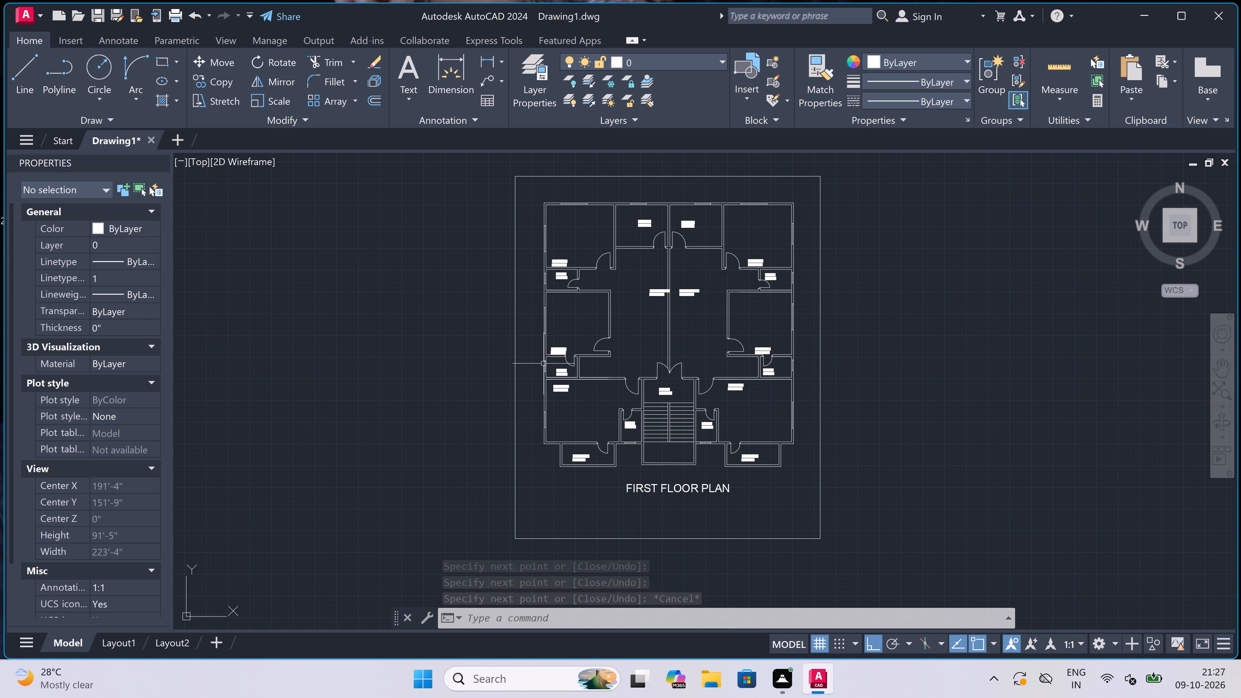
scroll(690, 237, "up", 2)
scroll(579, 263, "down", 1)
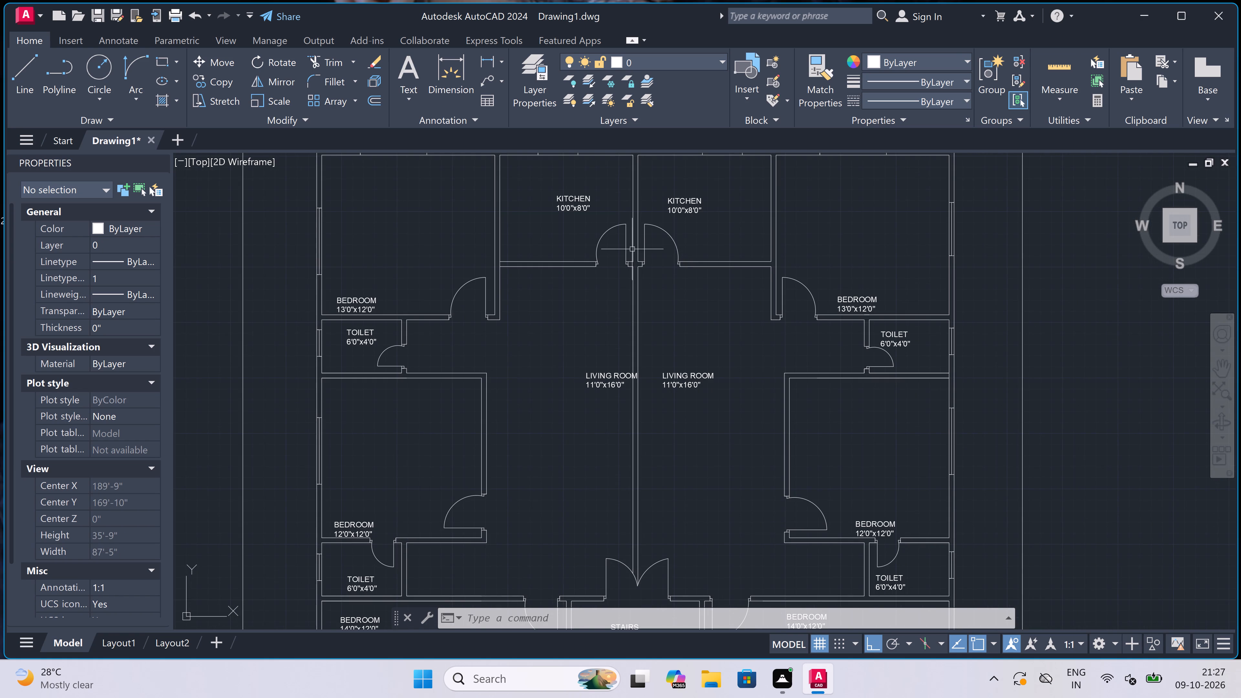
scroll(579, 263, "down", 2)
scroll(584, 229, "up", 4)
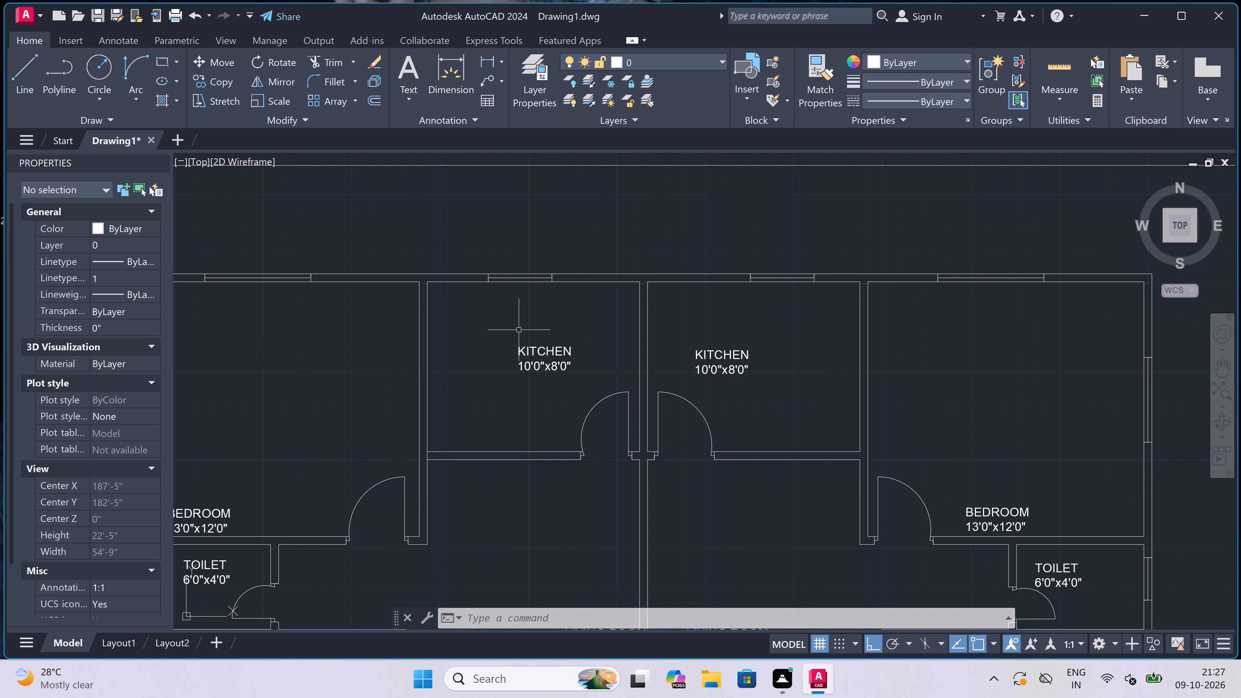
key("space")
left_click(457, 452)
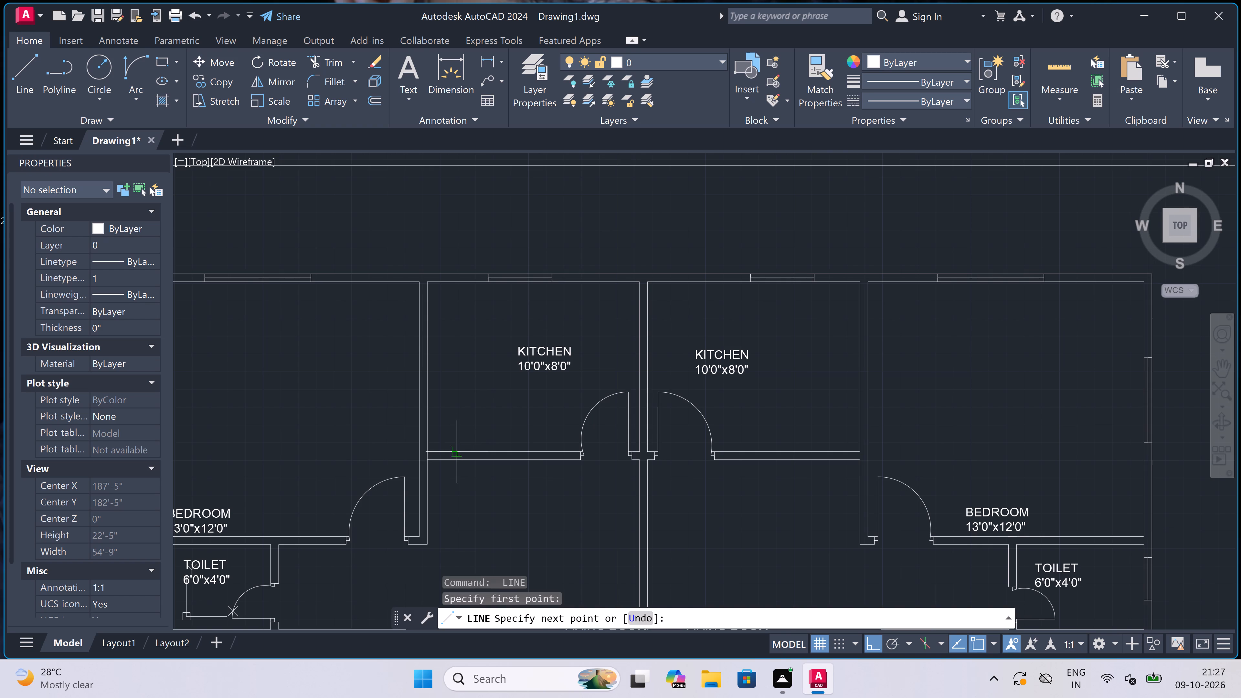
left_click(457, 313)
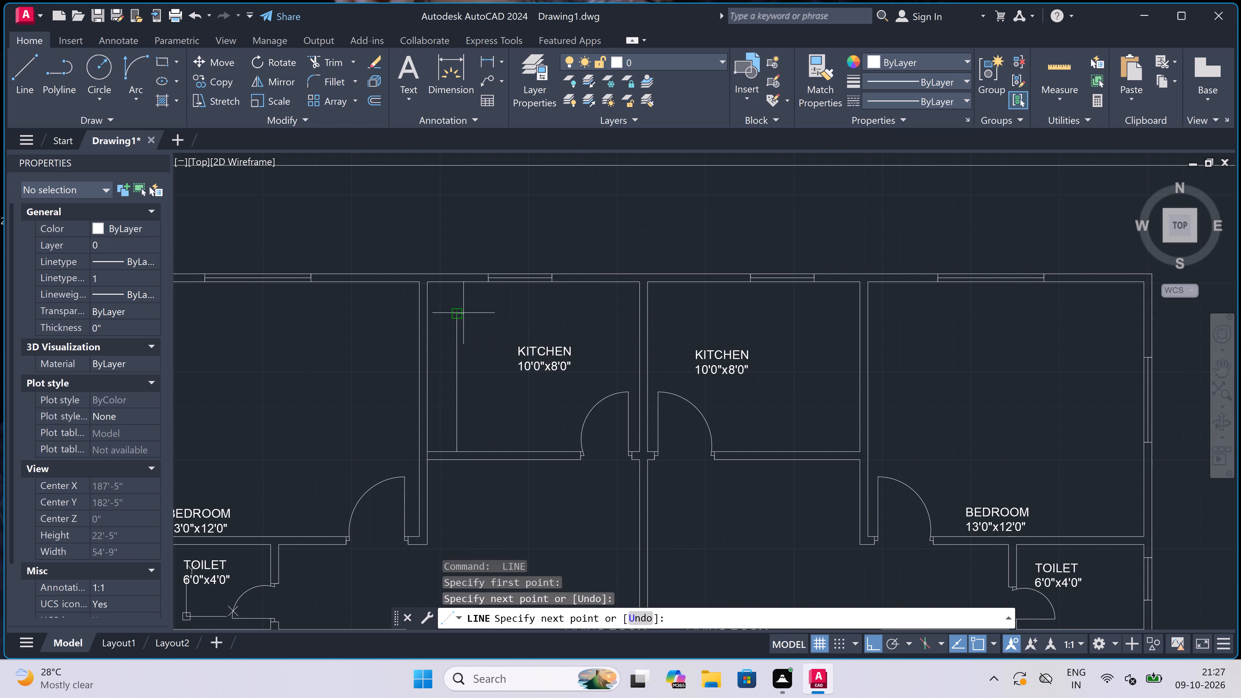
left_click(641, 312)
key("Escape")
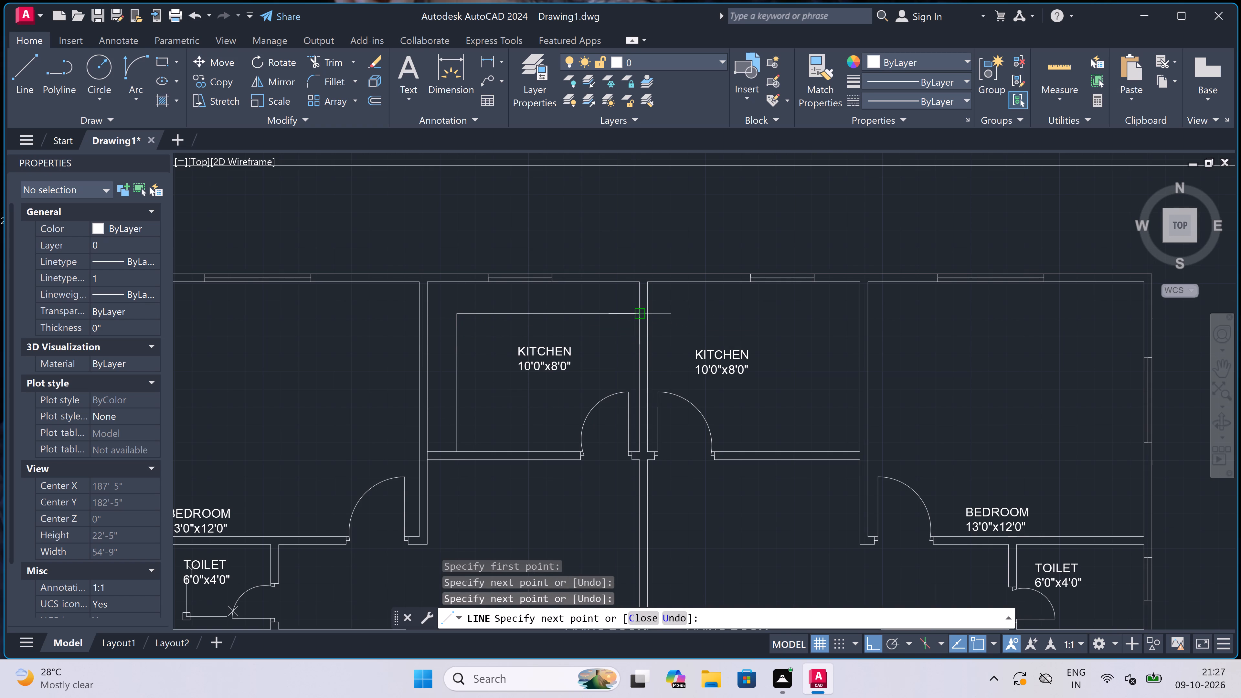
Draw the matching L-shaped counter line in the right kitchen, about 8'-7" across from the dividing wall and down to the bottom wall.
key("space")
left_click(652, 313)
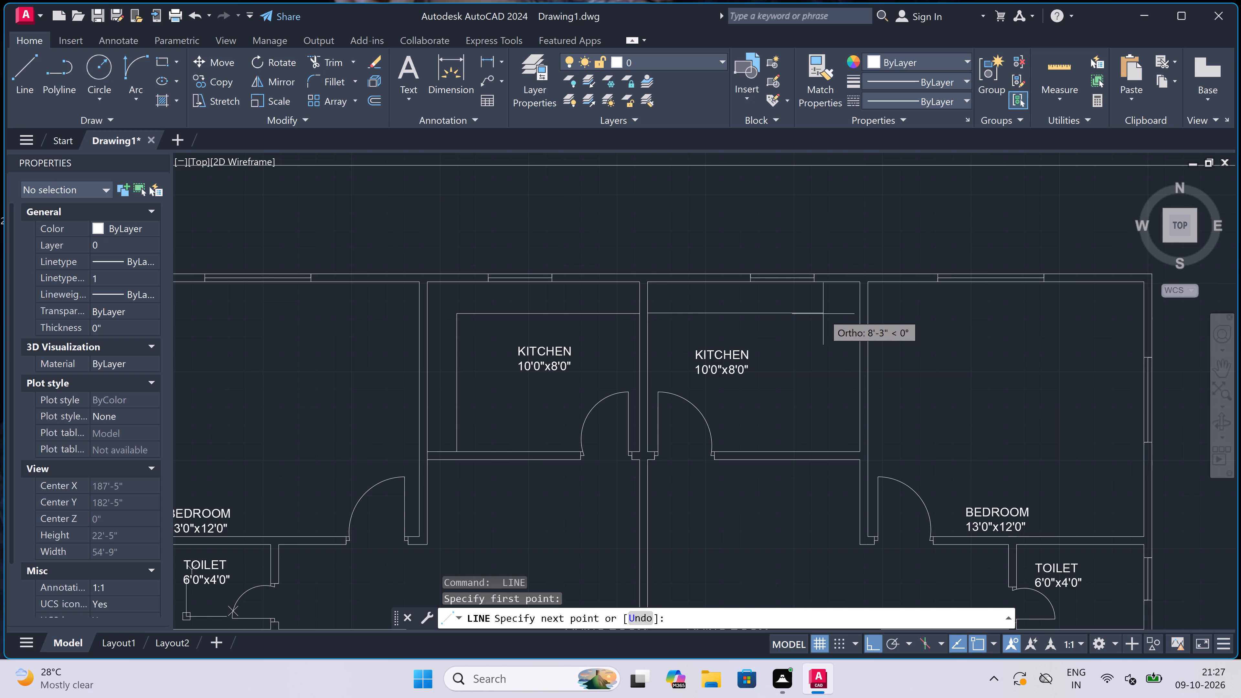
left_click(823, 314)
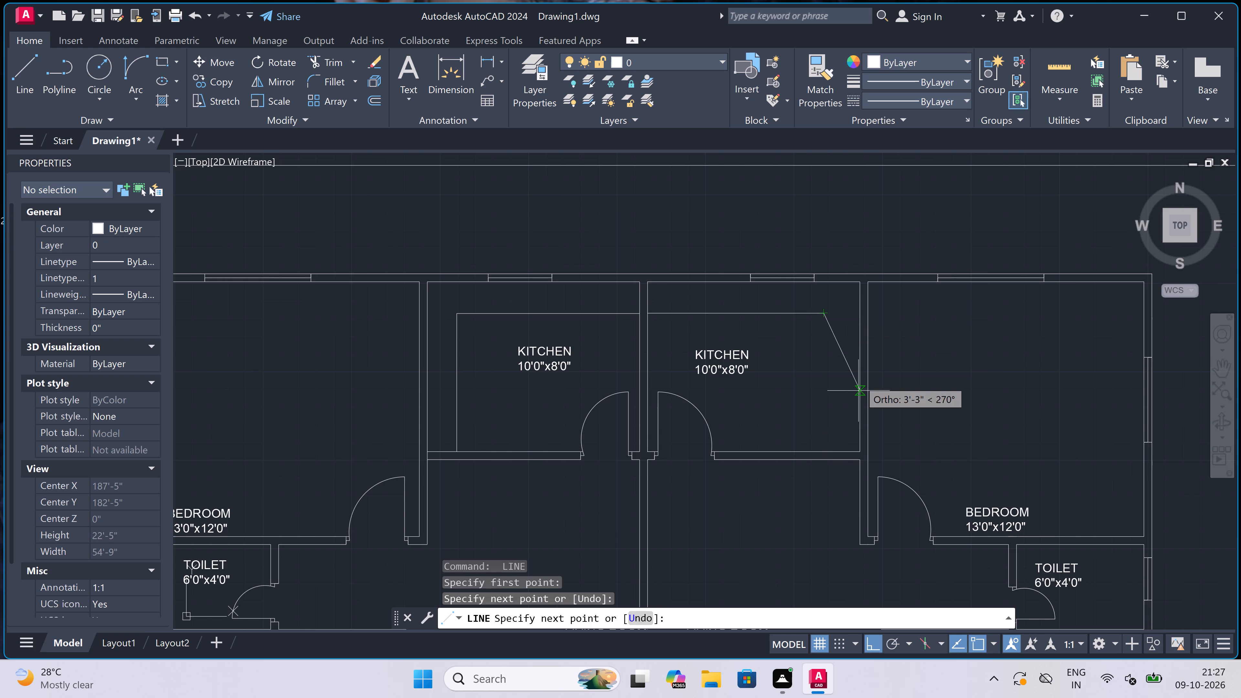
key("ctrl+z")
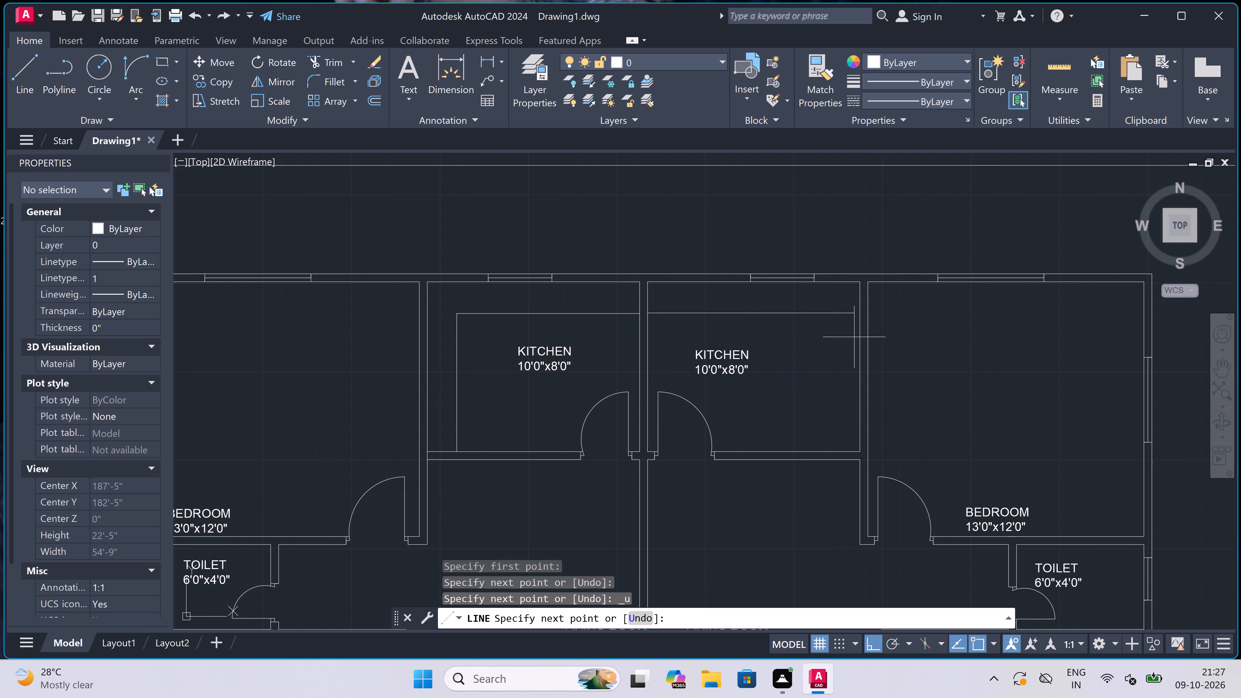
left_click(832, 314)
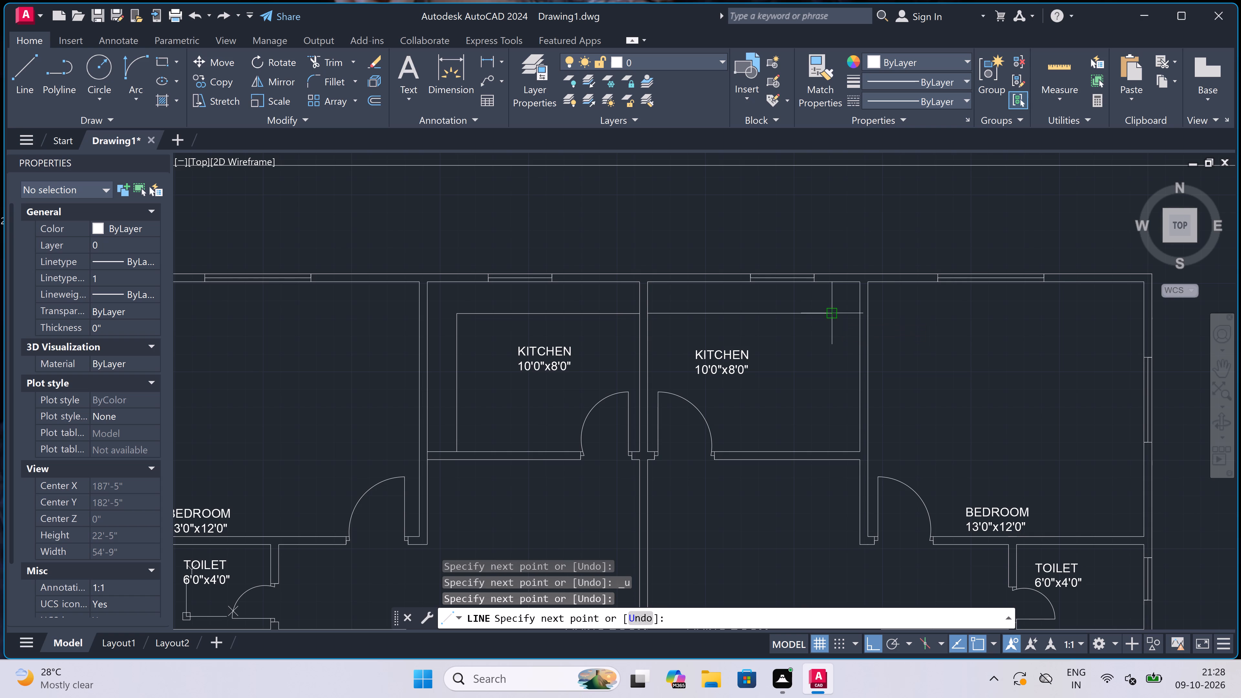
left_click(832, 449)
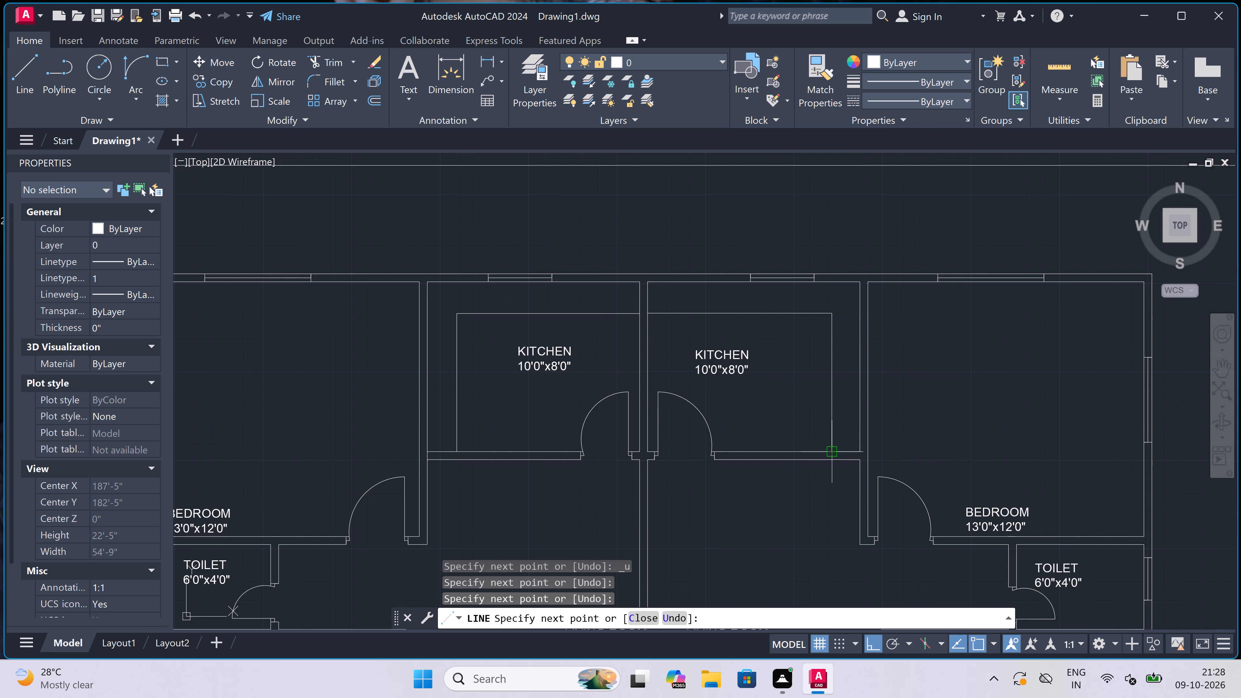
key("Escape")
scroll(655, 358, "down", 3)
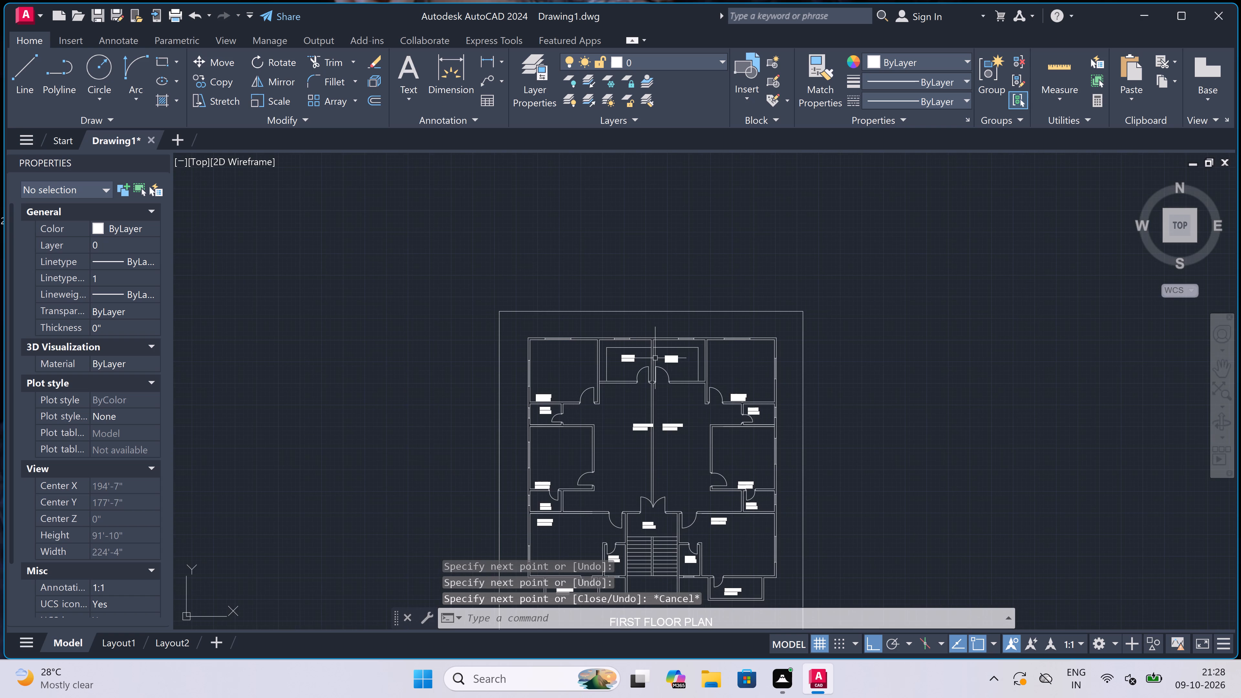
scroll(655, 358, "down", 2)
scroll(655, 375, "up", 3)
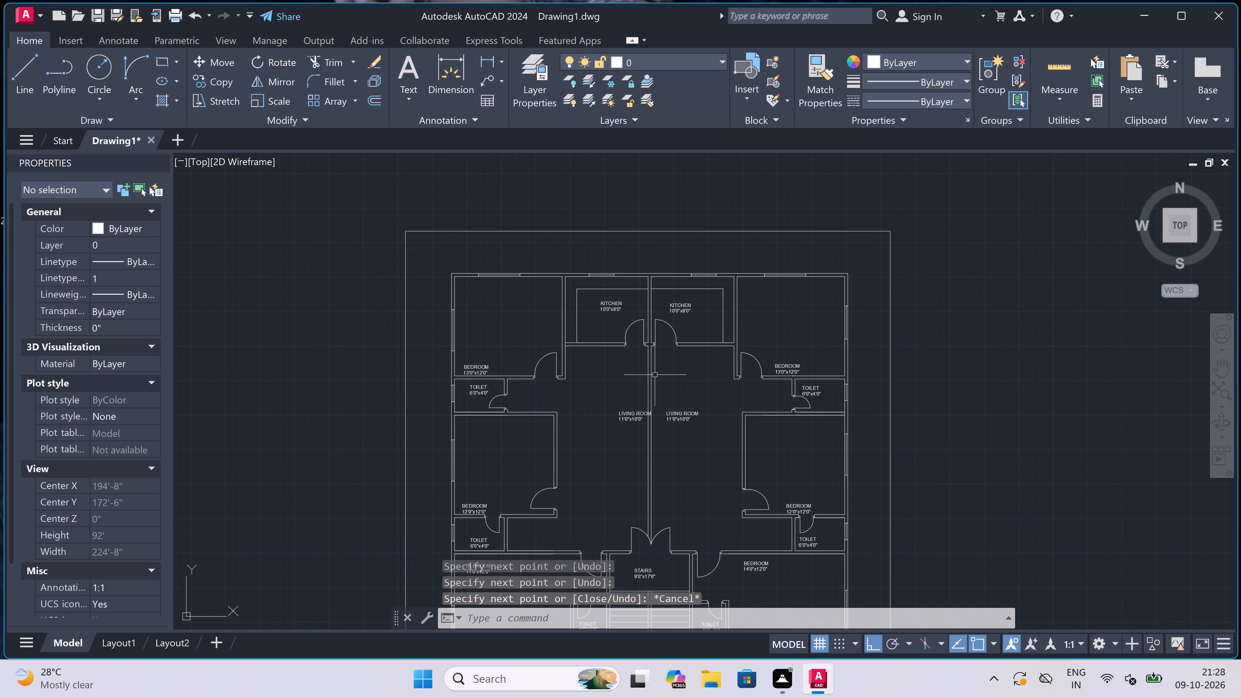
Move the left unit's LIVING ROOM 11'0"x16'0" label horizontally to the left, clear of the central dividing wall.
scroll(636, 404, "up", 3)
scroll(636, 404, "down", 2)
scroll(626, 472, "up", 1)
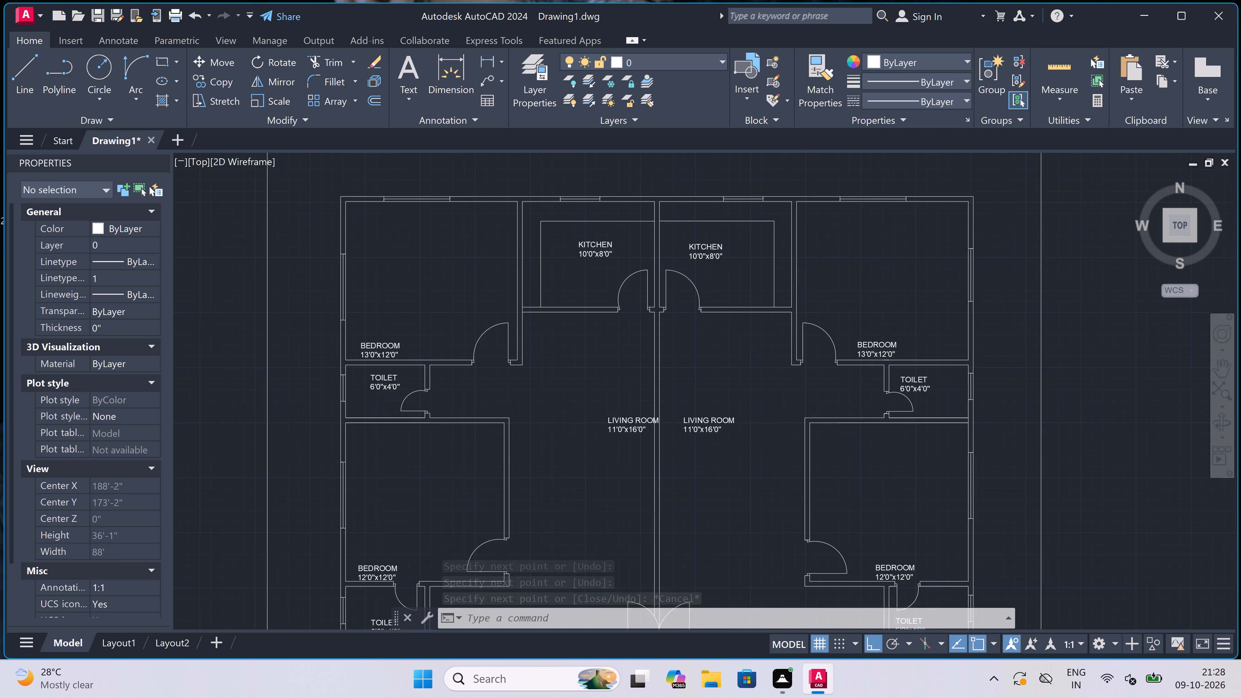
left_click(641, 402)
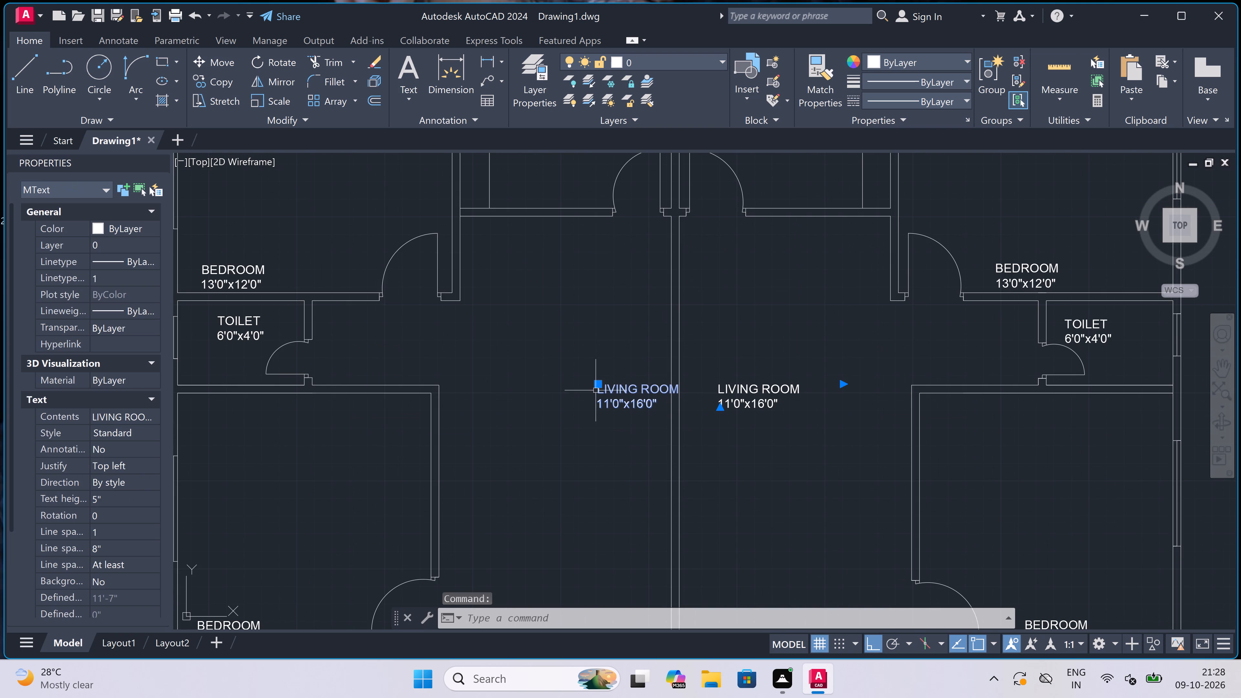
left_click(597, 384)
left_click(566, 382)
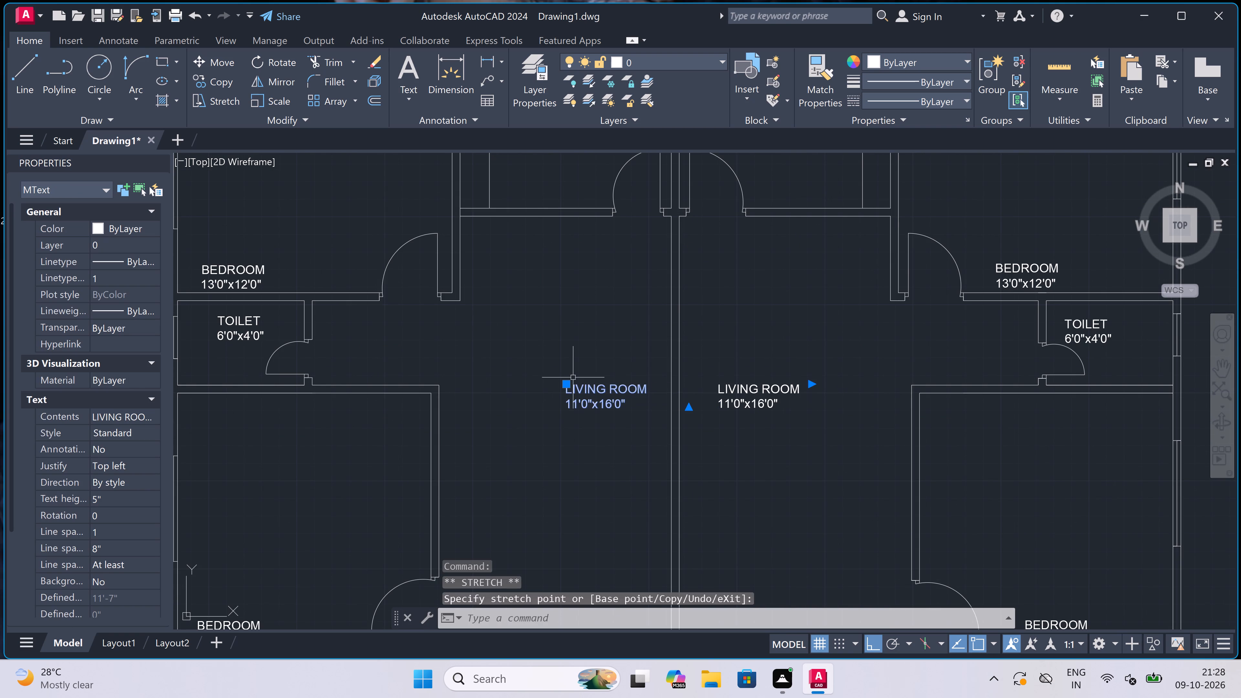
key("Escape")
Draw a U-shaped travel line on the stairs: down the left flight, across the landing and up partway into the right flight.
scroll(583, 368, "down", 2)
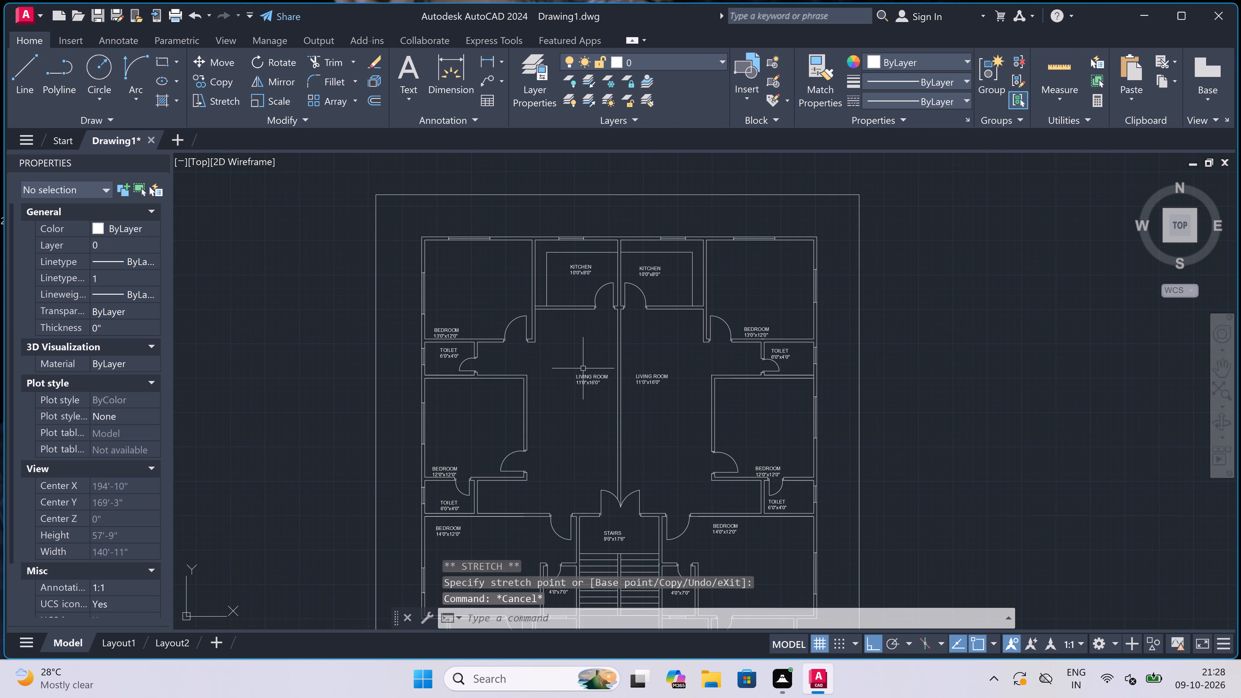
scroll(809, 363, "up", 2)
scroll(731, 325, "down", 3)
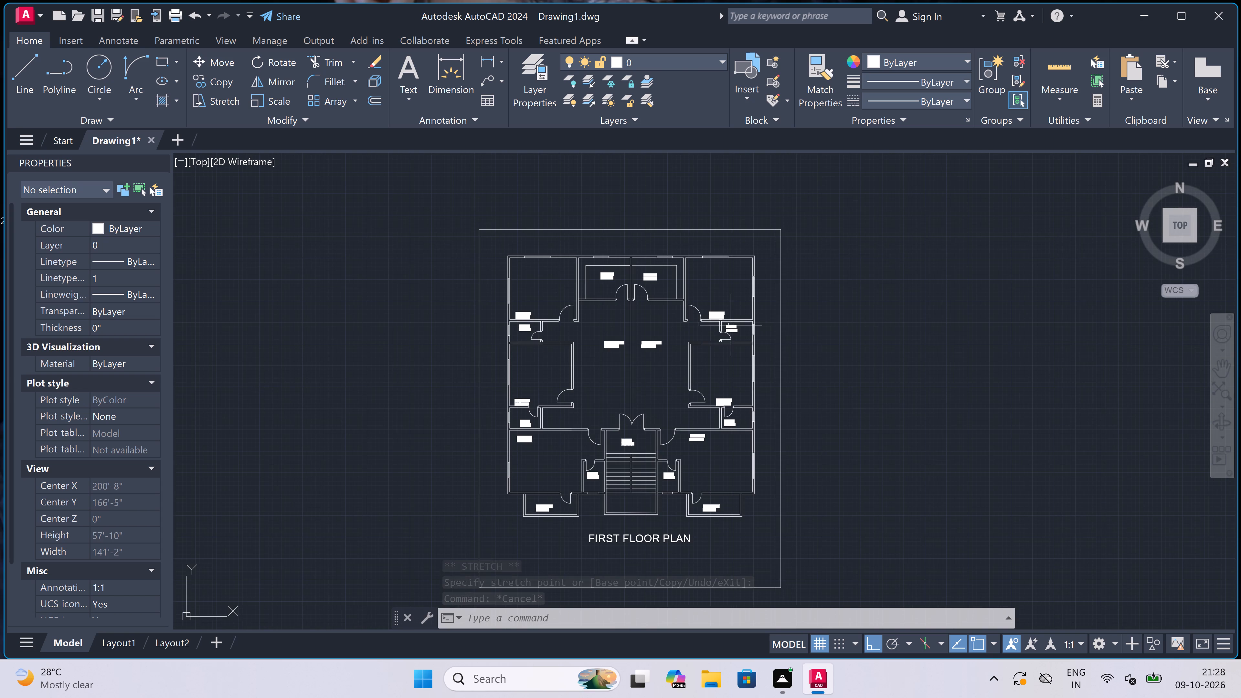
scroll(608, 484, "up", 2)
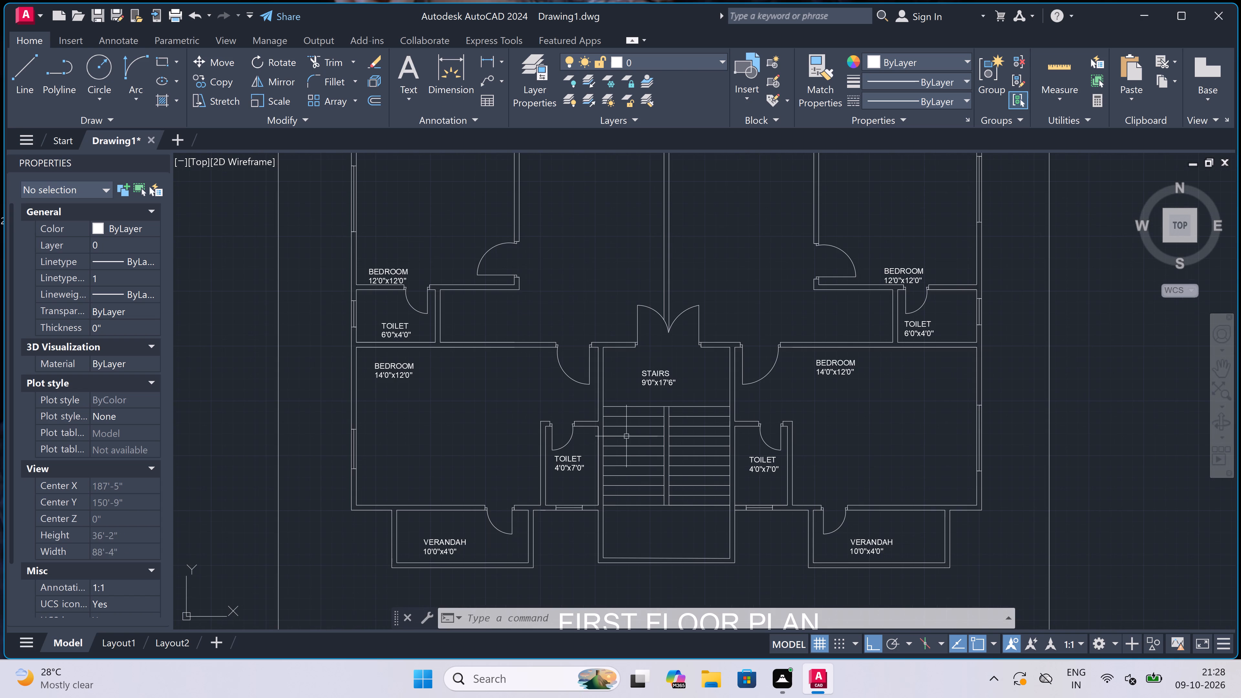
key("l")
key("space")
left_click(630, 390)
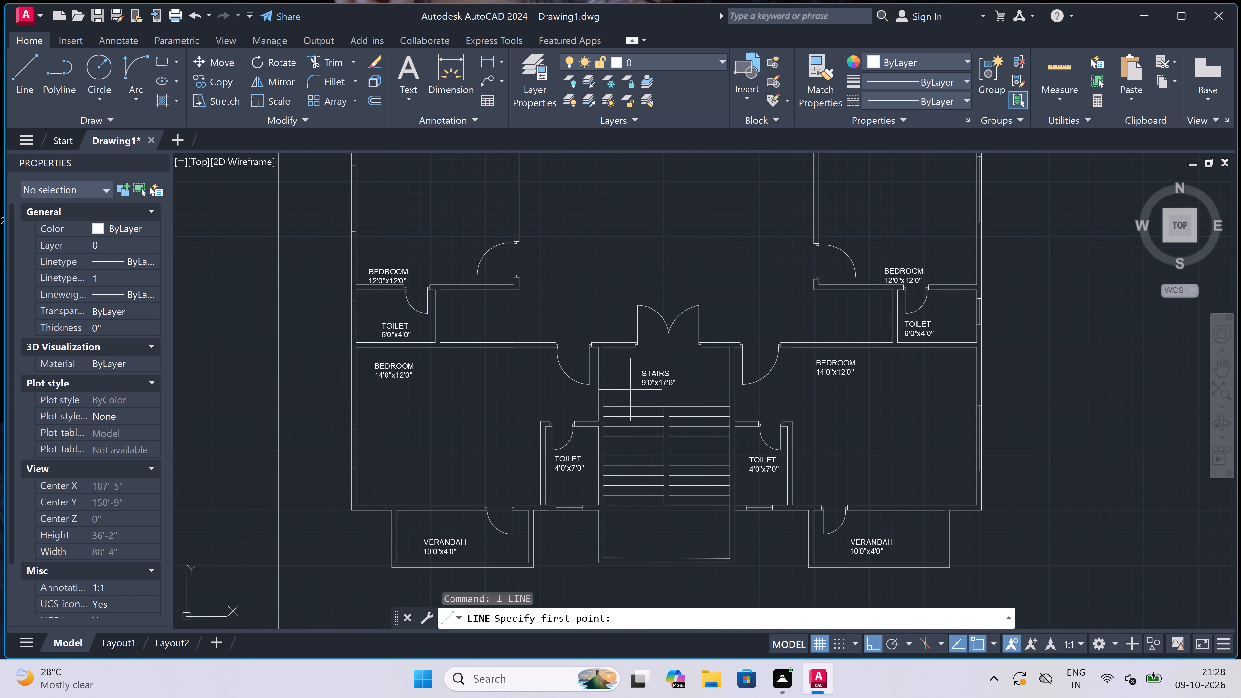
left_click(632, 532)
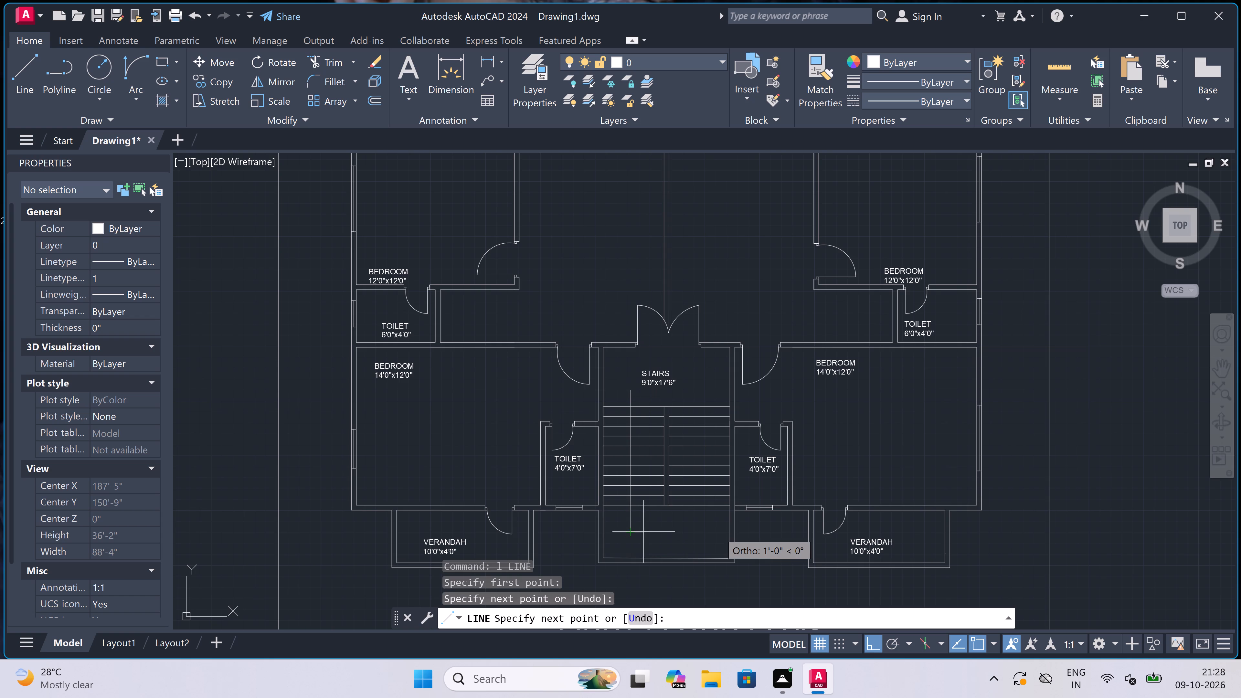
left_click(706, 525)
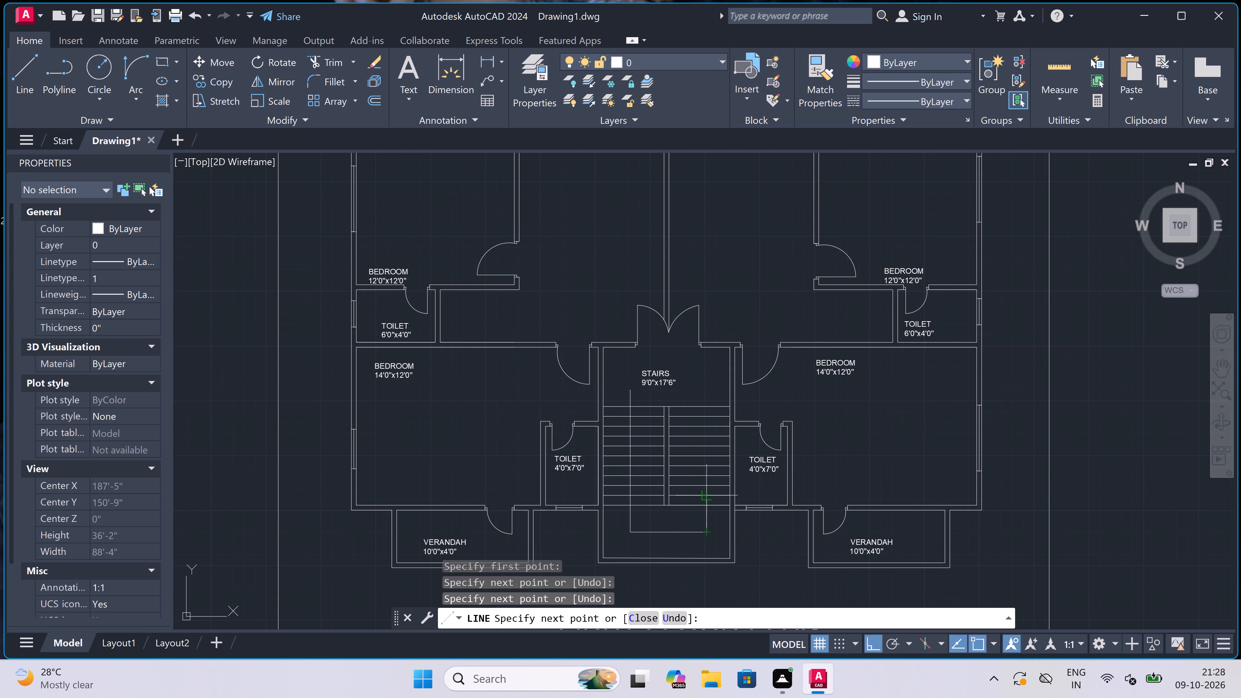
scroll(706, 475, "up", 2)
left_click(708, 475)
key("Escape")
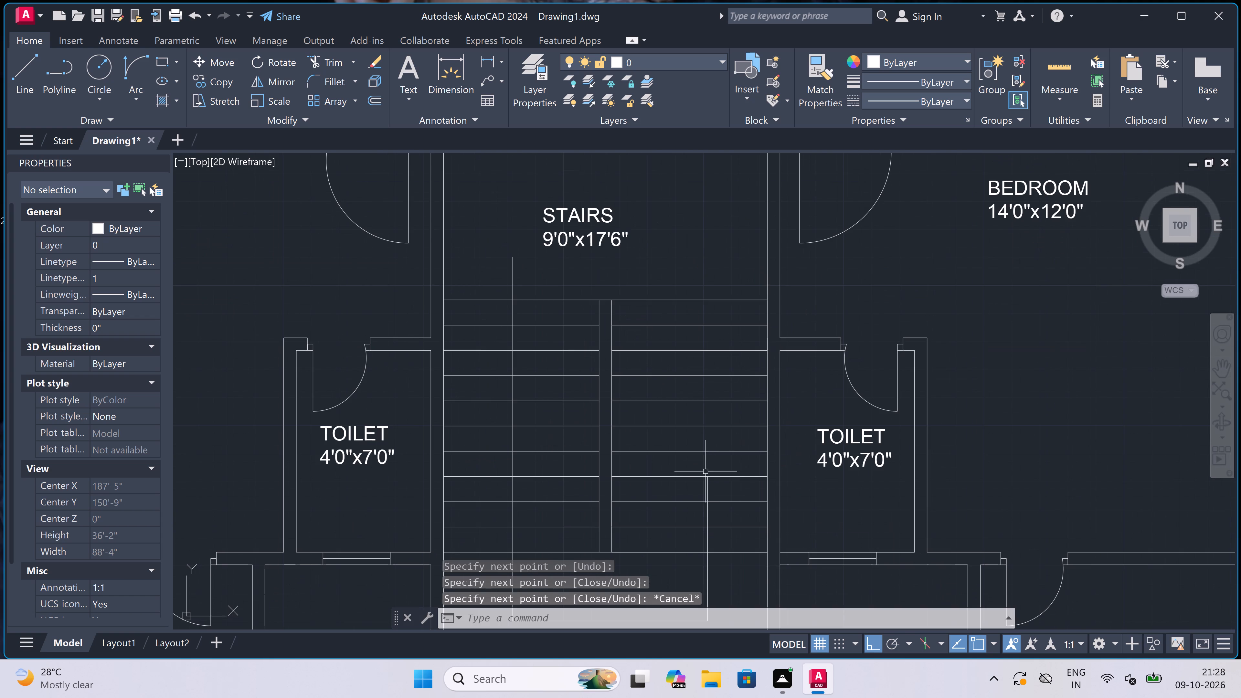
Move the left unit's BEDROOM 12'0"x12'0" label slightly straight up, away from the wall below it.
scroll(627, 420, "down", 3)
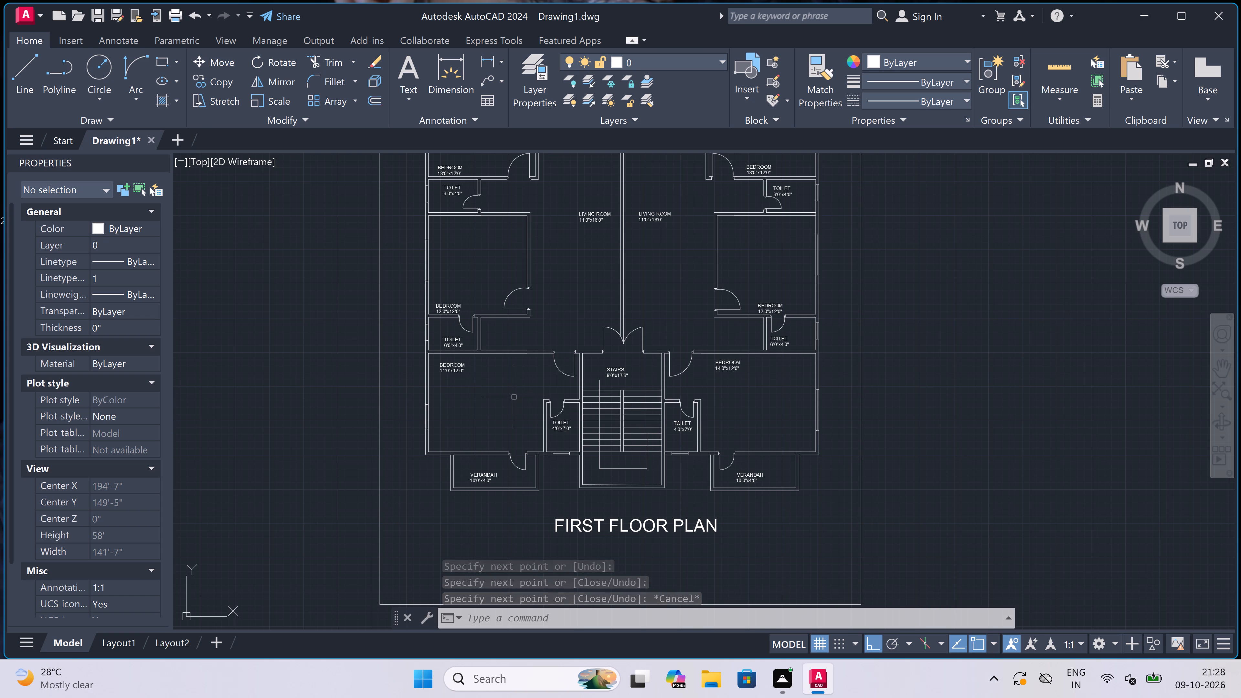
scroll(514, 397, "down", 1)
scroll(467, 330, "up", 2)
scroll(479, 353, "up", 1)
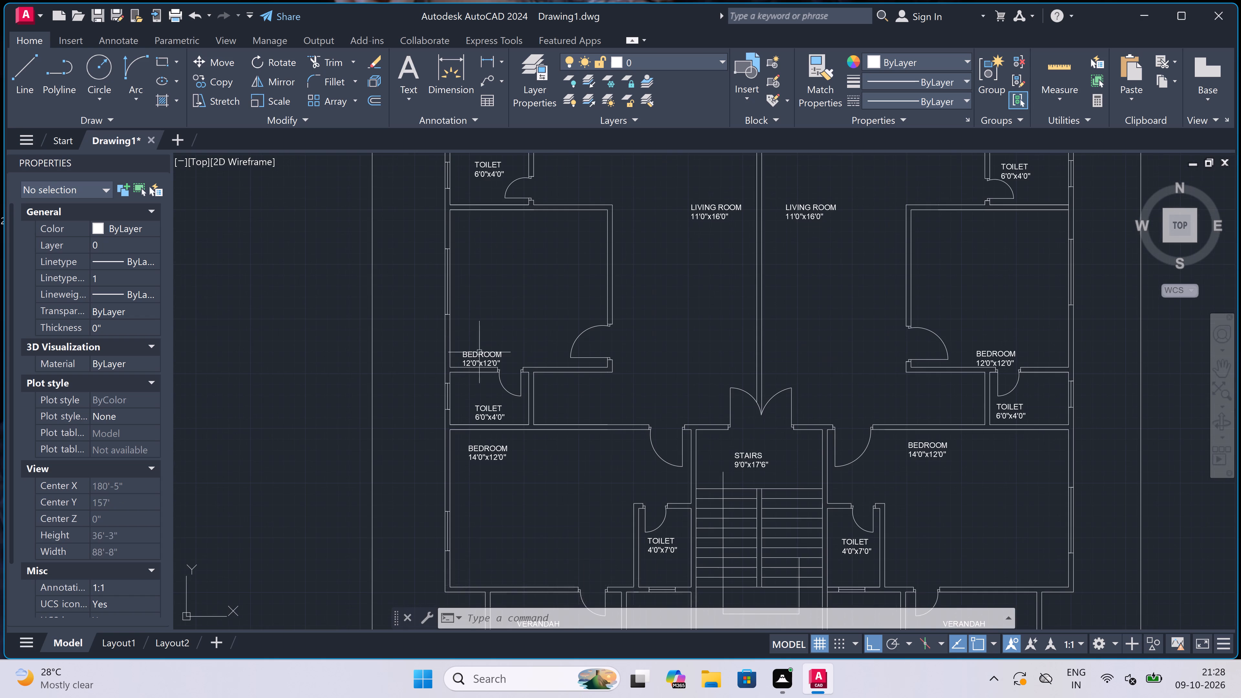
scroll(479, 353, "up", 1)
left_click(480, 353)
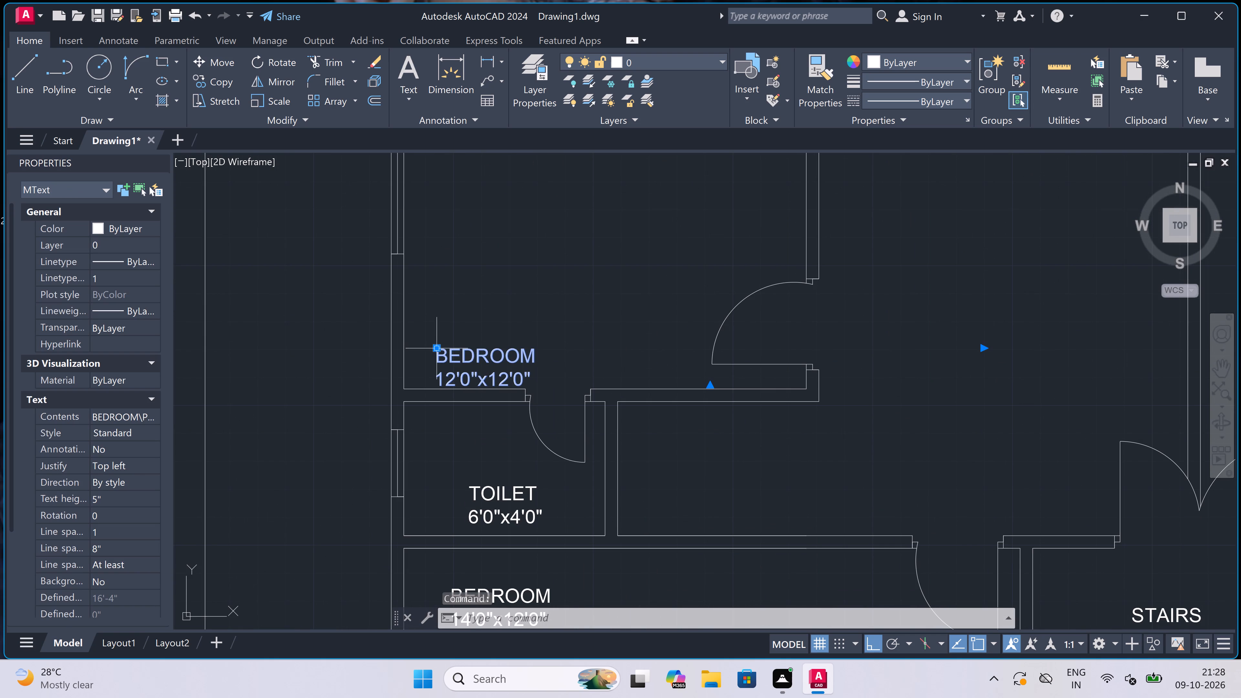
left_click(435, 348)
left_click(436, 334)
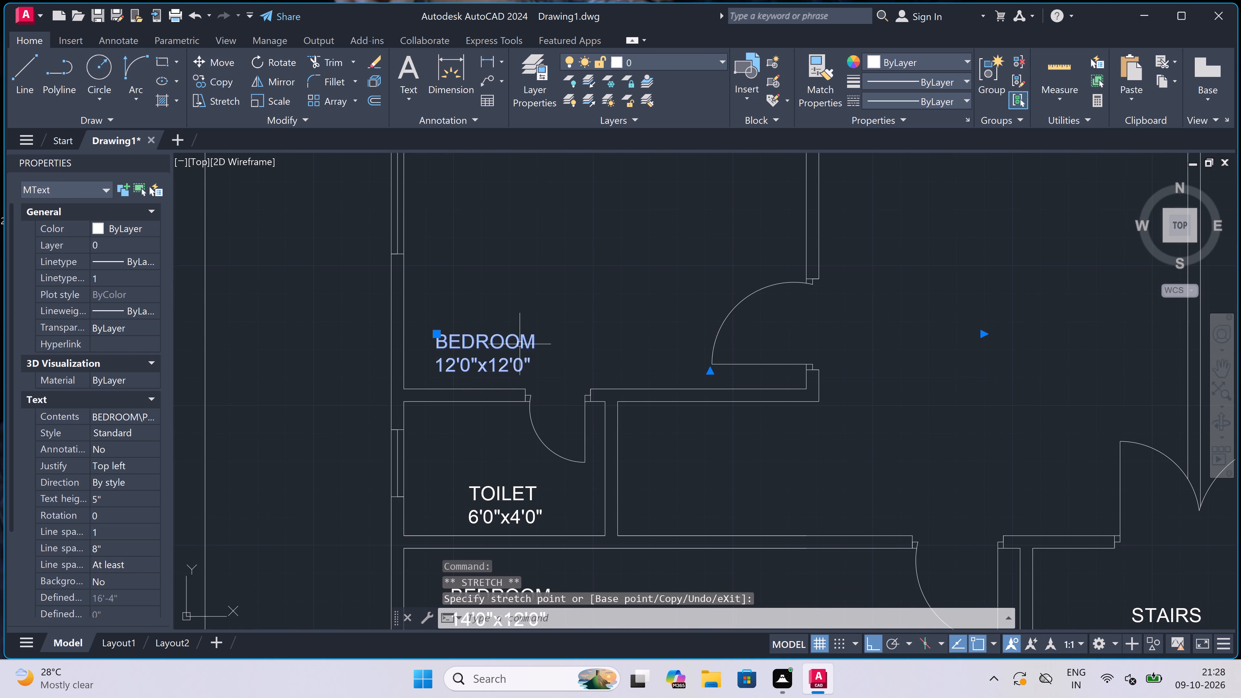
key("Escape")
Move the right unit's BEDROOM 12'0"x12'0" label diagonally up and to the right with Ortho off, away from the wall below.
scroll(521, 345, "down", 3)
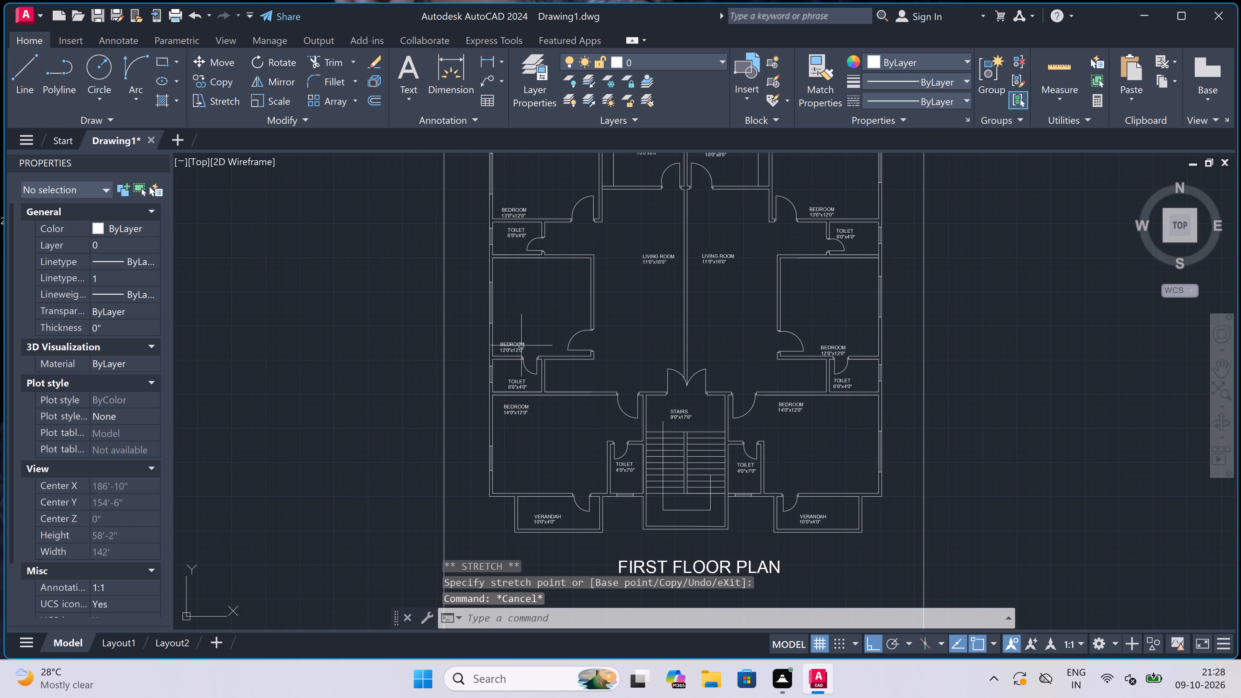
scroll(890, 332, "up", 2)
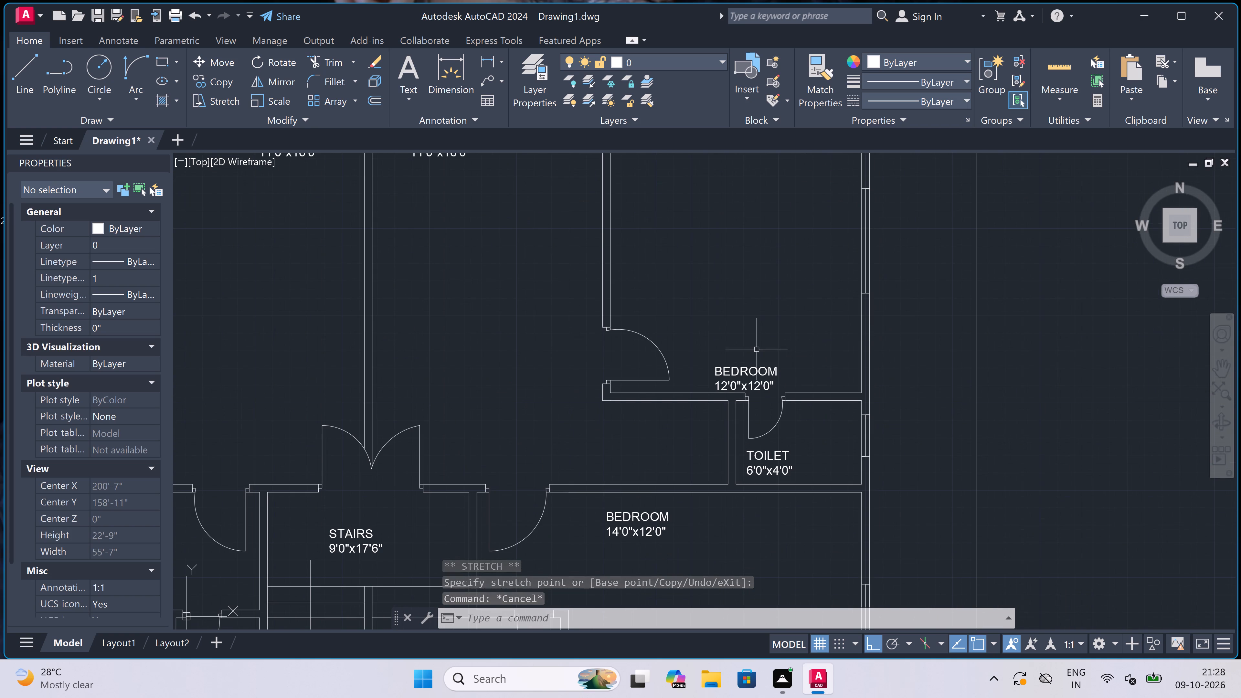
left_click(739, 362)
left_click(718, 372)
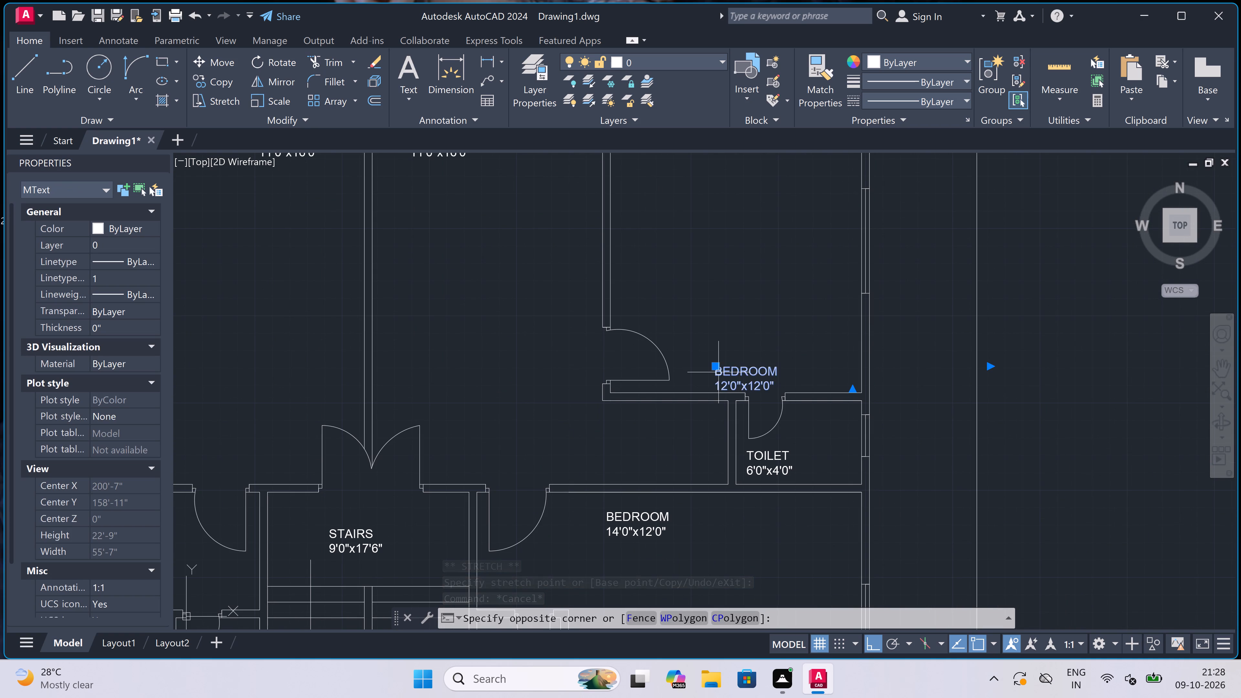
left_click(715, 365)
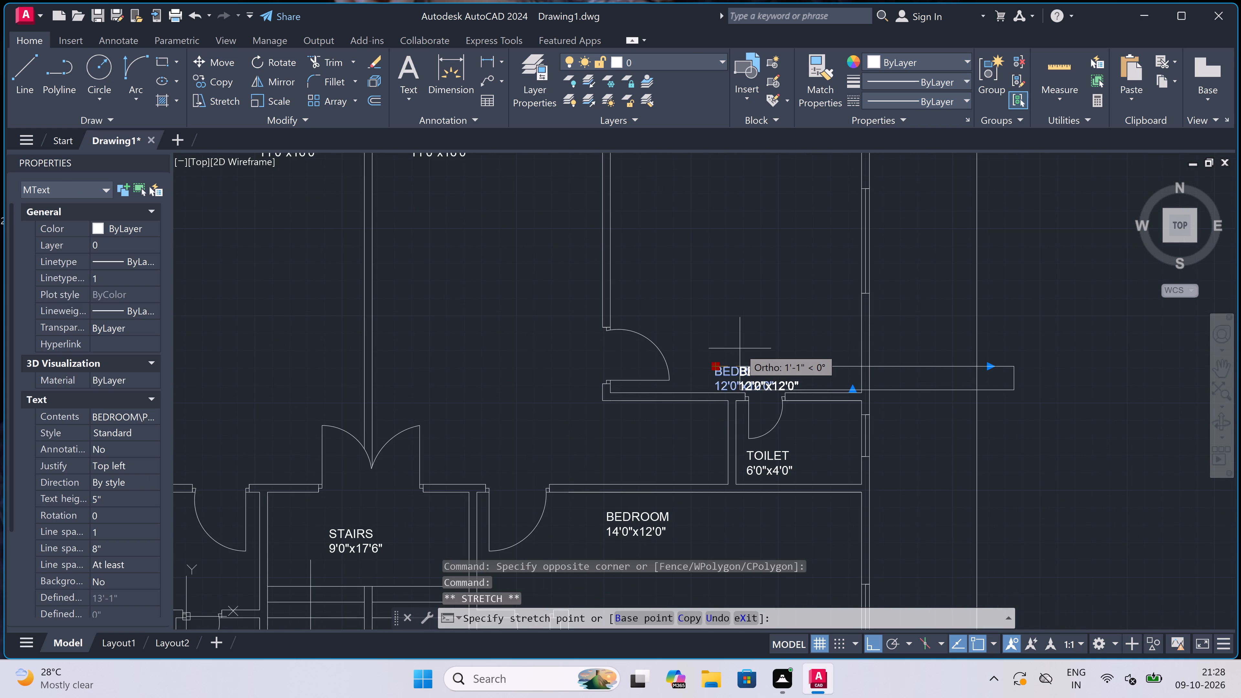
key("F8")
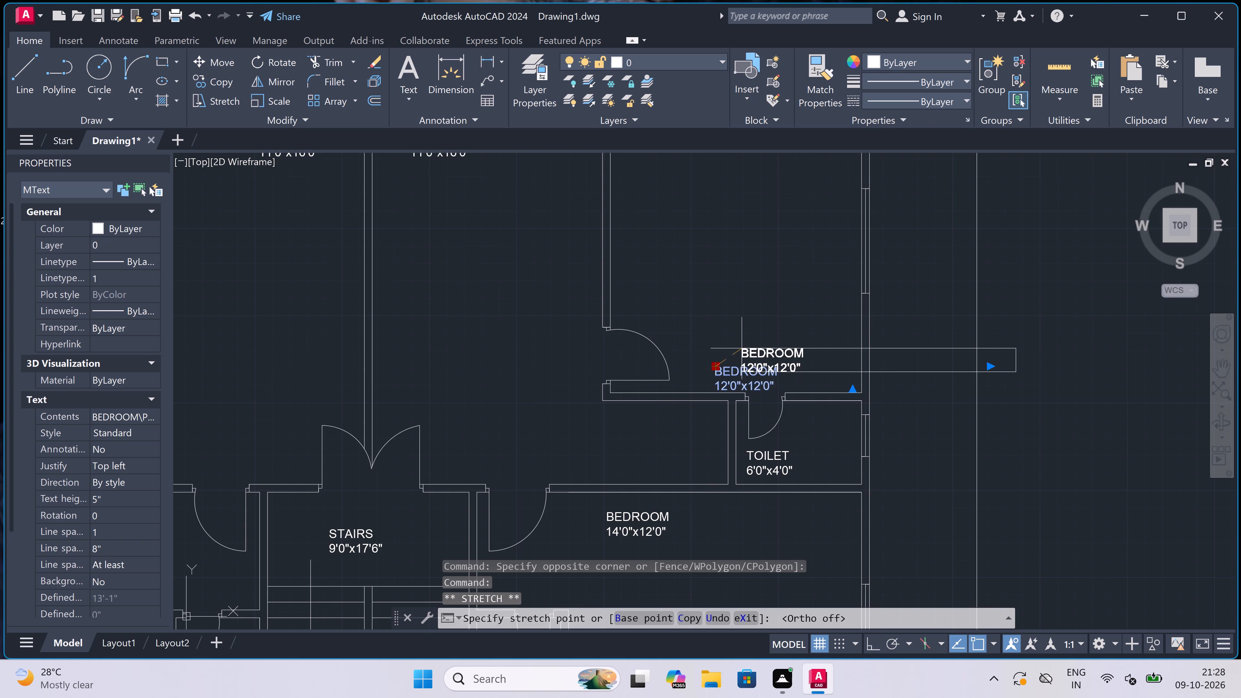
scroll(768, 364, "up", 2)
left_click(773, 355)
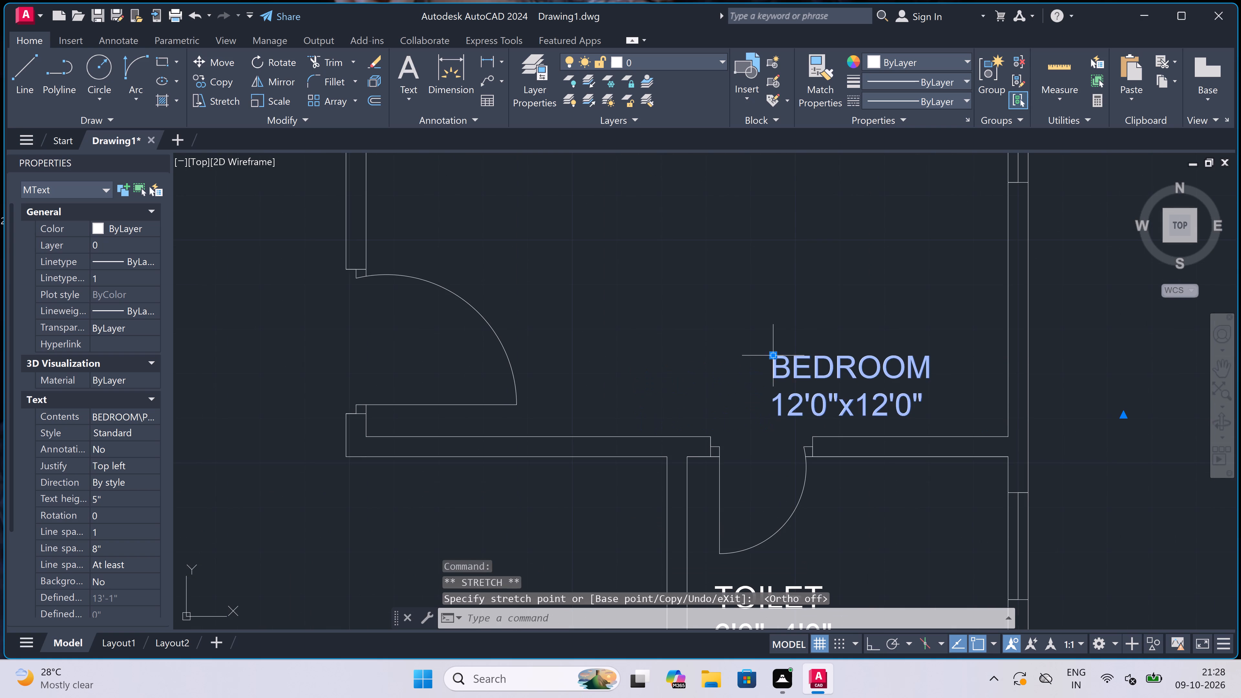
key("Escape")
Open the recent drawing FIRST FLOOR PLAN -5 07-10-26.dwg.
scroll(664, 364, "down", 4)
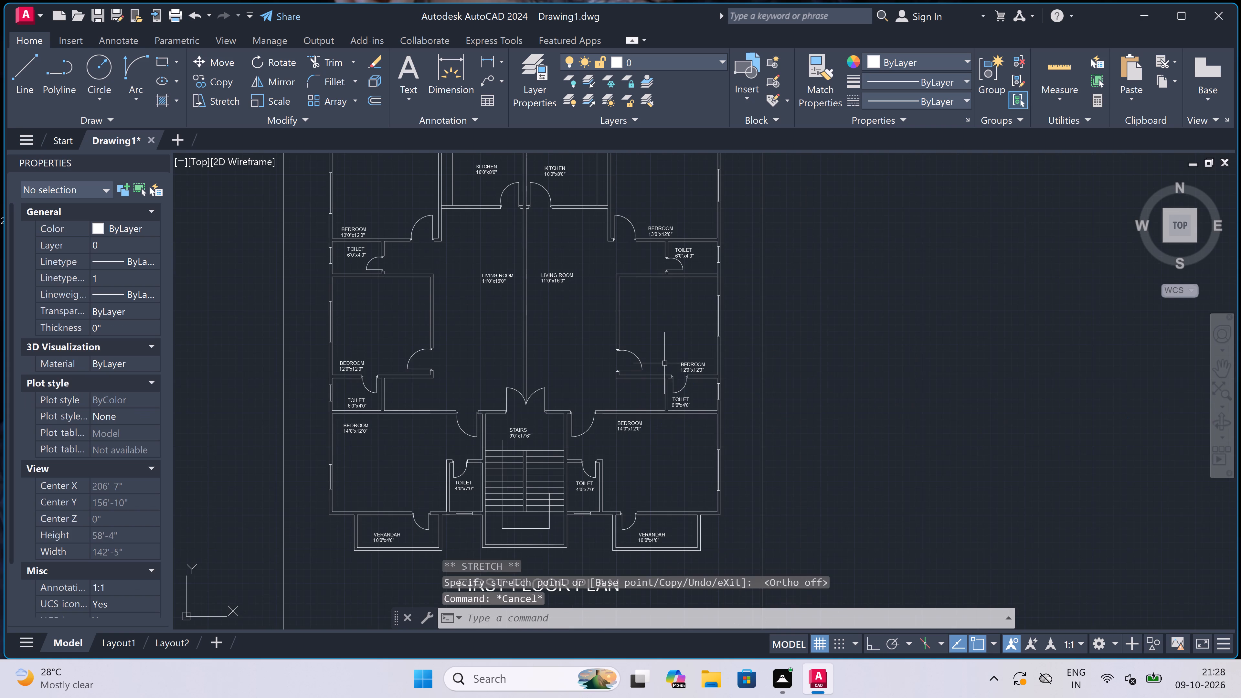
scroll(664, 363, "down", 2)
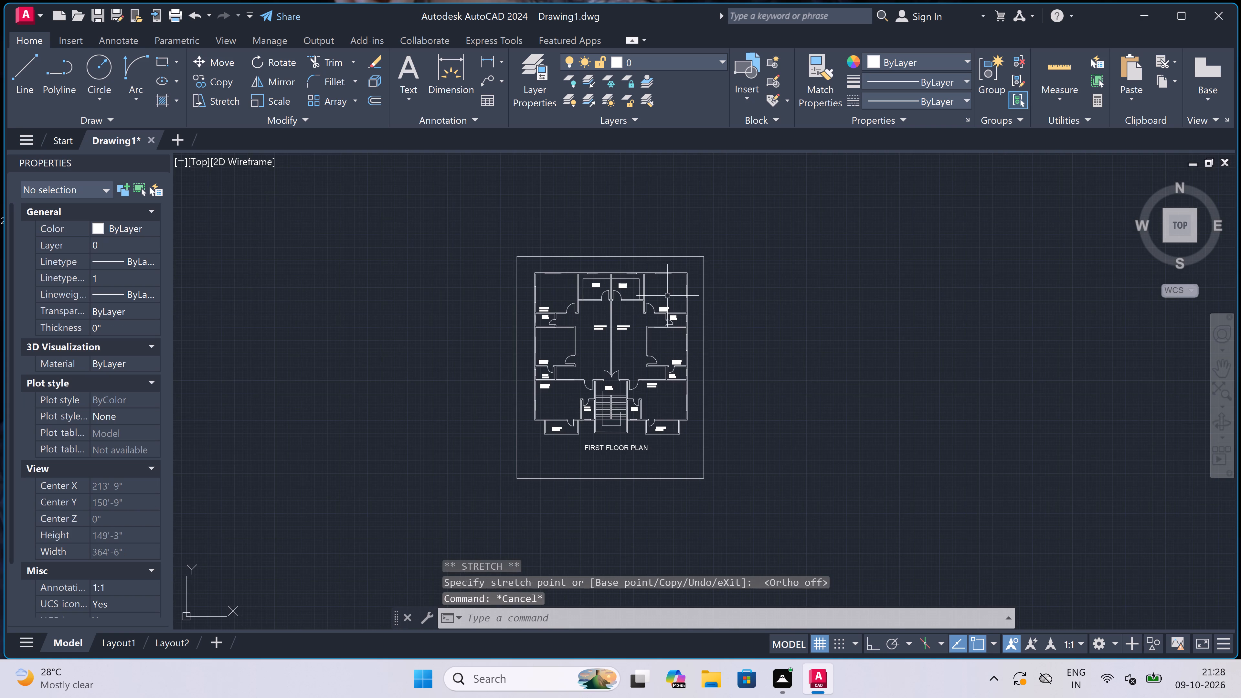
scroll(666, 291, "up", 4)
scroll(666, 294, "down", 1)
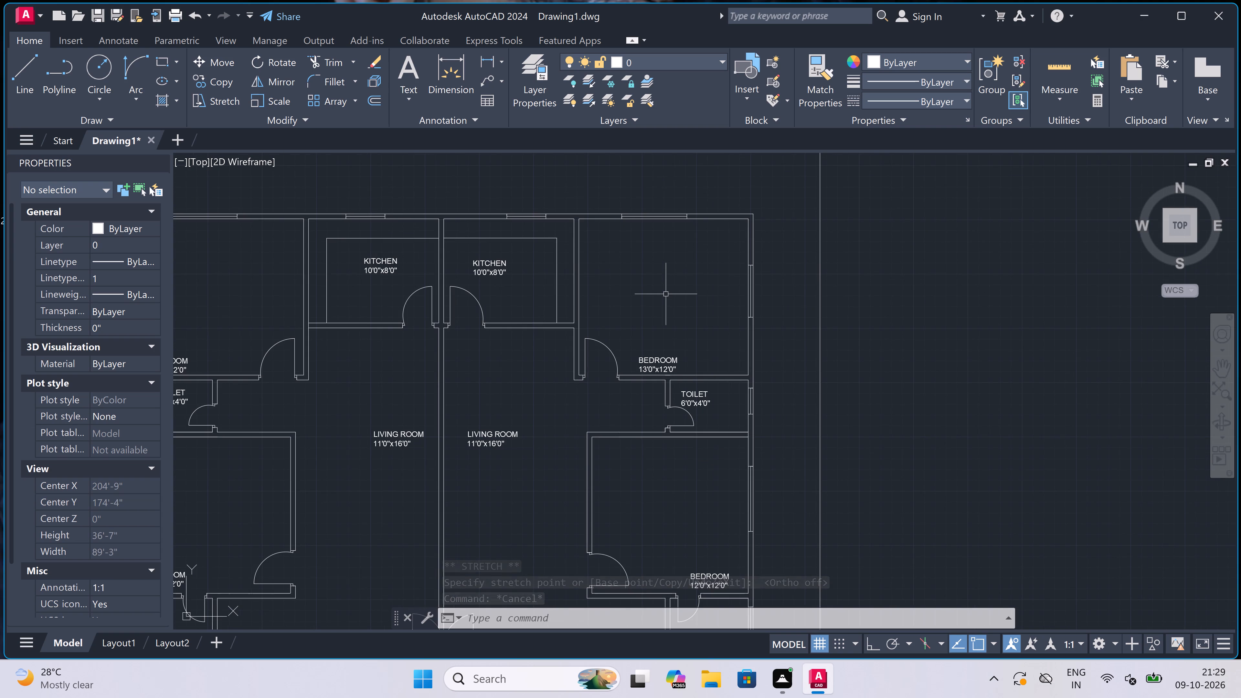
scroll(666, 294, "down", 1)
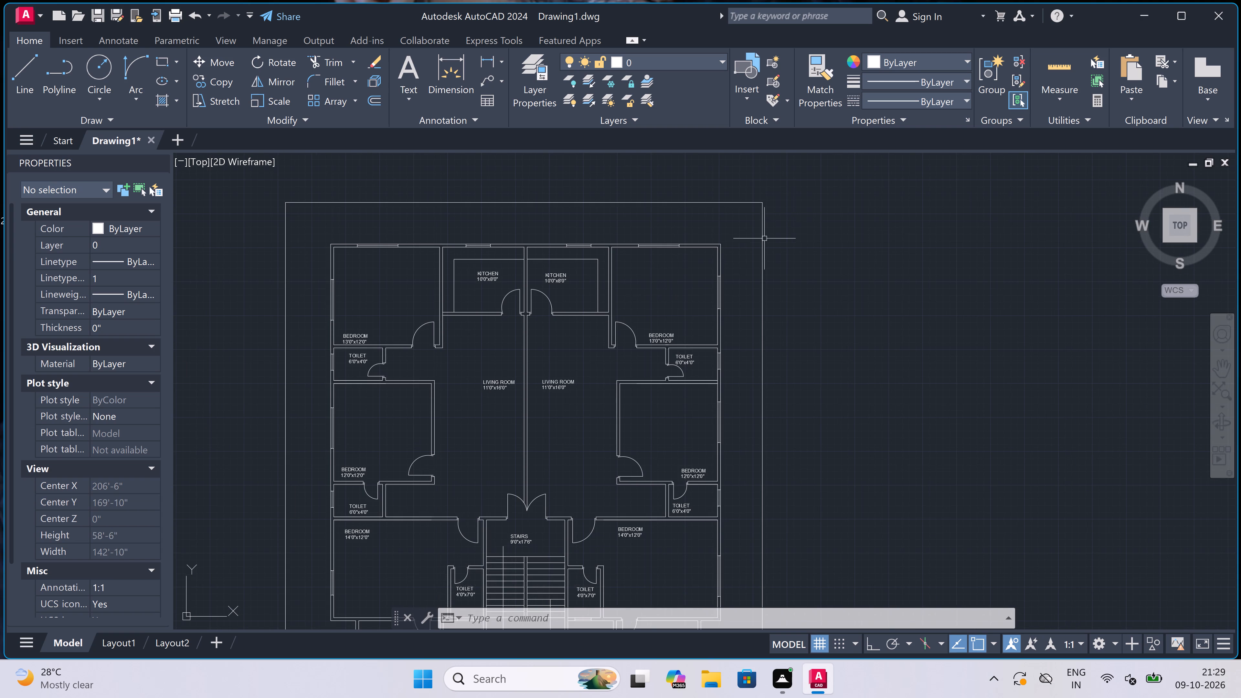
left_click(23, 10)
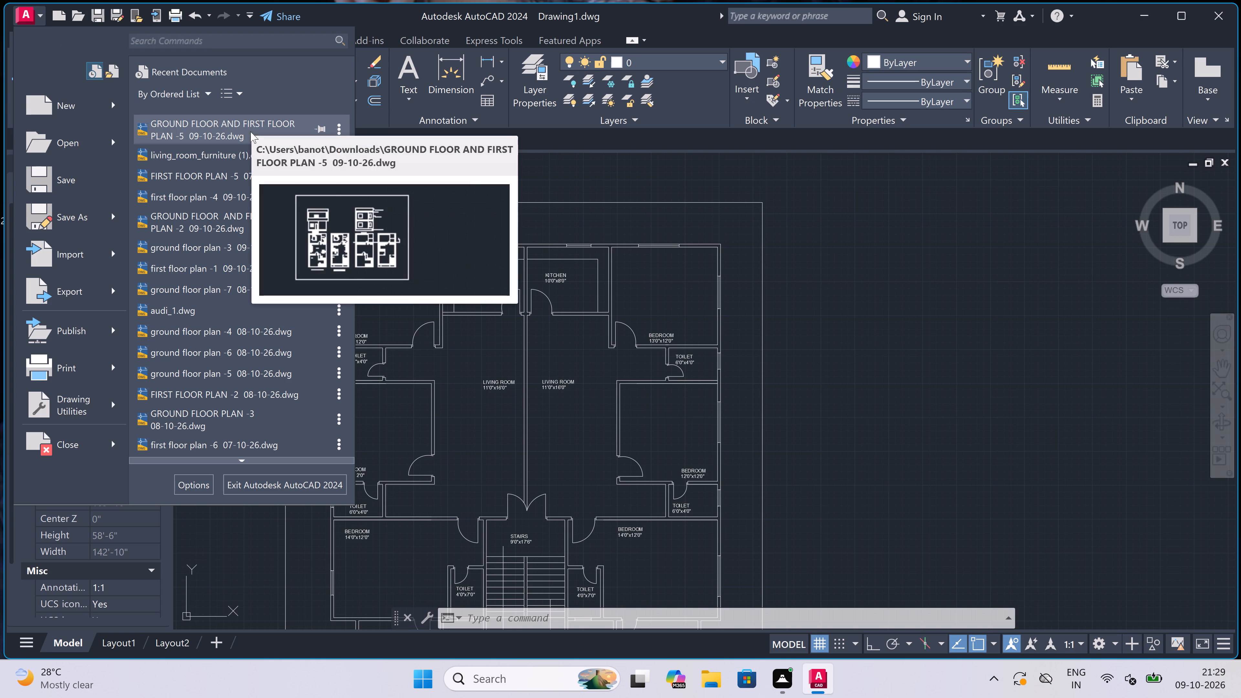
double_click(240, 176)
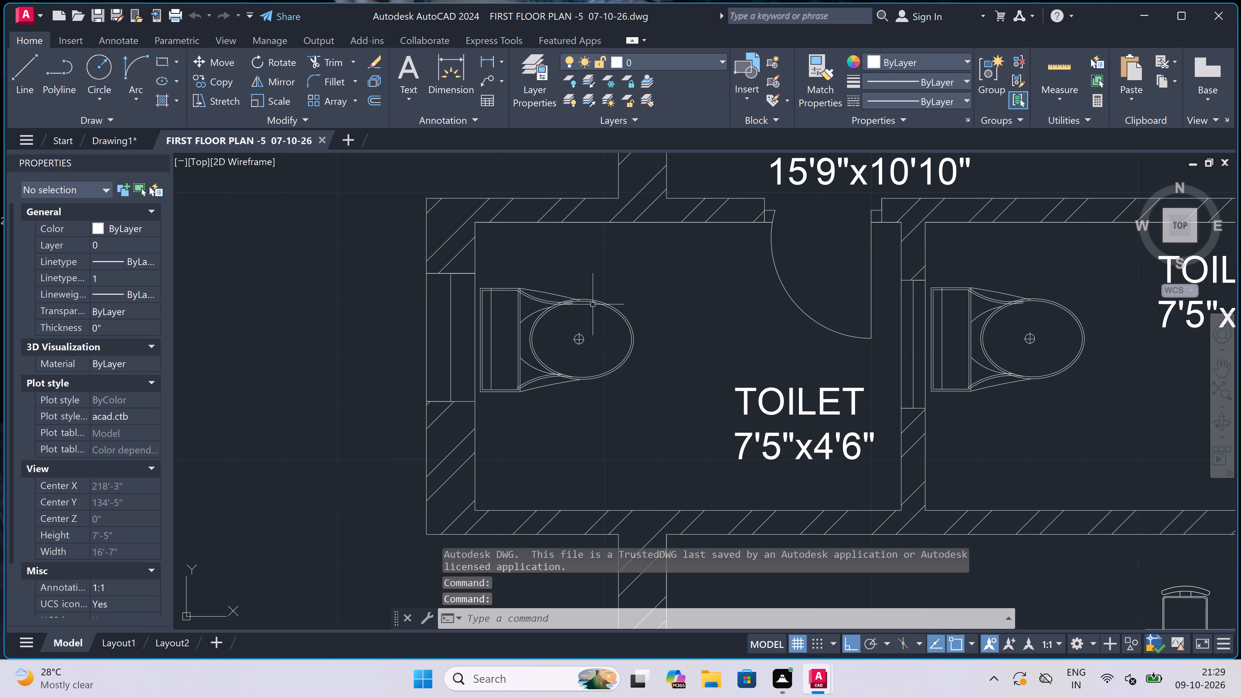
Copy the upper-left toilet's WC, the 15'9"x10'10" bedroom's bed and the DRAWING \ DINING HALL's six-chair dining set to the clipboard.
left_click(598, 289)
left_click(578, 310)
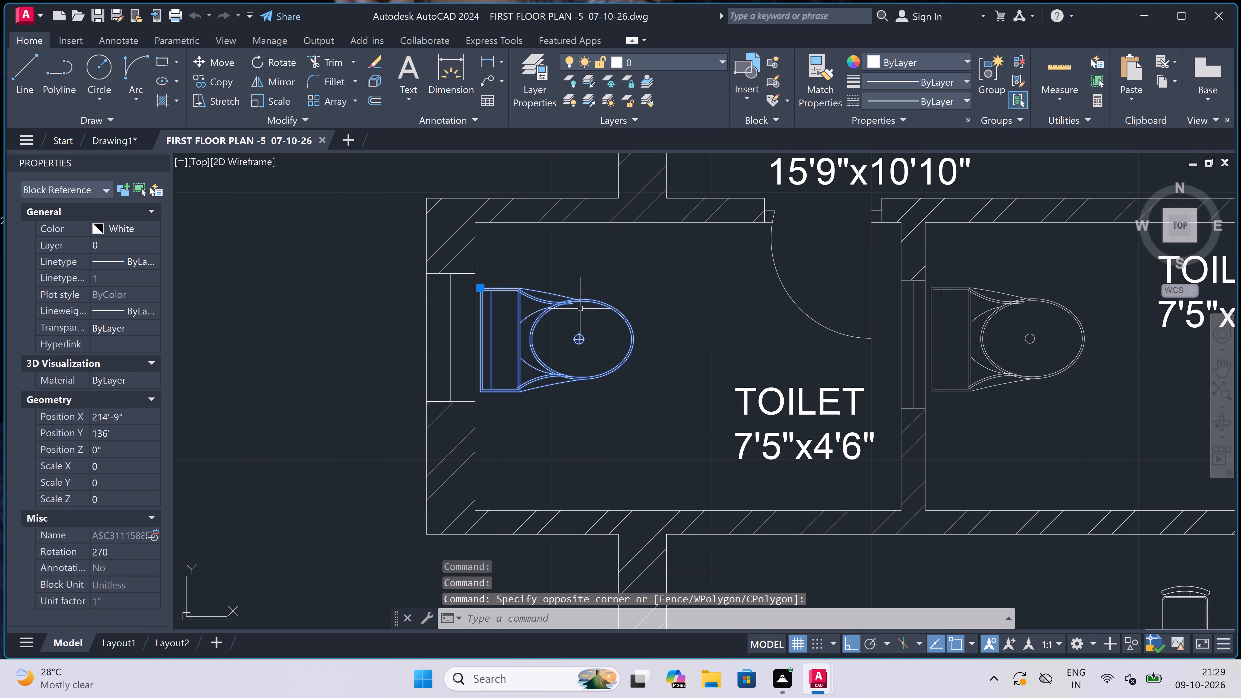
scroll(580, 309, "down", 4)
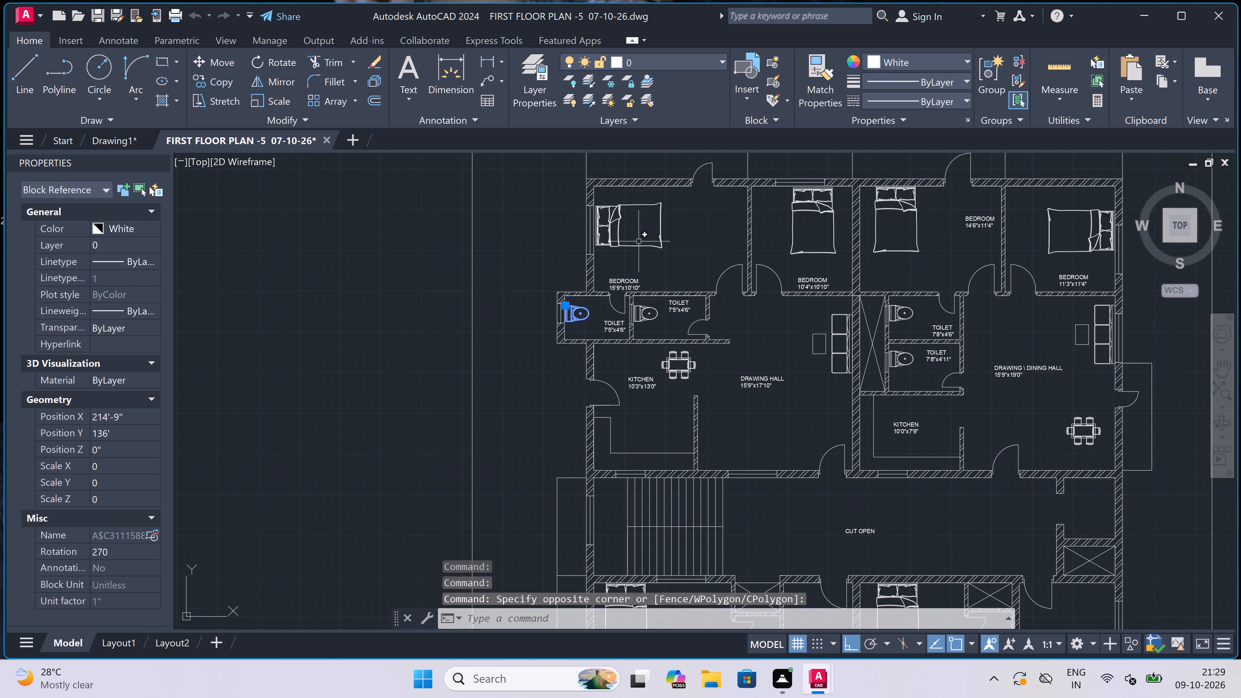
scroll(661, 202, "up", 3)
left_click(679, 189)
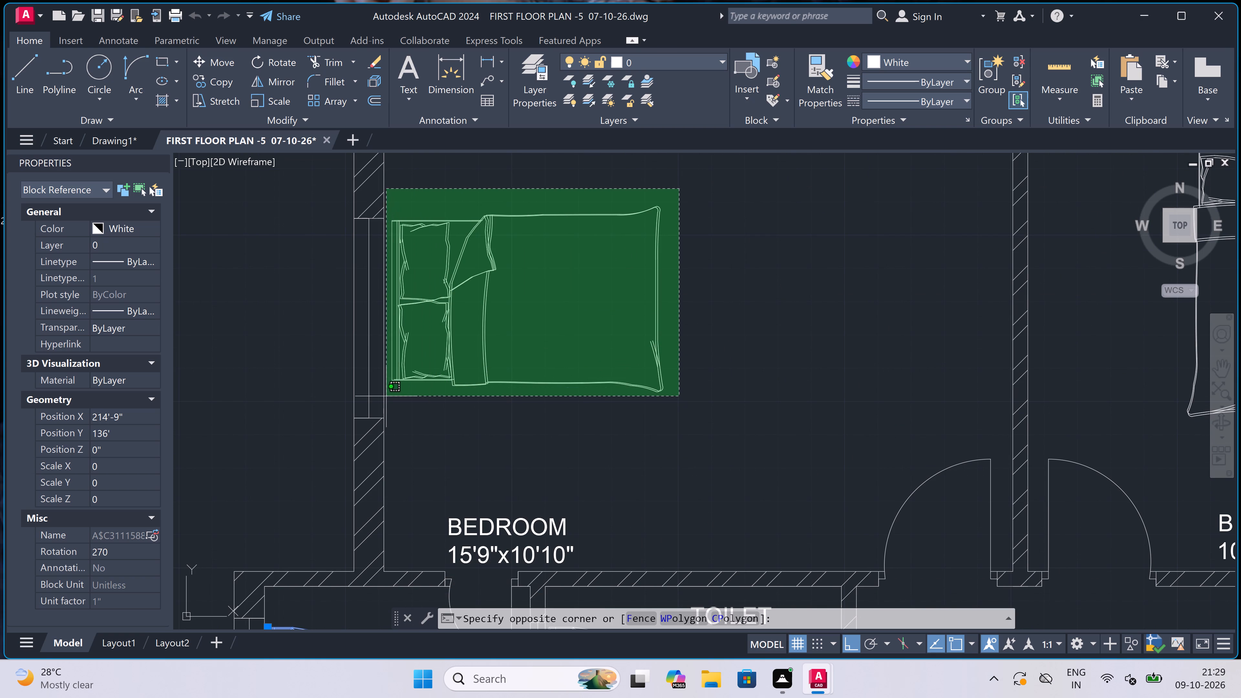
left_click(386, 396)
scroll(474, 323, "down", 4)
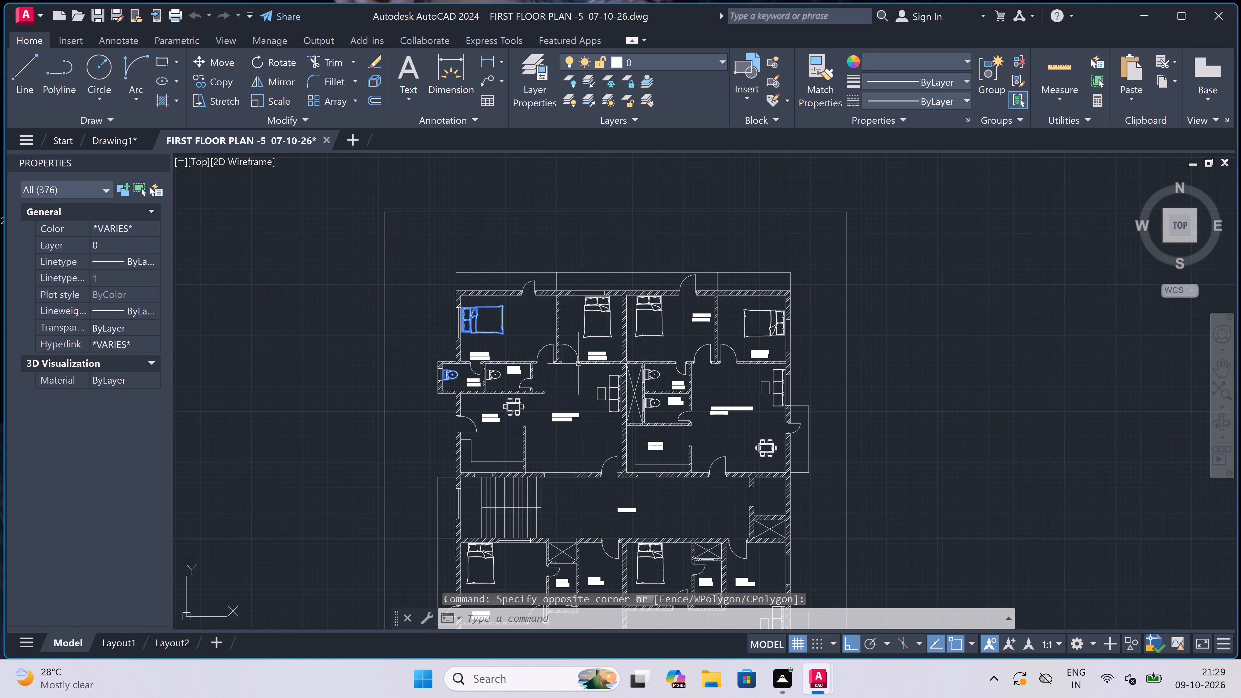
scroll(814, 468, "up", 3)
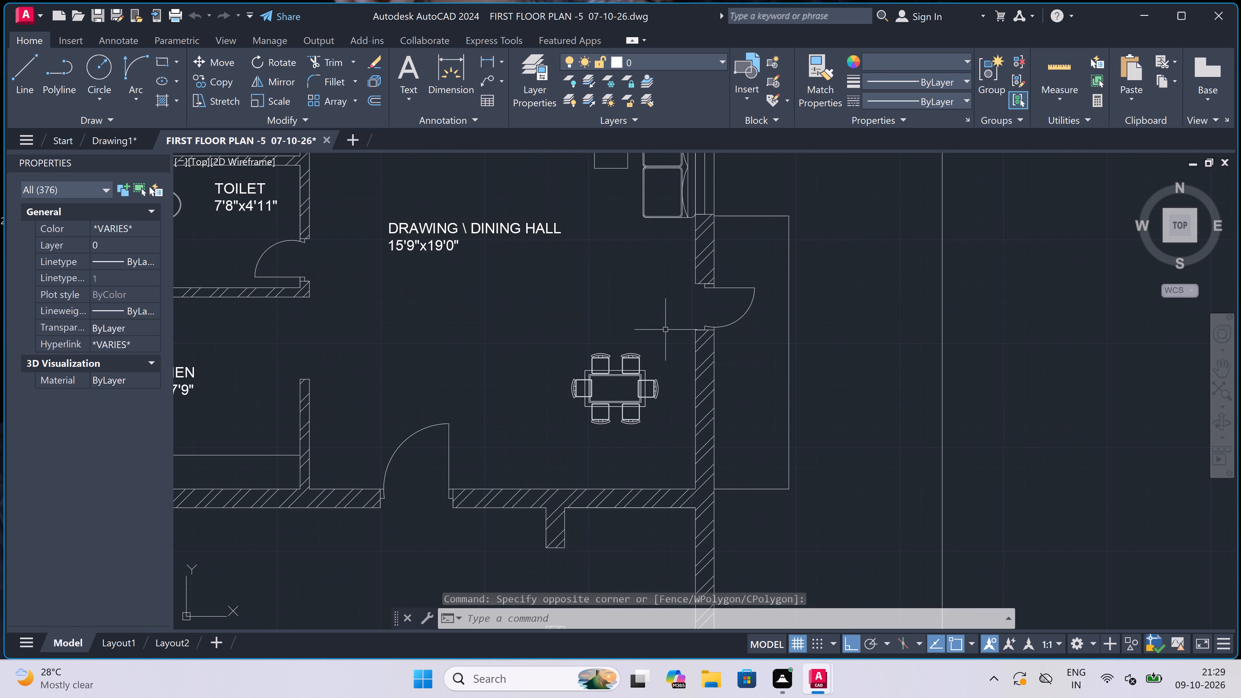
left_click(670, 330)
left_click(493, 464)
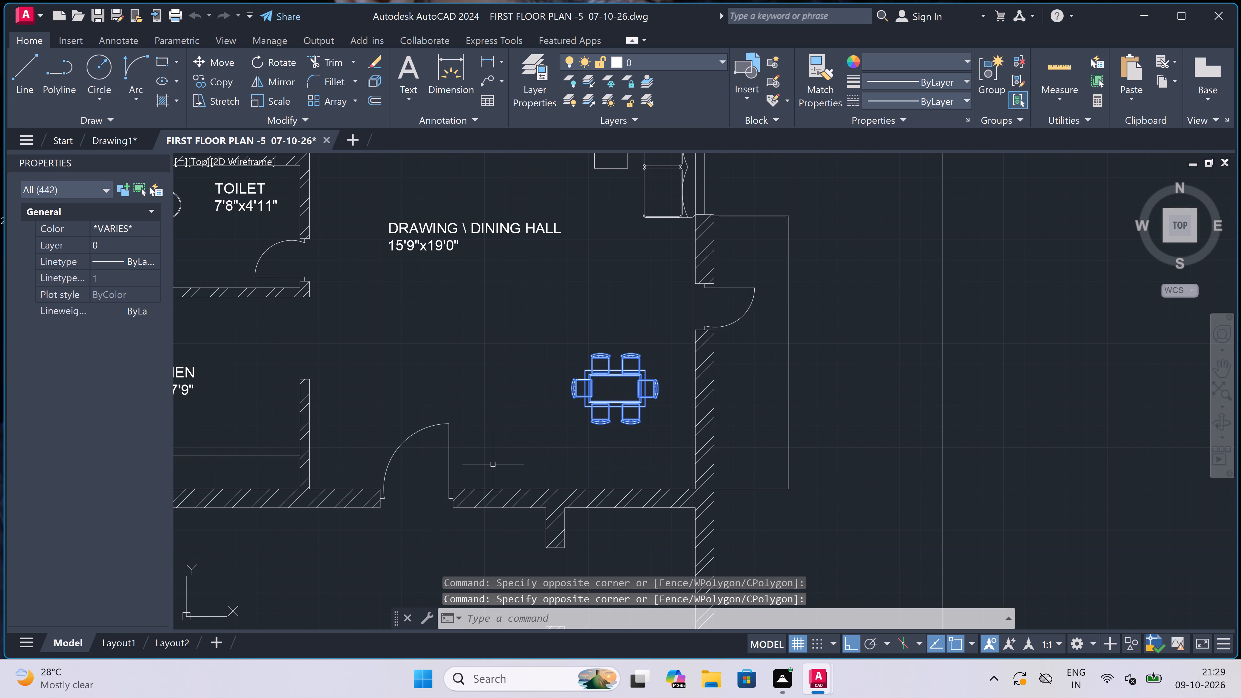
scroll(503, 412, "down", 4)
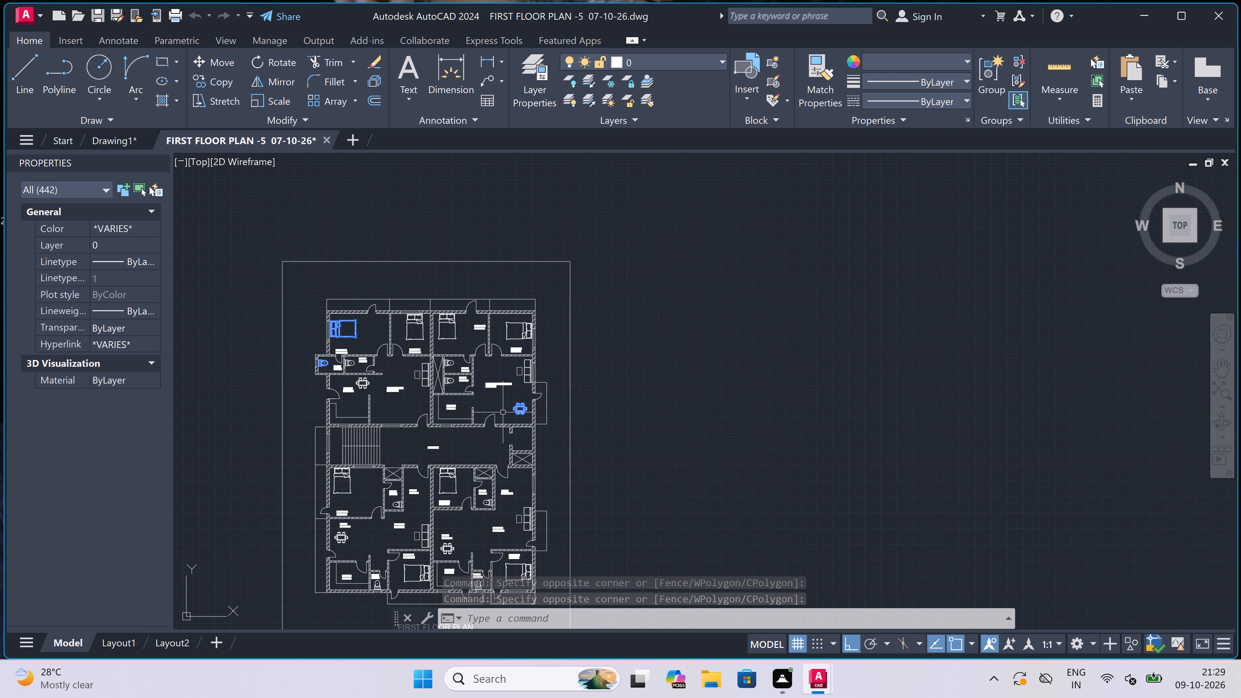
key("ctrl+c")
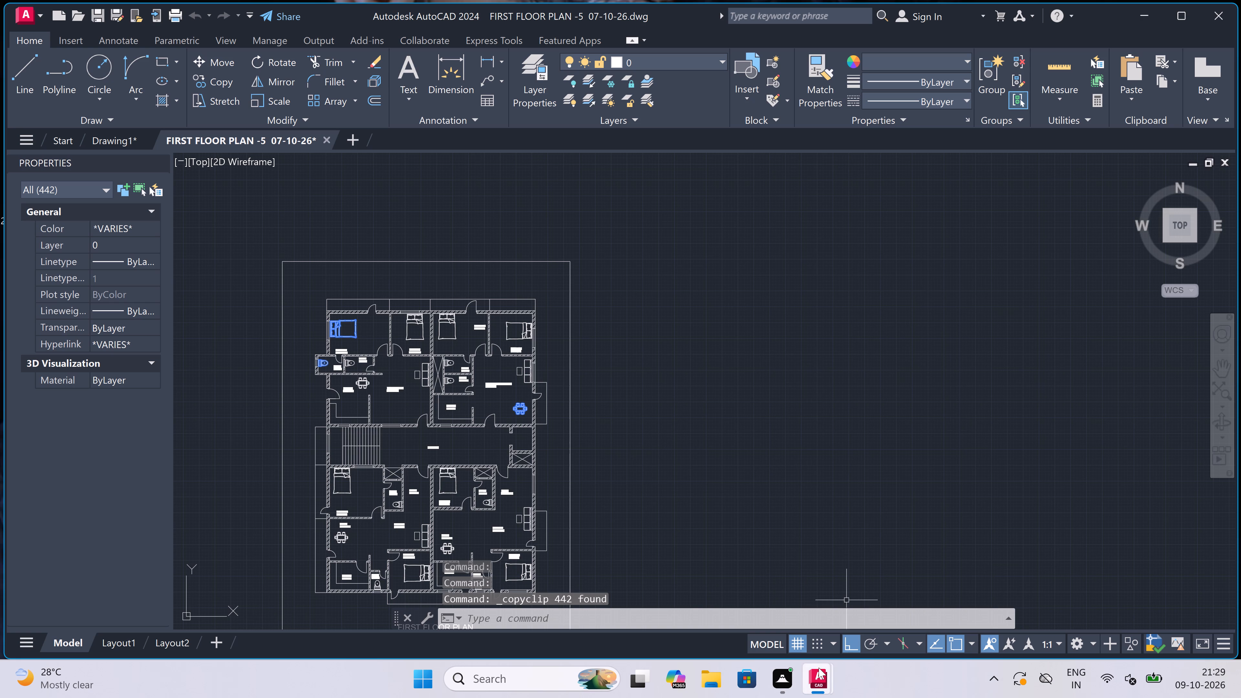
Switch to Drawing1 and paste the copied WC, bed and dining set into the empty space beside the floor plan's border.
left_click(701, 574)
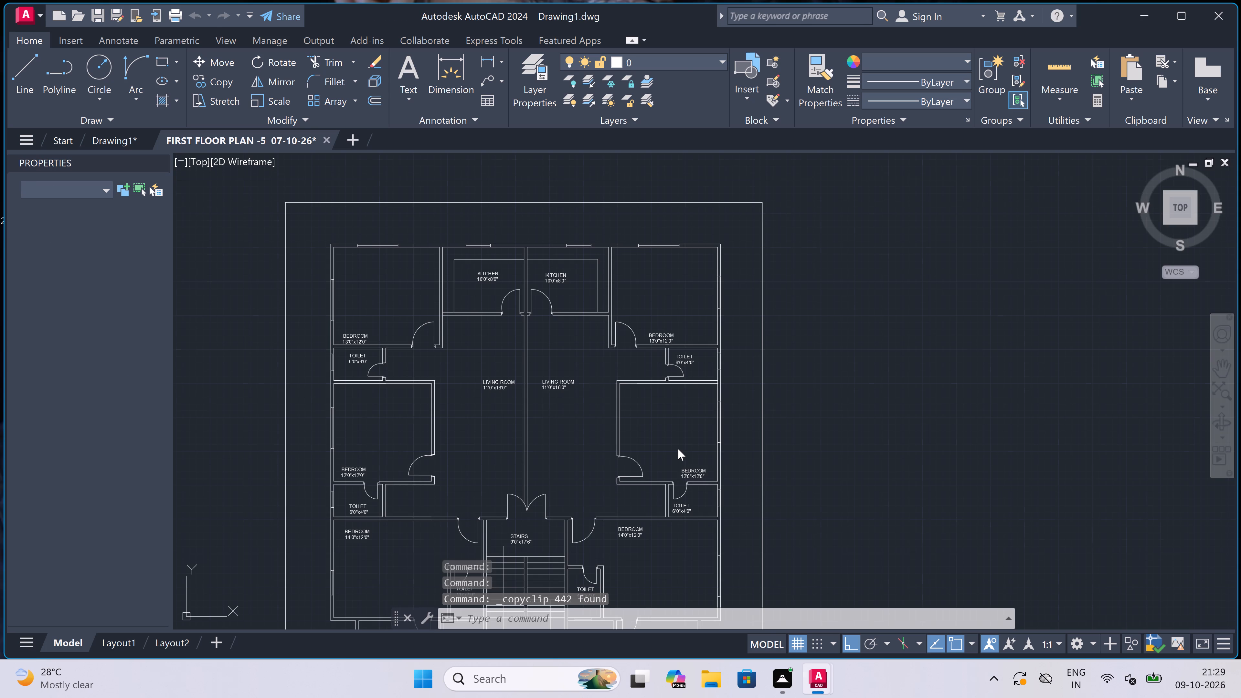
key("ctrl+v")
scroll(614, 393, "down", 1)
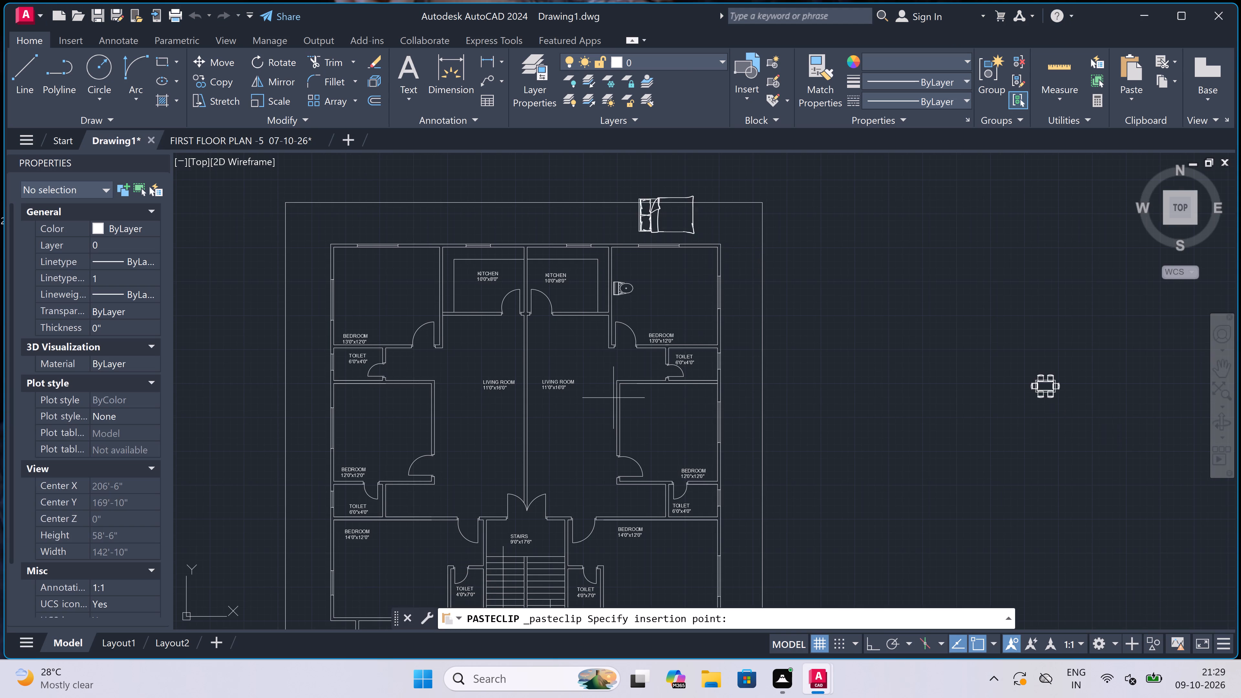
scroll(614, 393, "down", 2)
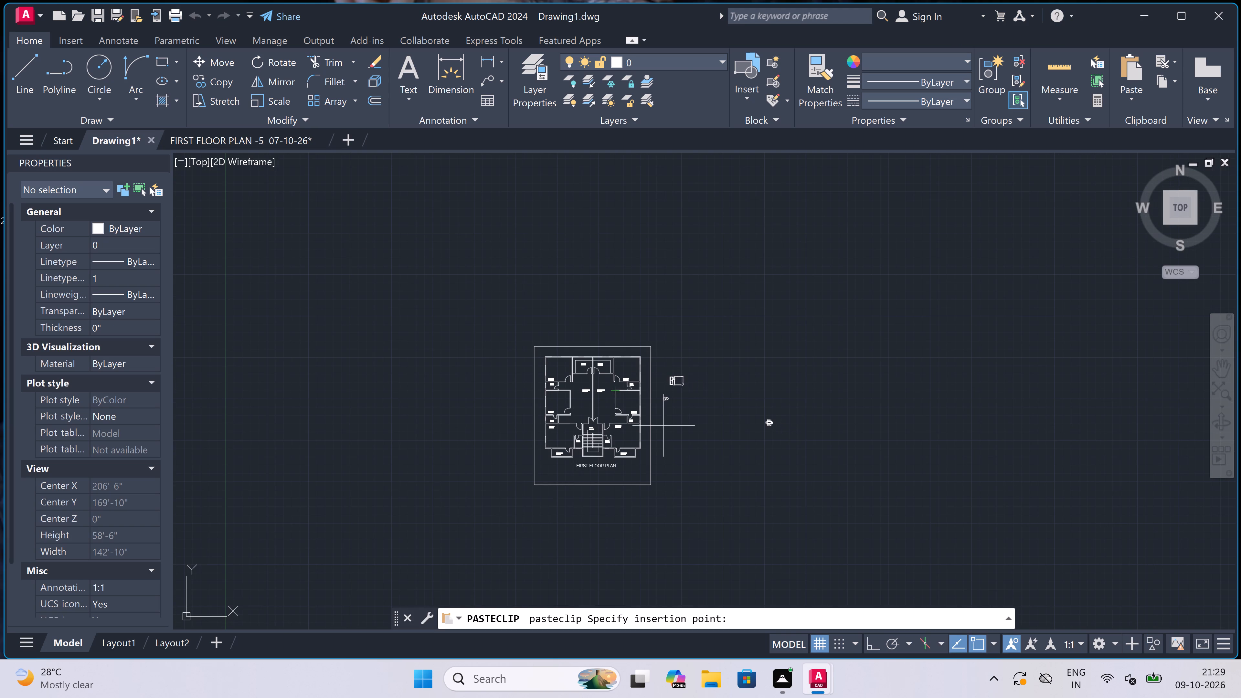
left_click(663, 426)
Rotate the pasted bed 270° with Ortho on, so its pillows face the top of the plan.
scroll(674, 382, "up", 3)
scroll(719, 345, "up", 1)
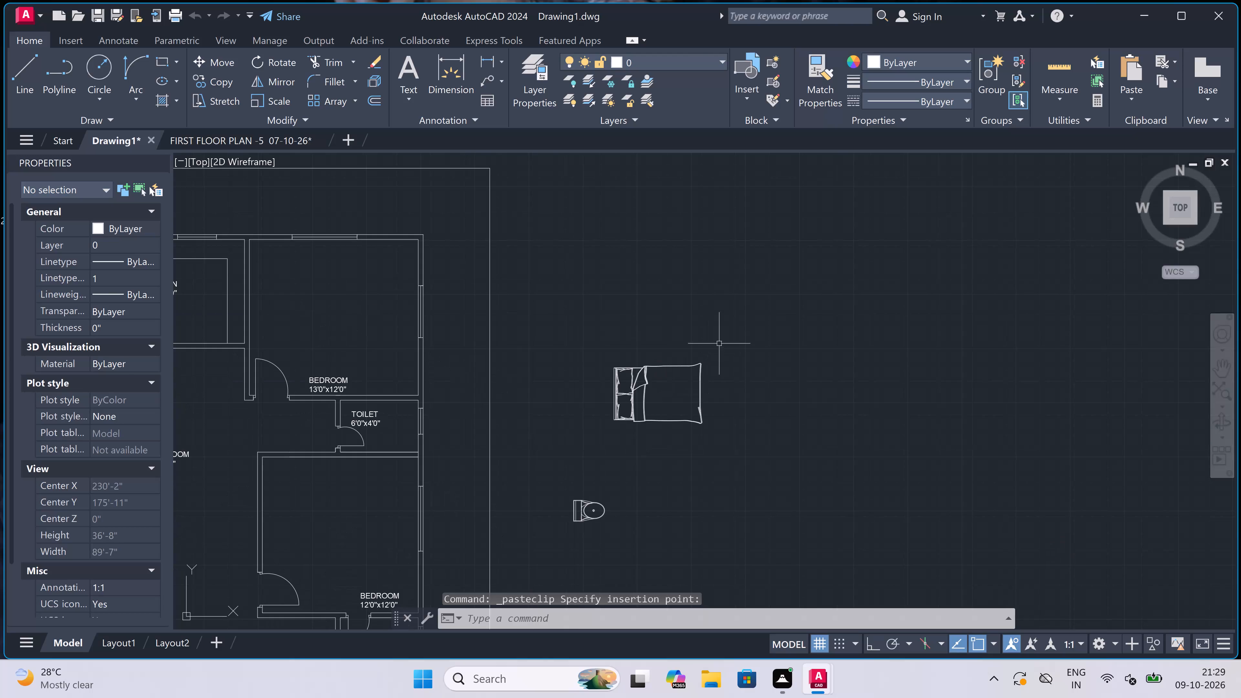
left_click(728, 338)
left_click(554, 444)
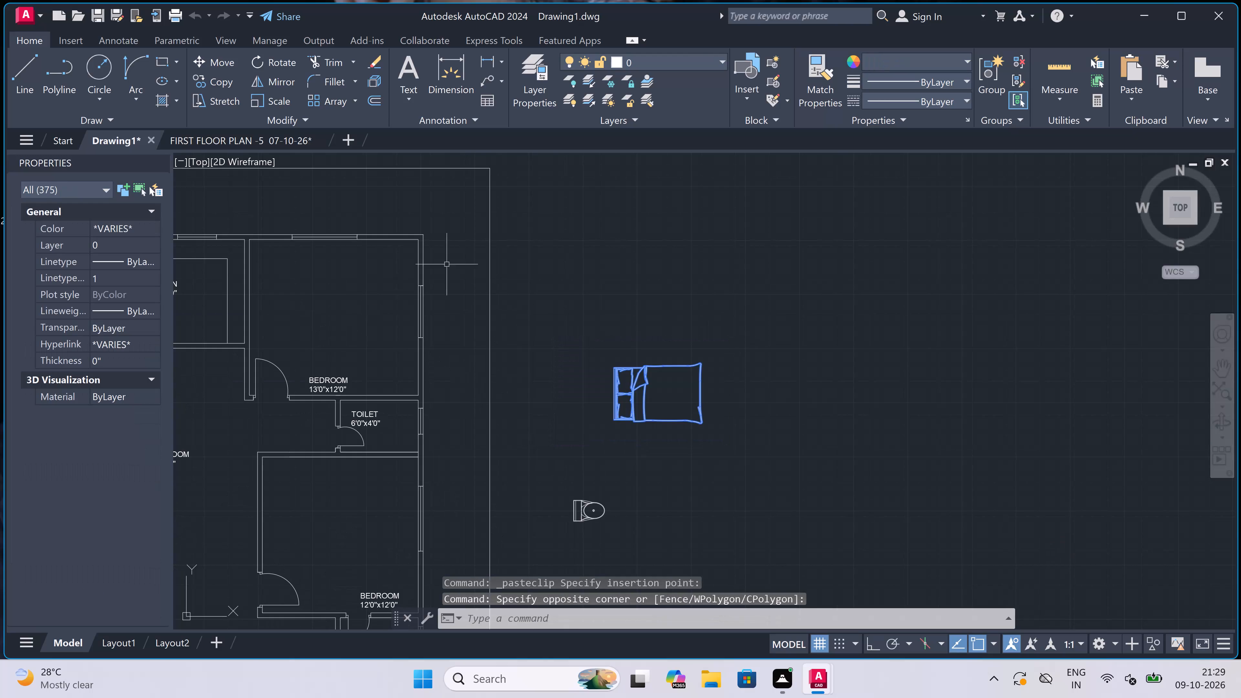
left_click(273, 55)
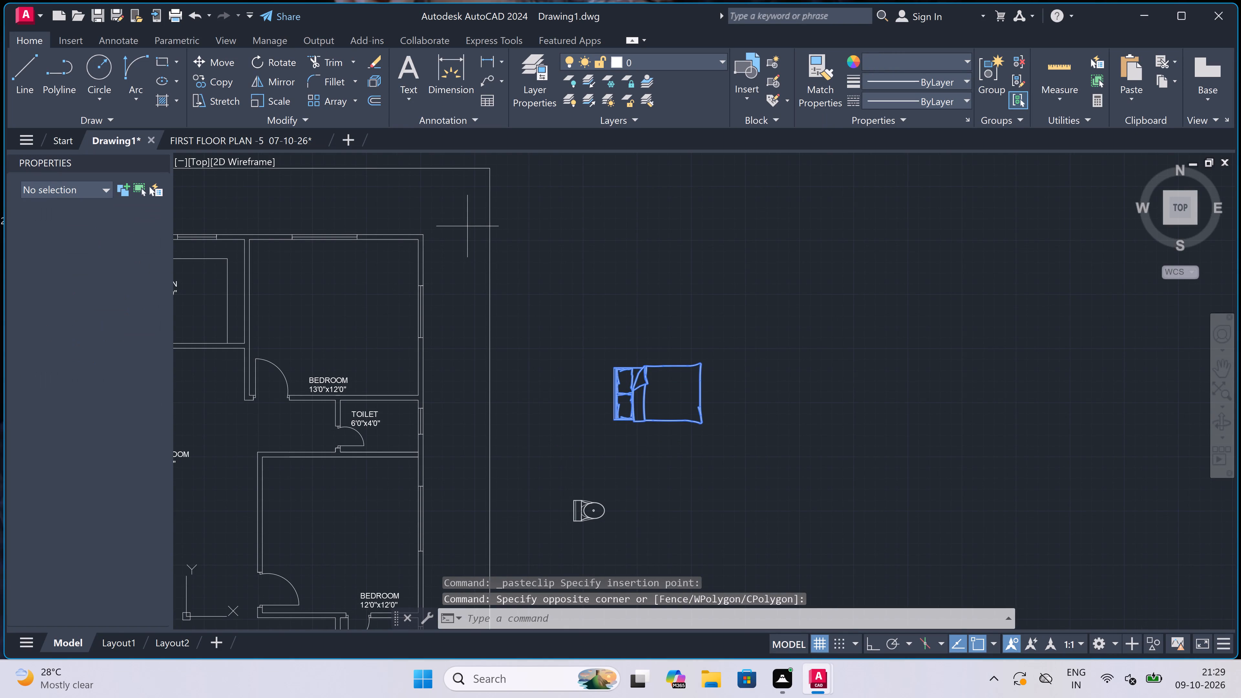
left_click(631, 407)
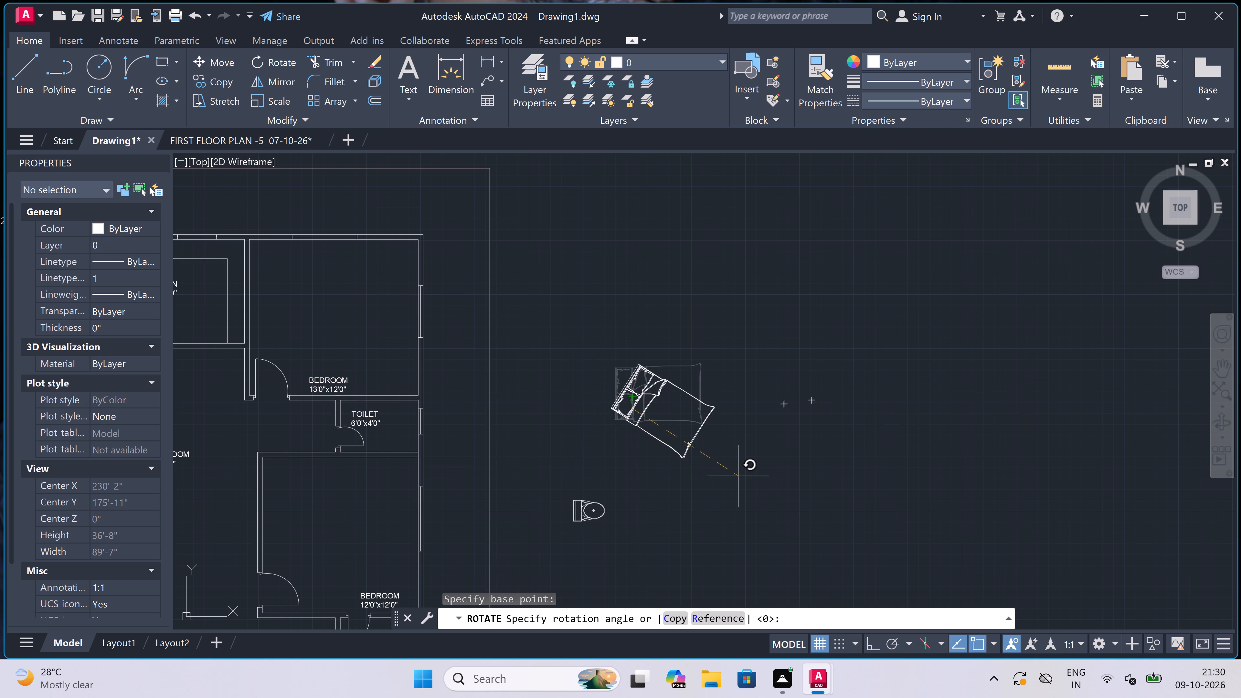
key("F8")
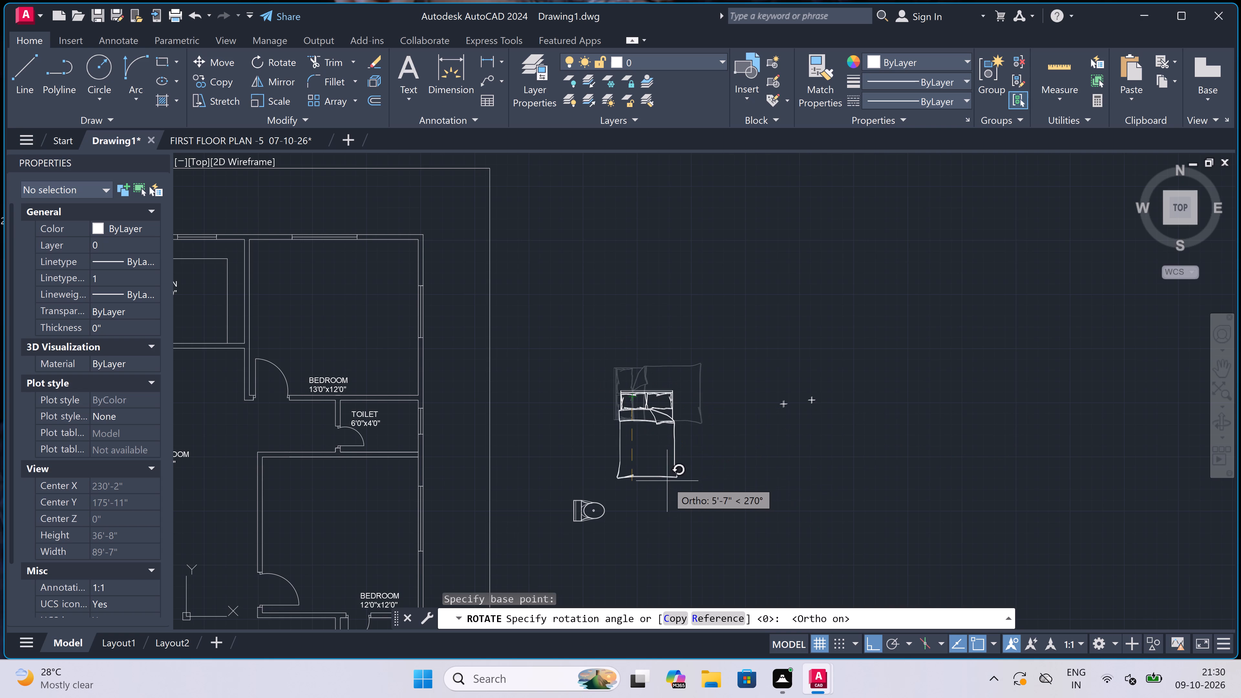
left_click(651, 497)
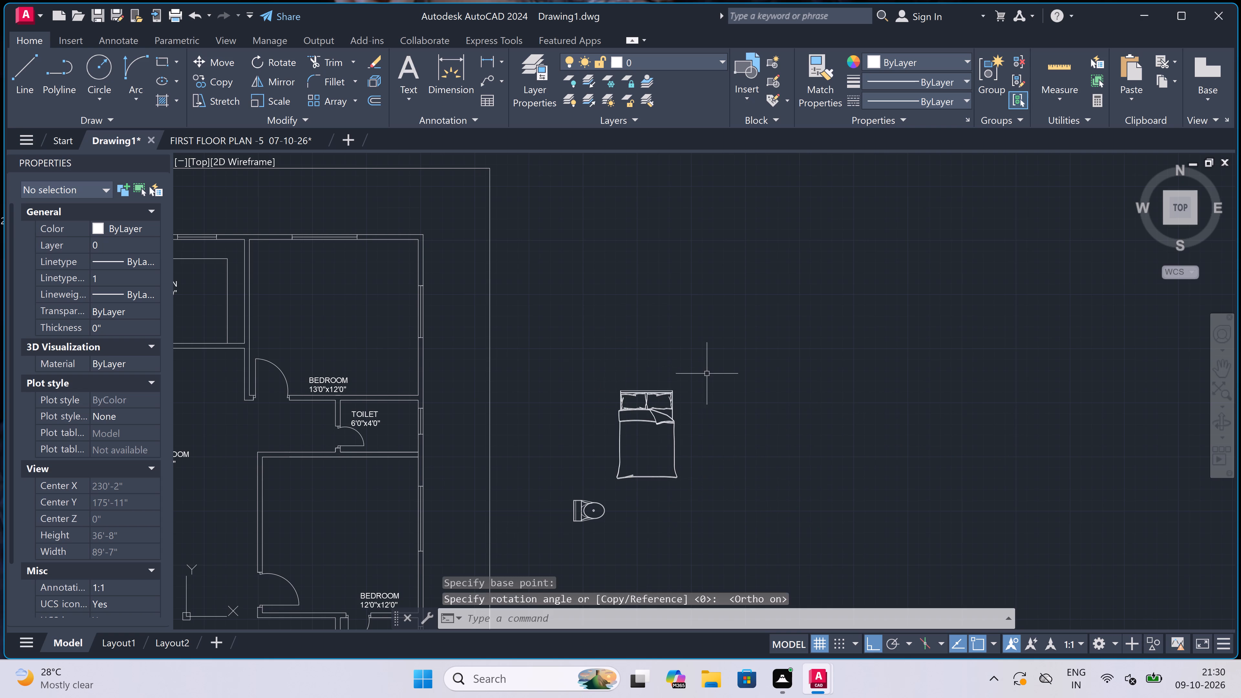
Copy the rotated bed by its headboard midpoint, with Ortho off, against the top wall of the right unit's 13'0"x12'0" bedroom.
left_click(706, 374)
left_click(603, 494)
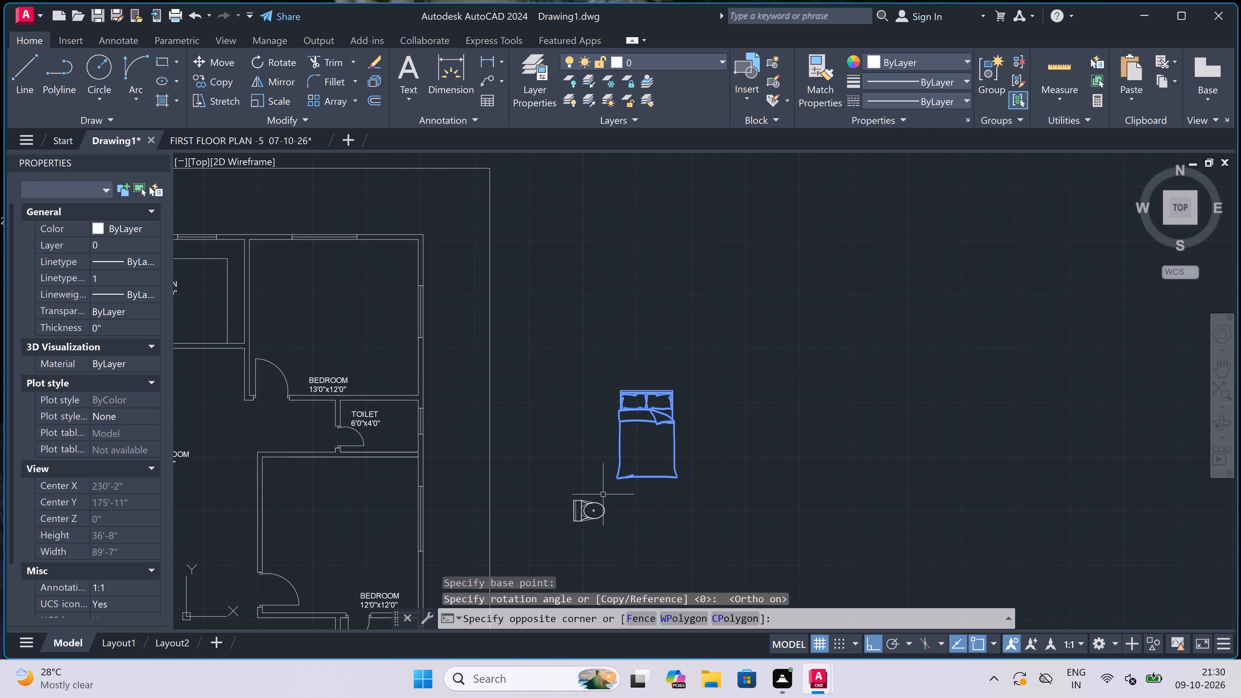
left_click(207, 77)
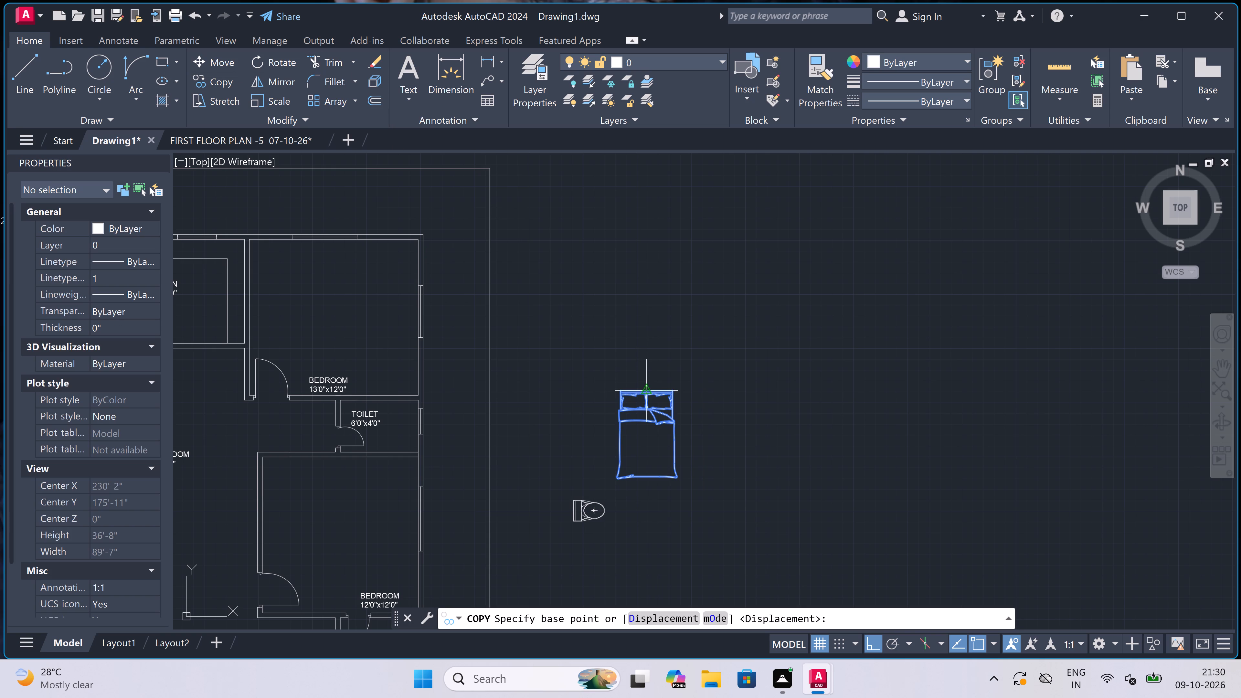
left_click_drag(649, 389, 652, 390)
key("F8")
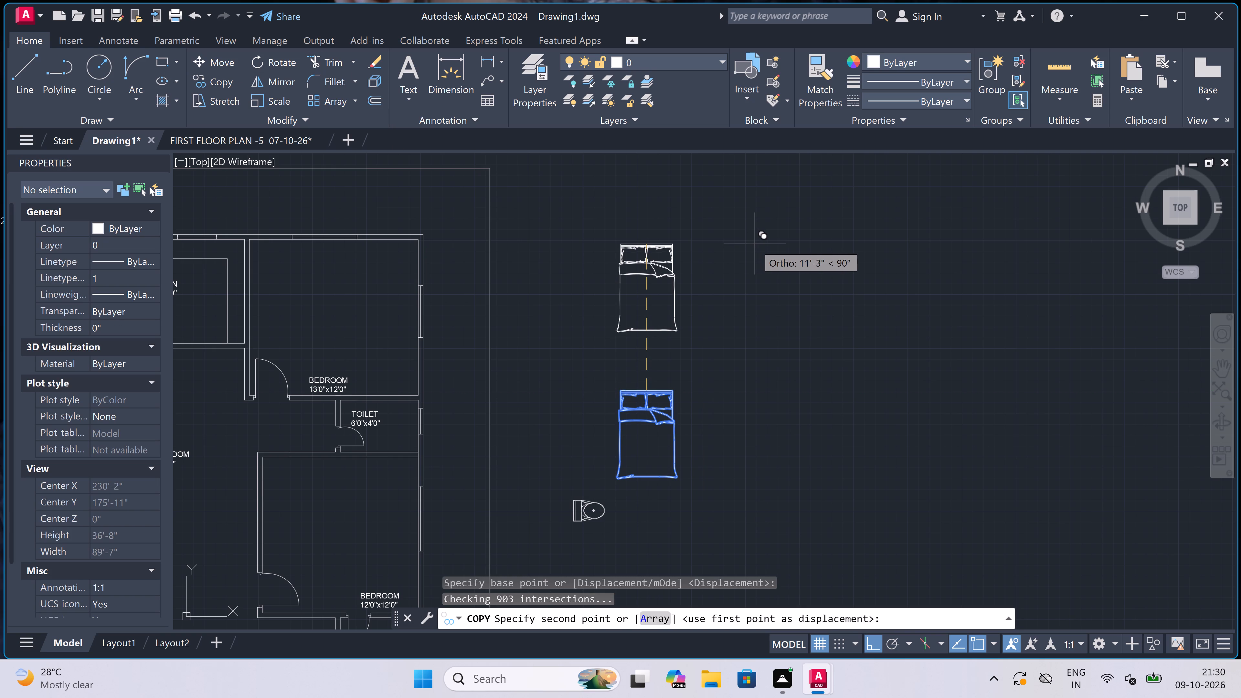
scroll(755, 244, "down", 1)
scroll(504, 241, "up", 2)
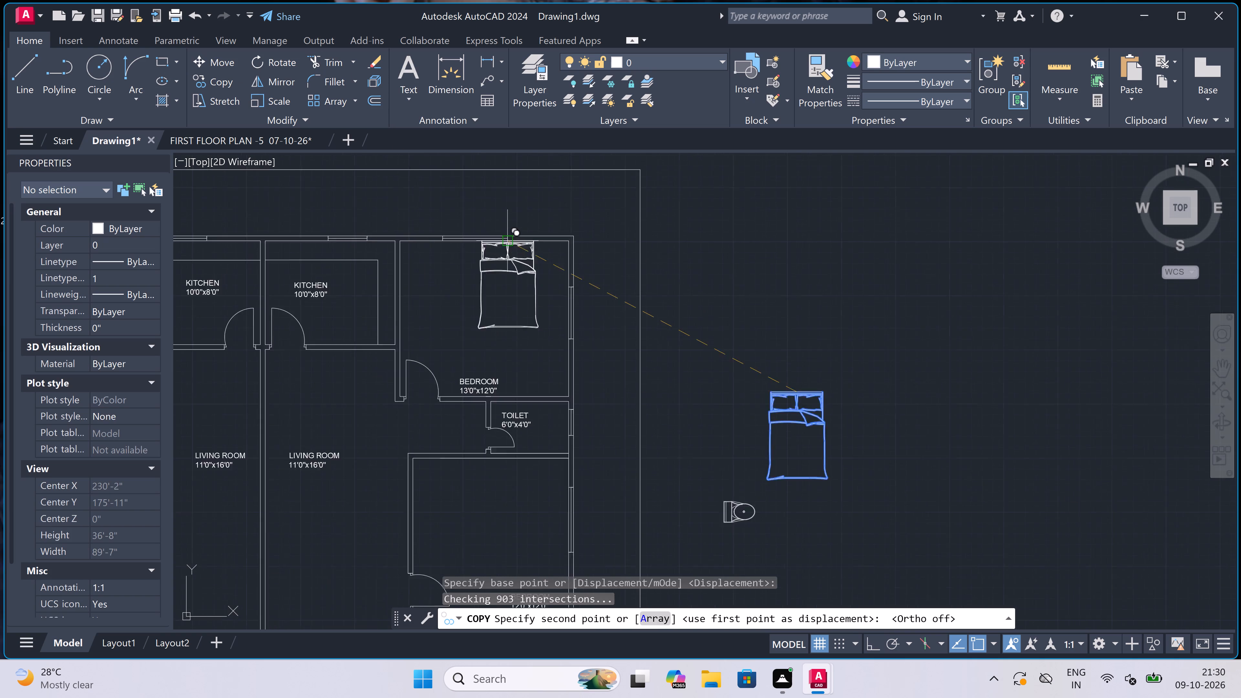
scroll(504, 241, "up", 1)
left_click(471, 245)
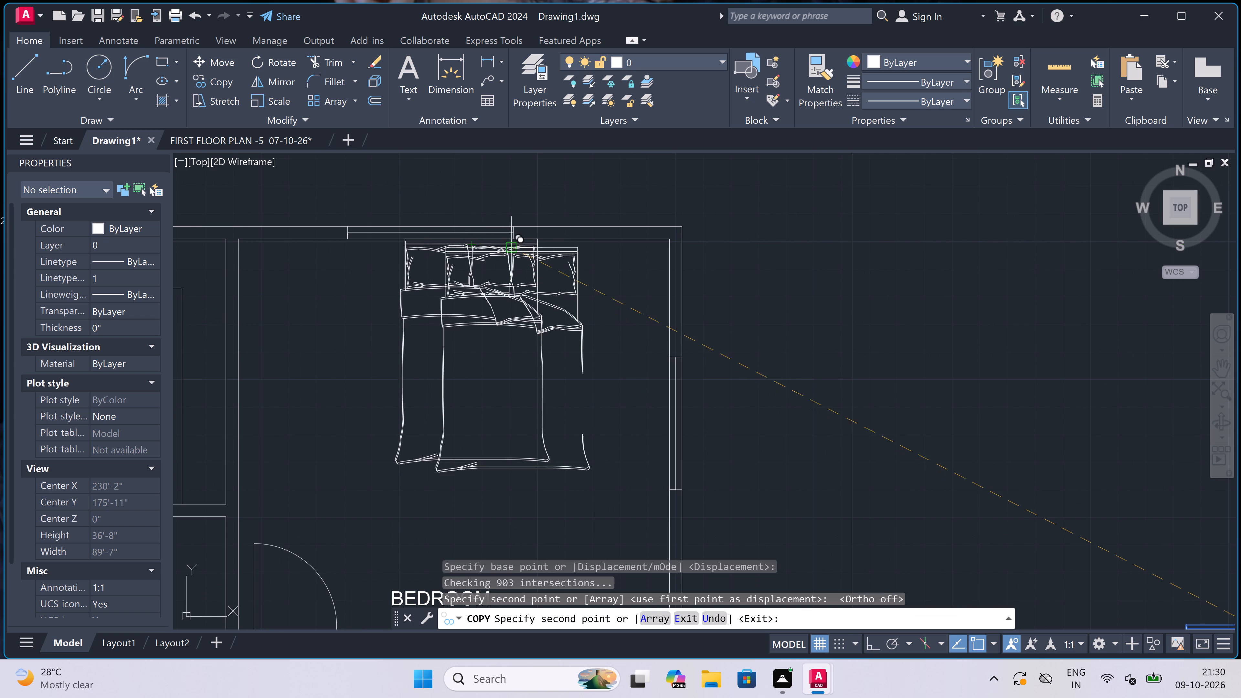
Place another copy of the bed against the top wall of the left unit's 13'0"x12'0" bedroom, centred near the window.
scroll(548, 248, "down", 4)
scroll(336, 252, "up", 2)
scroll(390, 254, "up", 1)
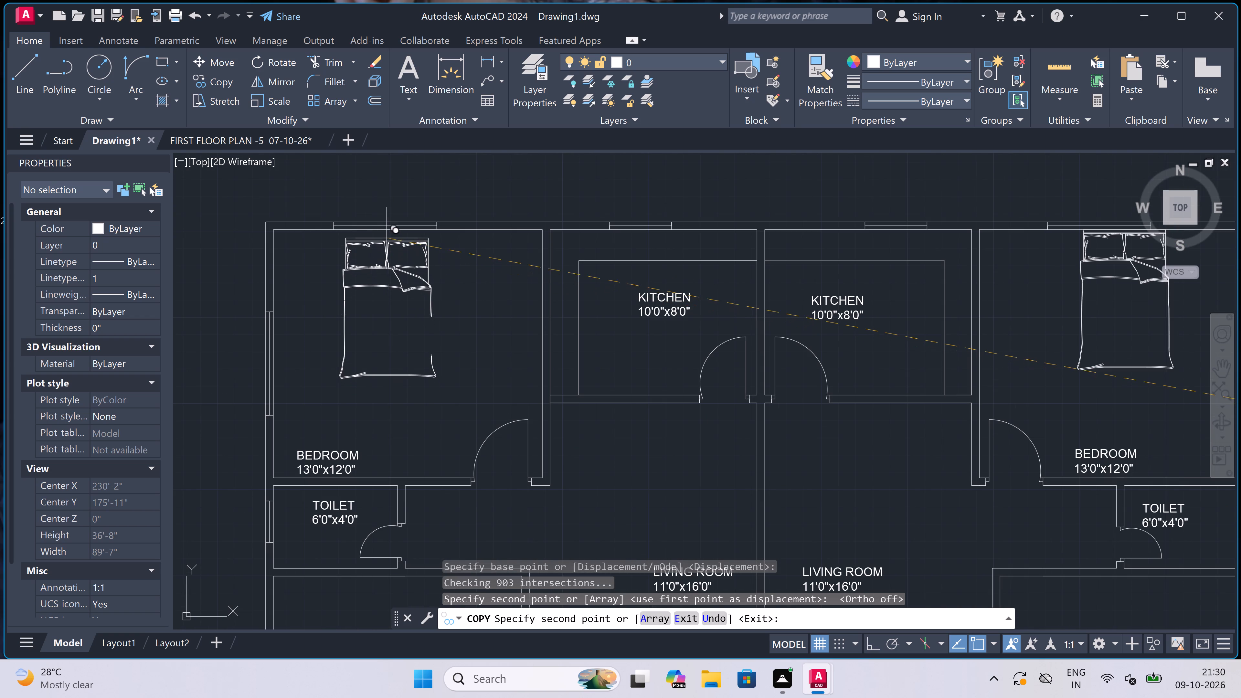
scroll(343, 234, "up", 3)
left_click(427, 222)
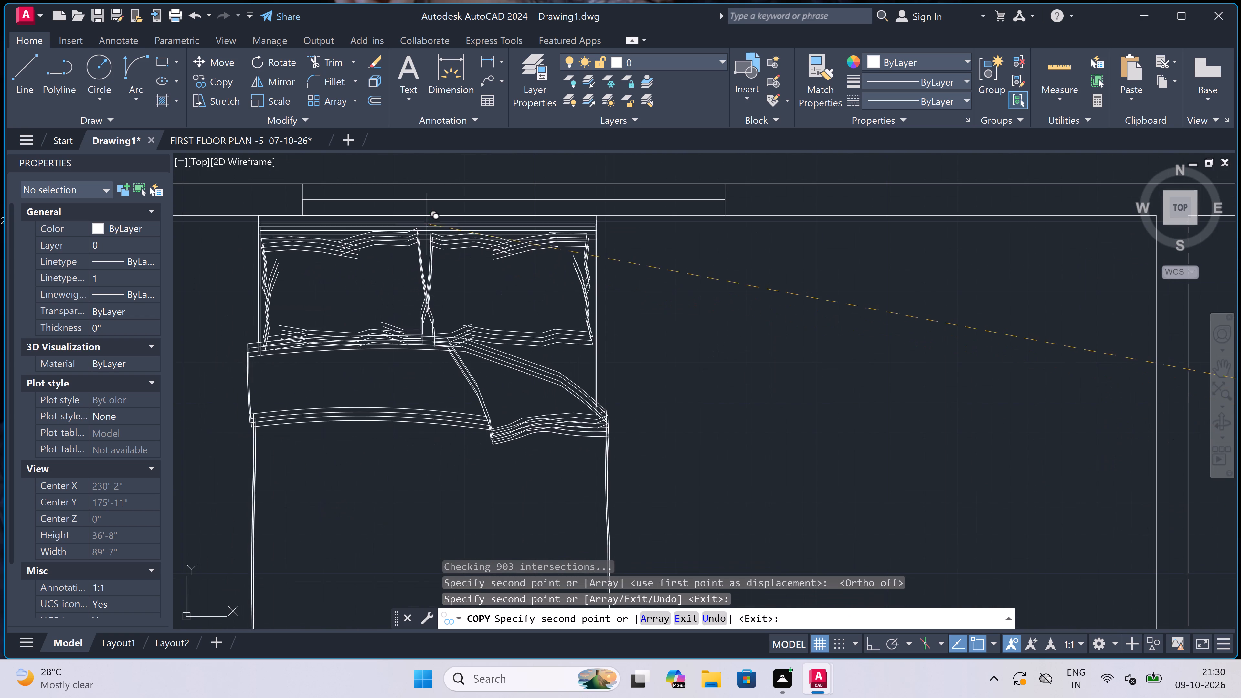
scroll(435, 254, "down", 6)
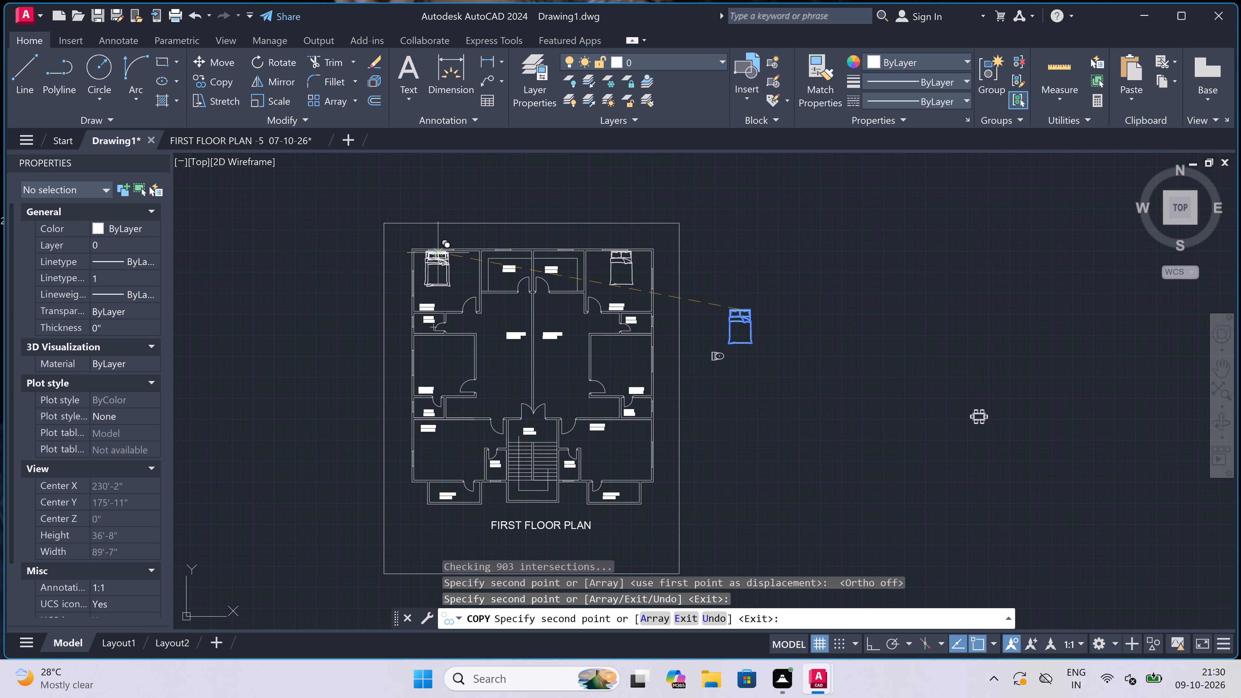
key("Escape")
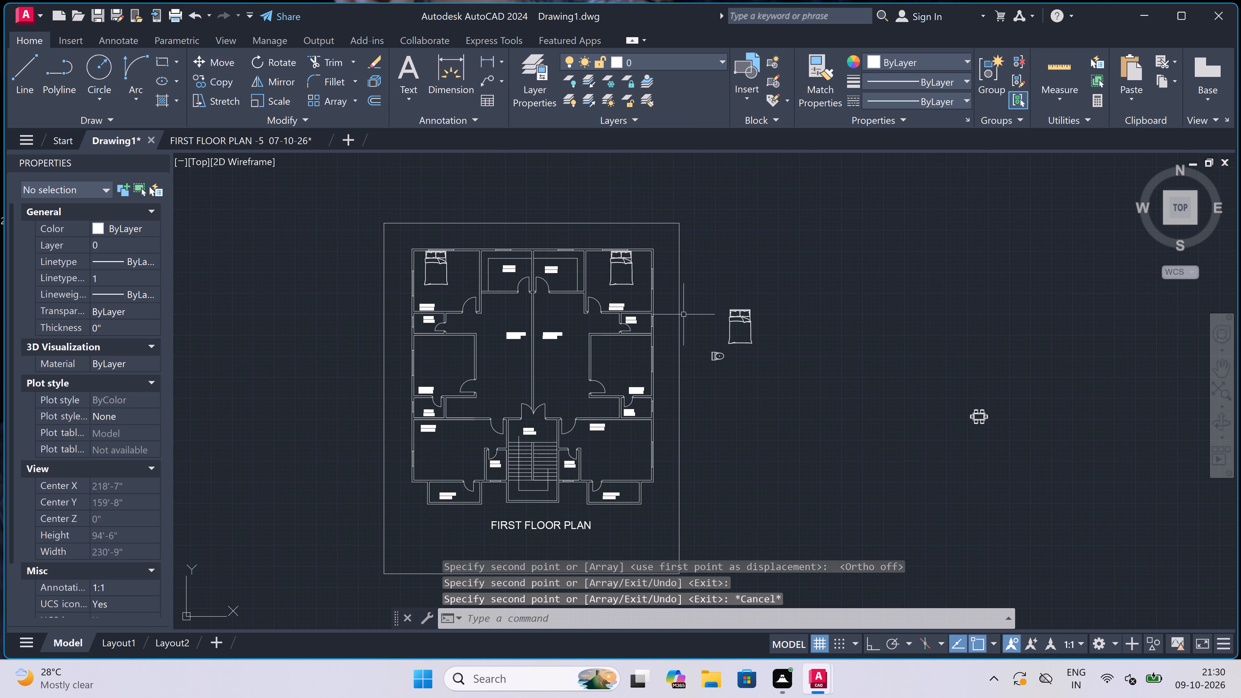
Copy the pasted WC by the midpoint of its tank's back edge to the outer wall of the left unit's upper 6'0"x4'0" toilet.
scroll(725, 323, "up", 1)
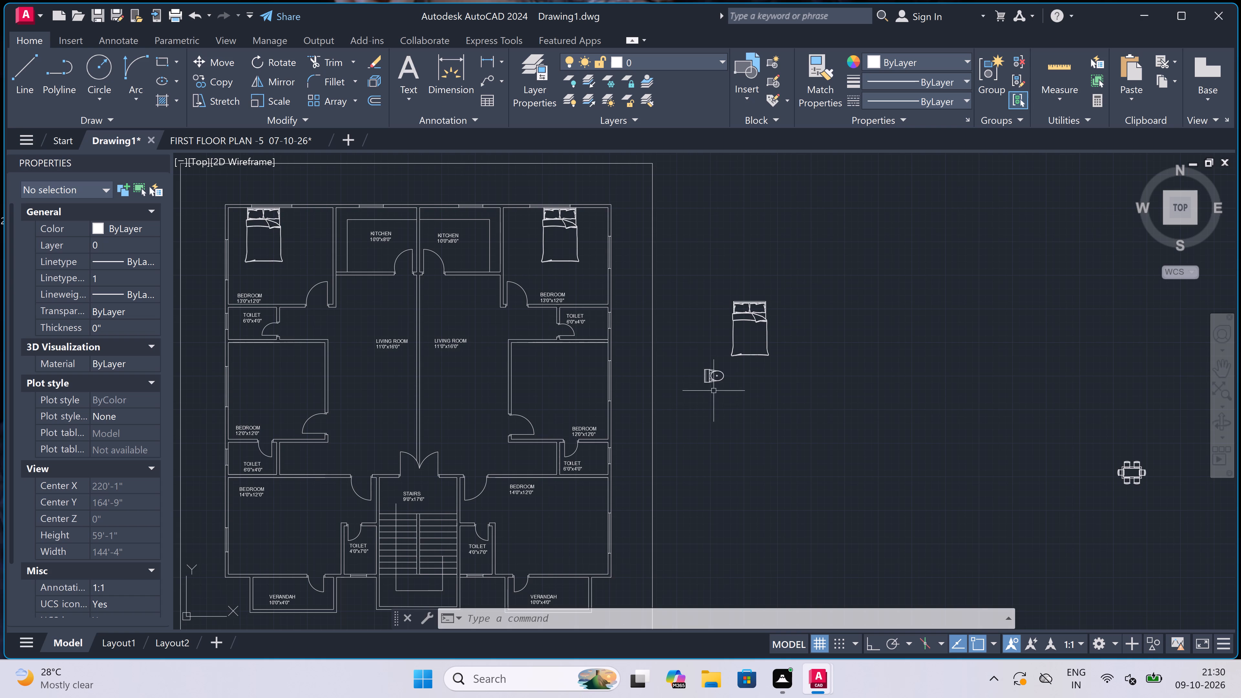
scroll(716, 383, "up", 1)
left_click(747, 359)
left_click(642, 395)
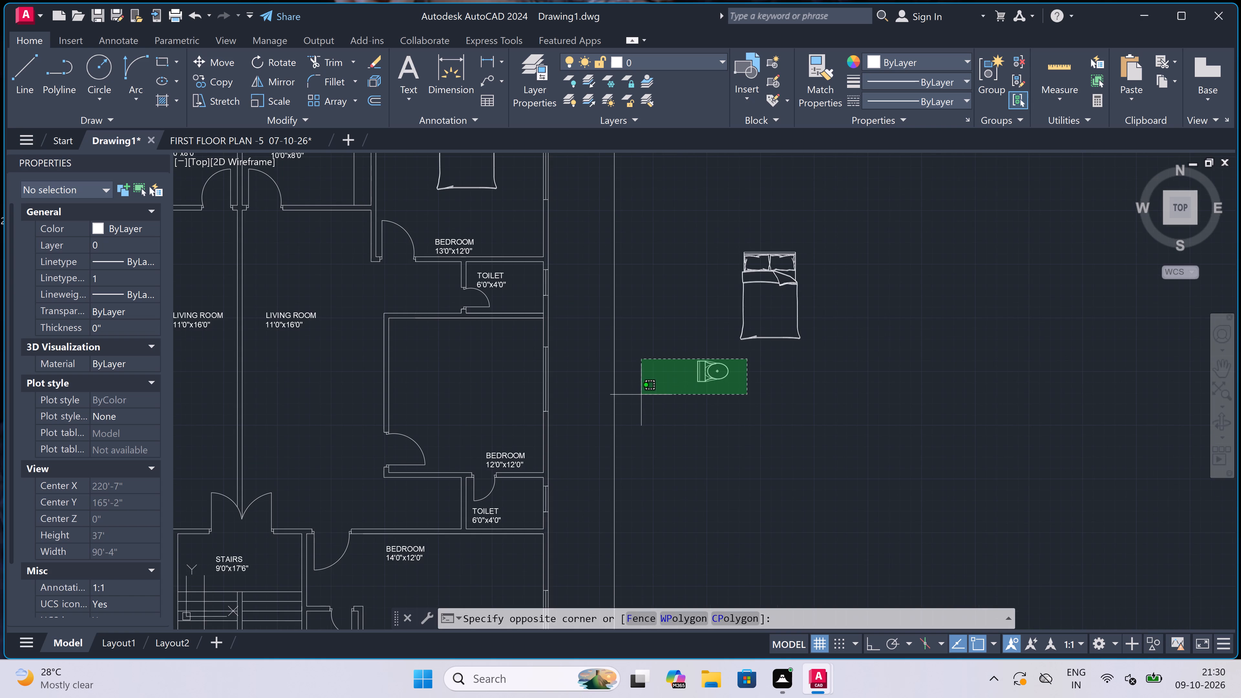
left_click(217, 79)
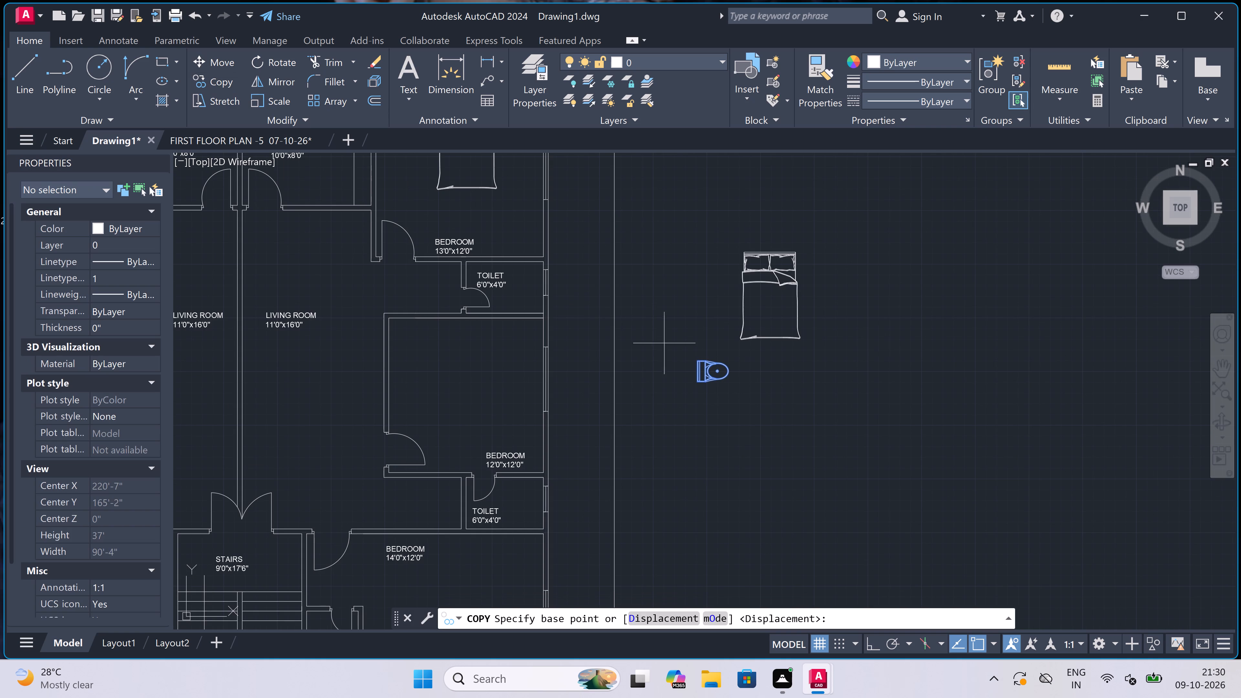
scroll(692, 353, "up", 3)
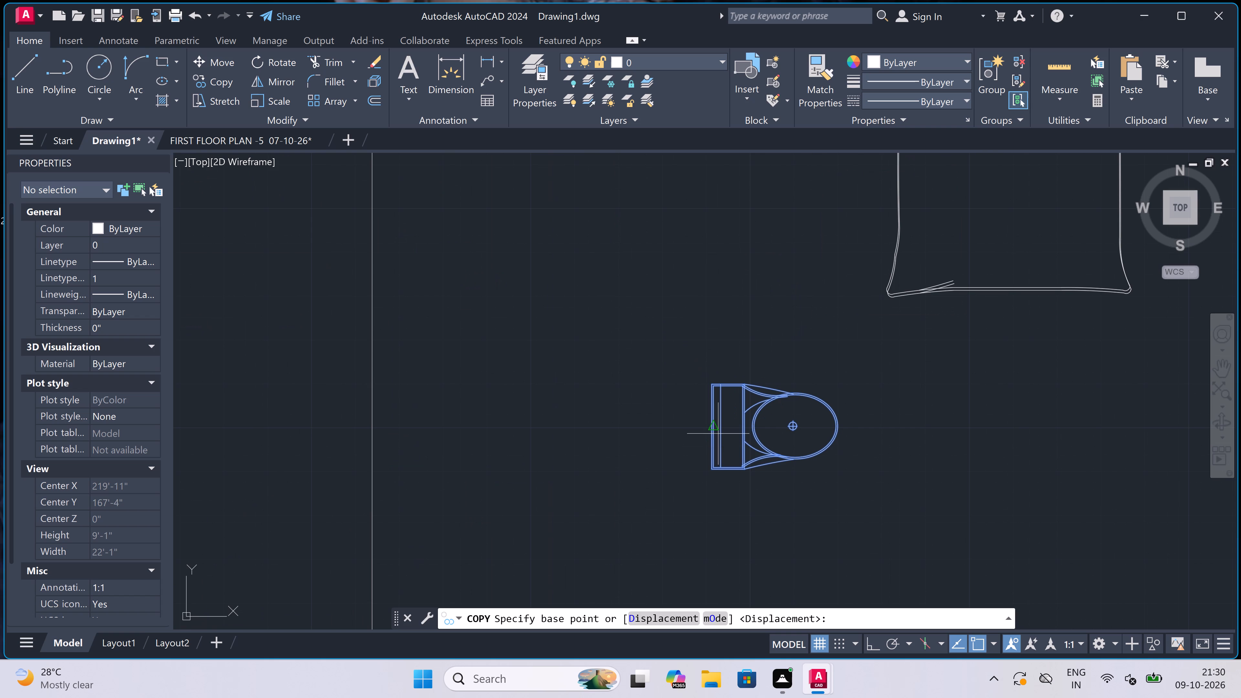
left_click(711, 423)
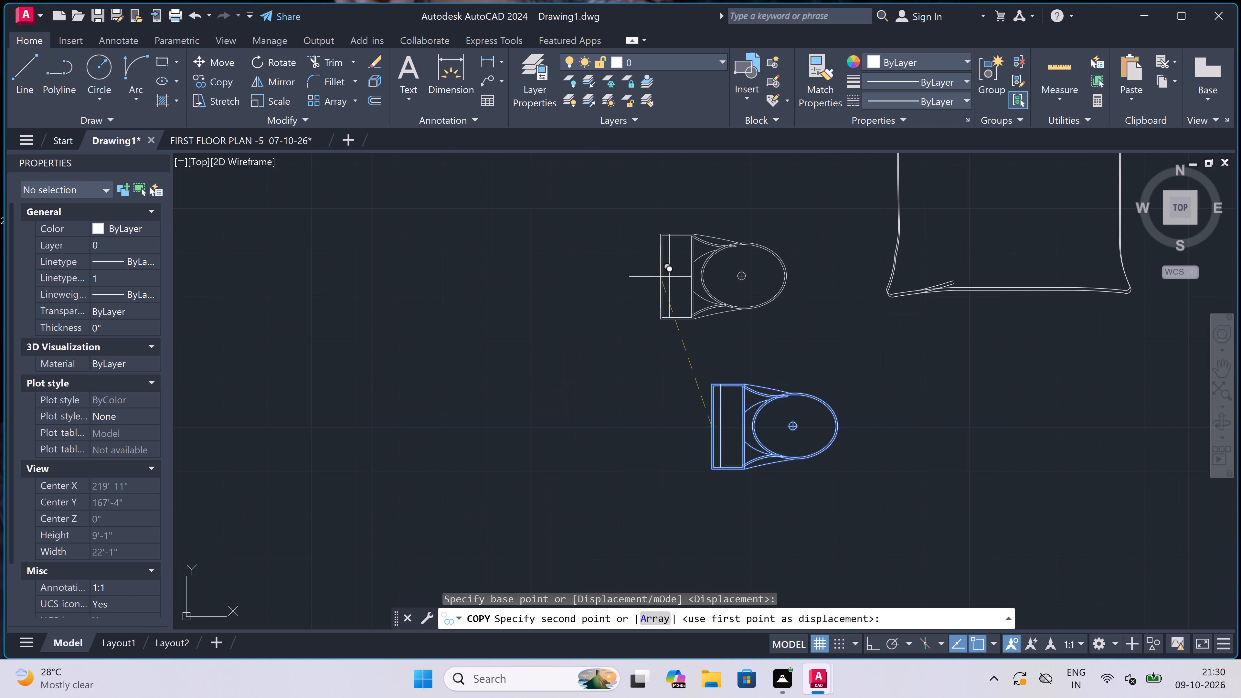
scroll(664, 277, "down", 7)
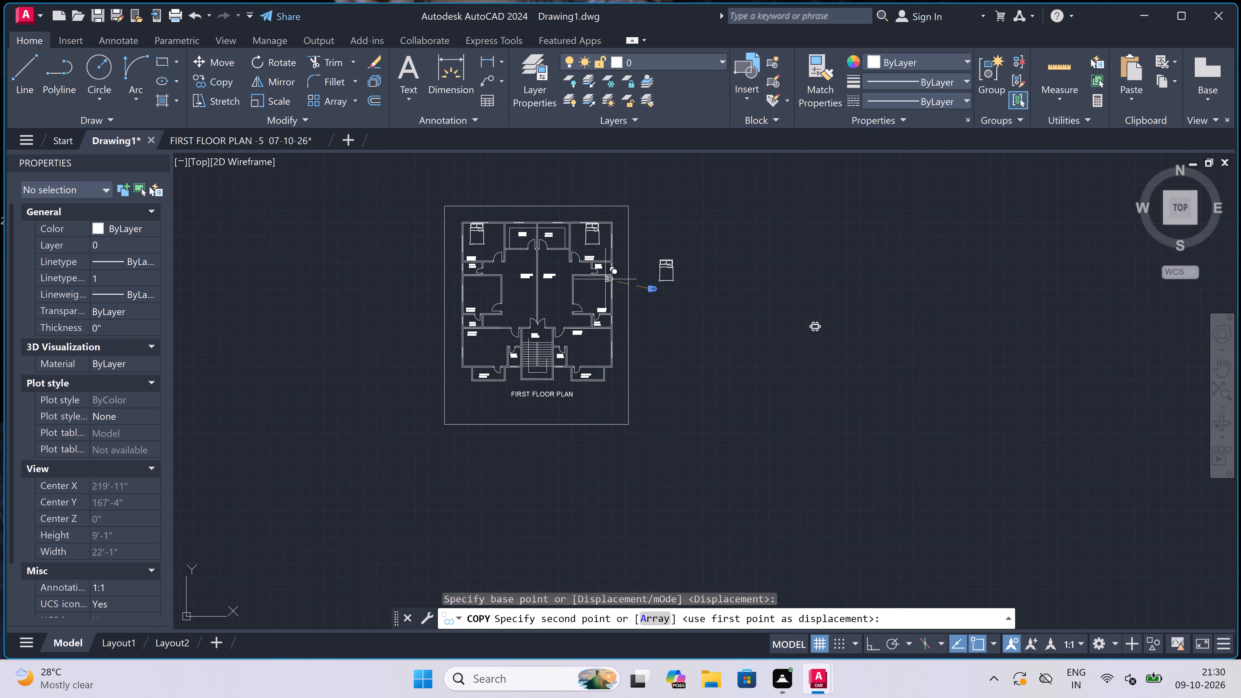
scroll(475, 263, "up", 3)
scroll(440, 272, "up", 3)
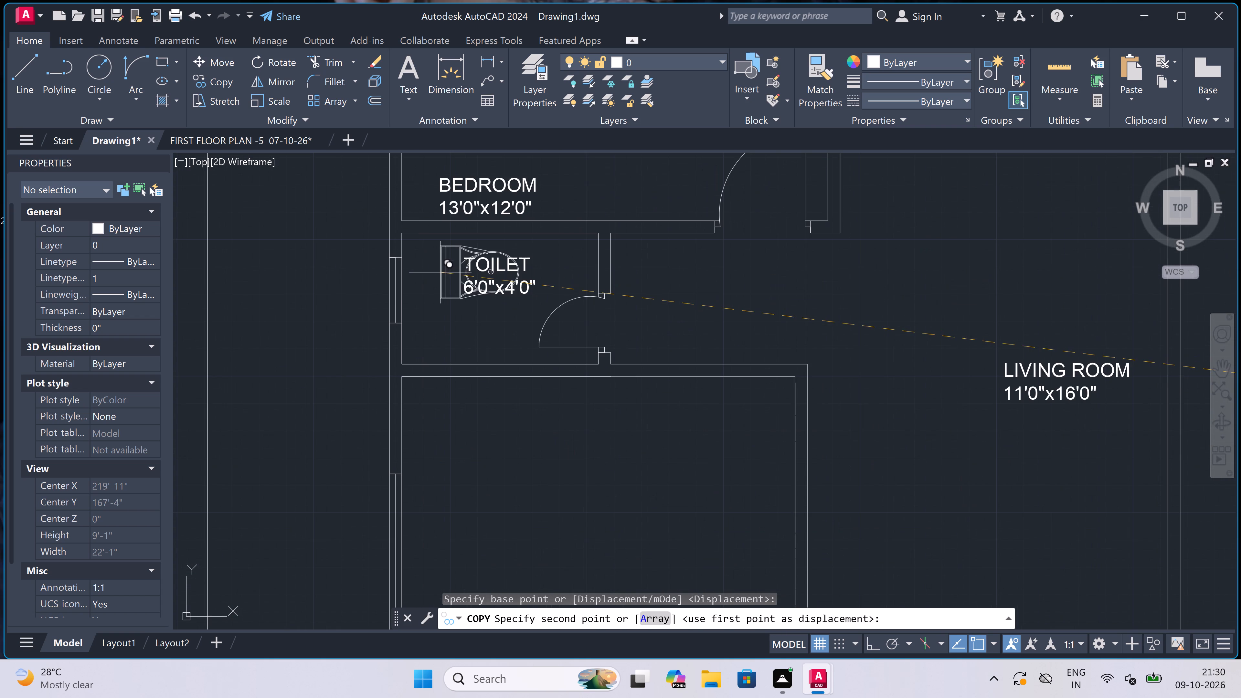
scroll(418, 306, "up", 2)
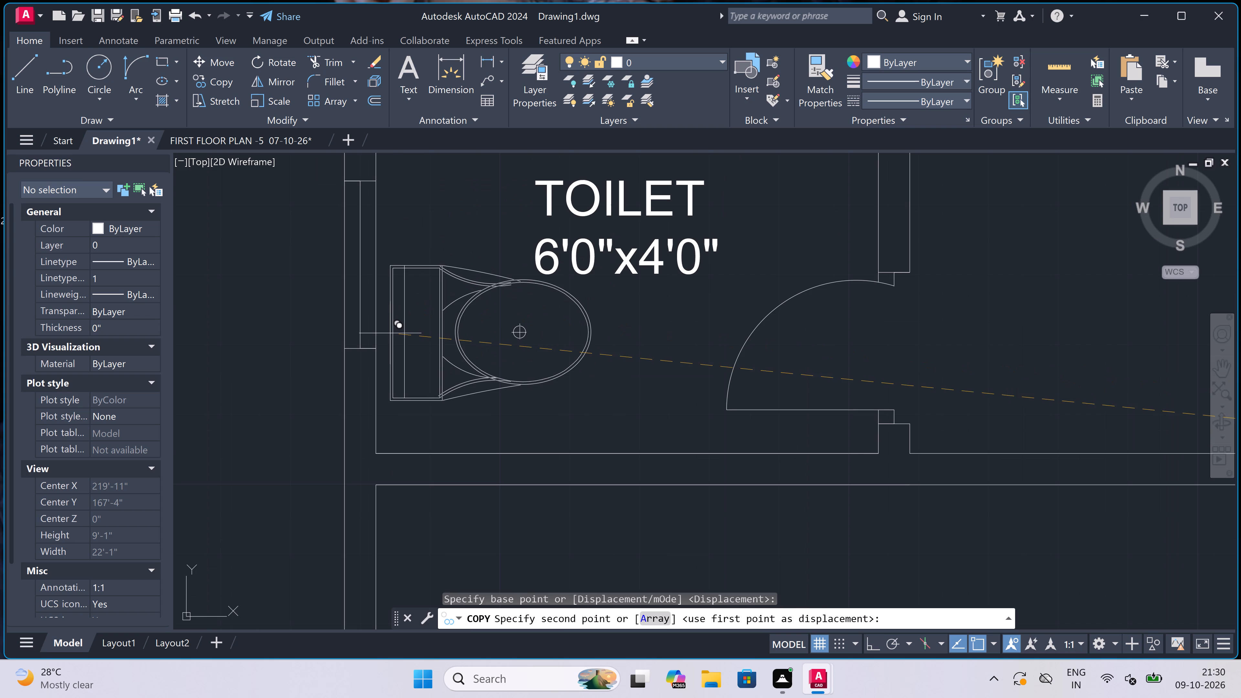
left_click(390, 332)
Place another WC copy at the outer wall of the left unit's 6'0"x4'0" toilet below the 12'0"x12'0" bedroom.
scroll(486, 238, "down", 6)
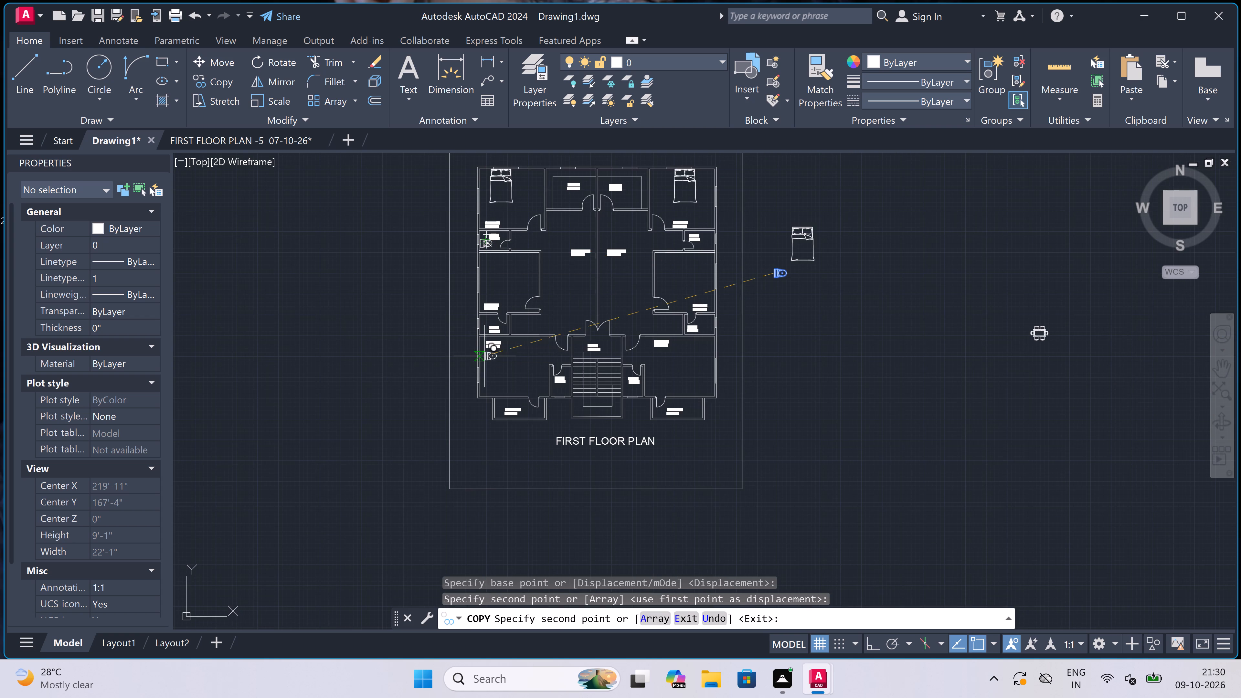
scroll(484, 324, "up", 4)
scroll(449, 313, "up", 3)
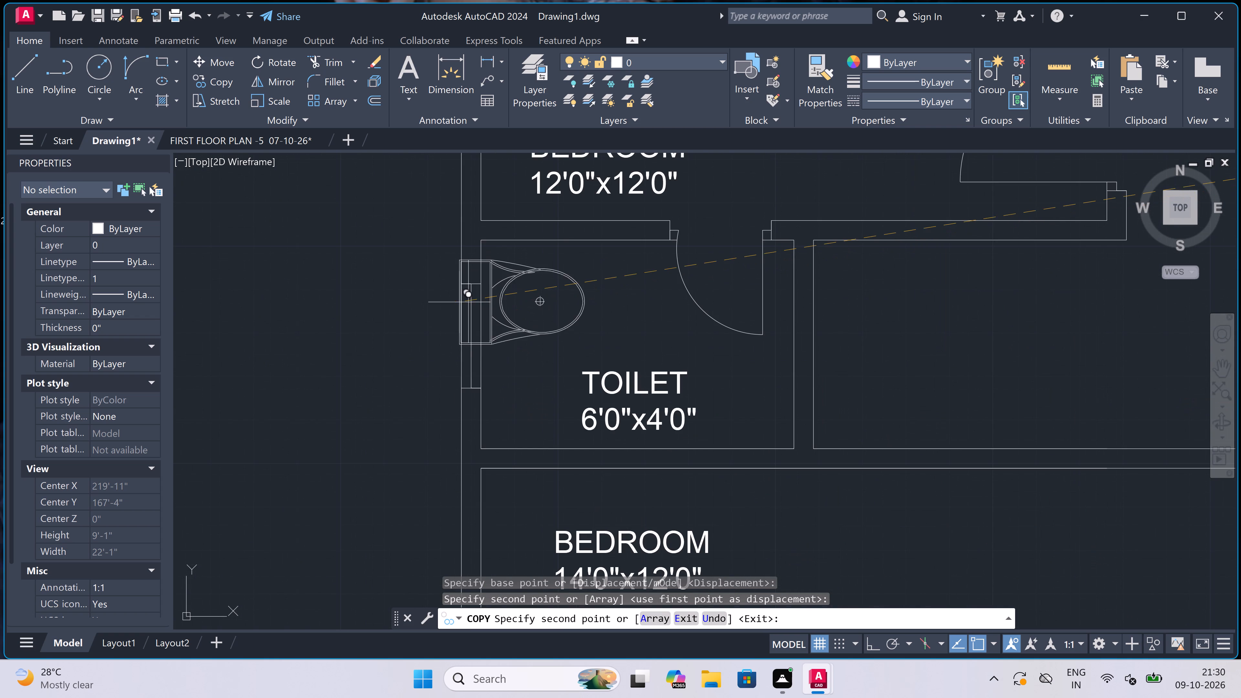
scroll(479, 329, "up", 4)
left_click(499, 296)
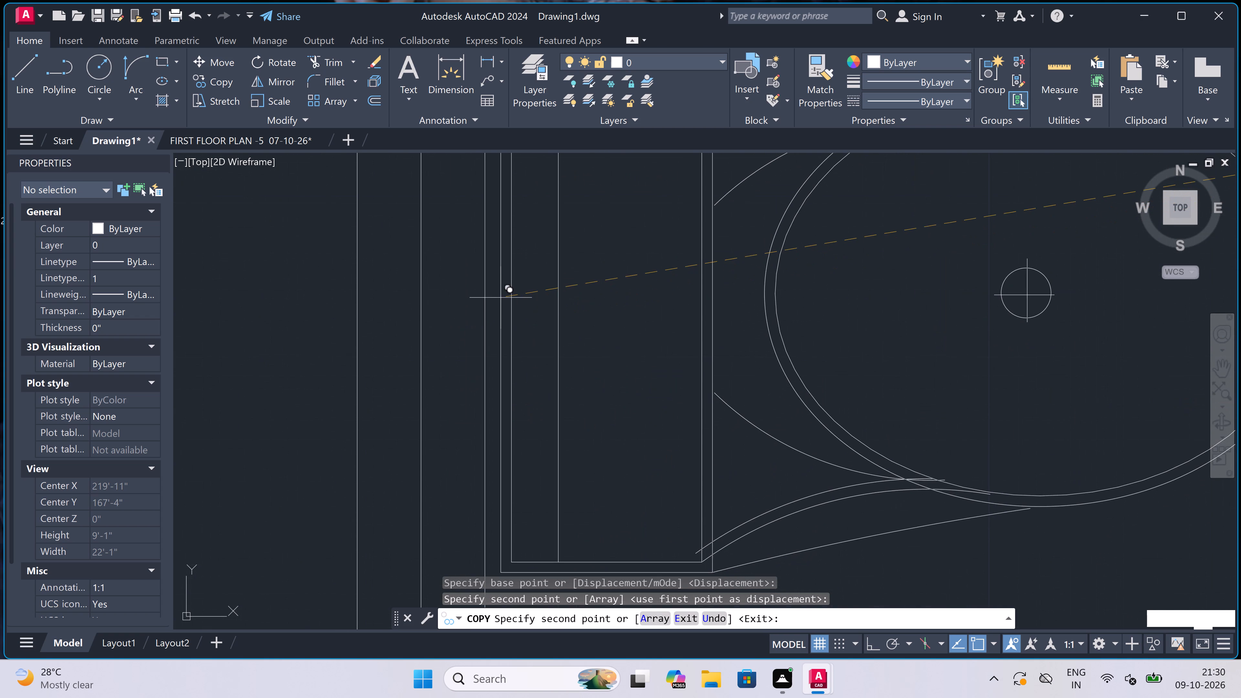
scroll(524, 228, "down", 10)
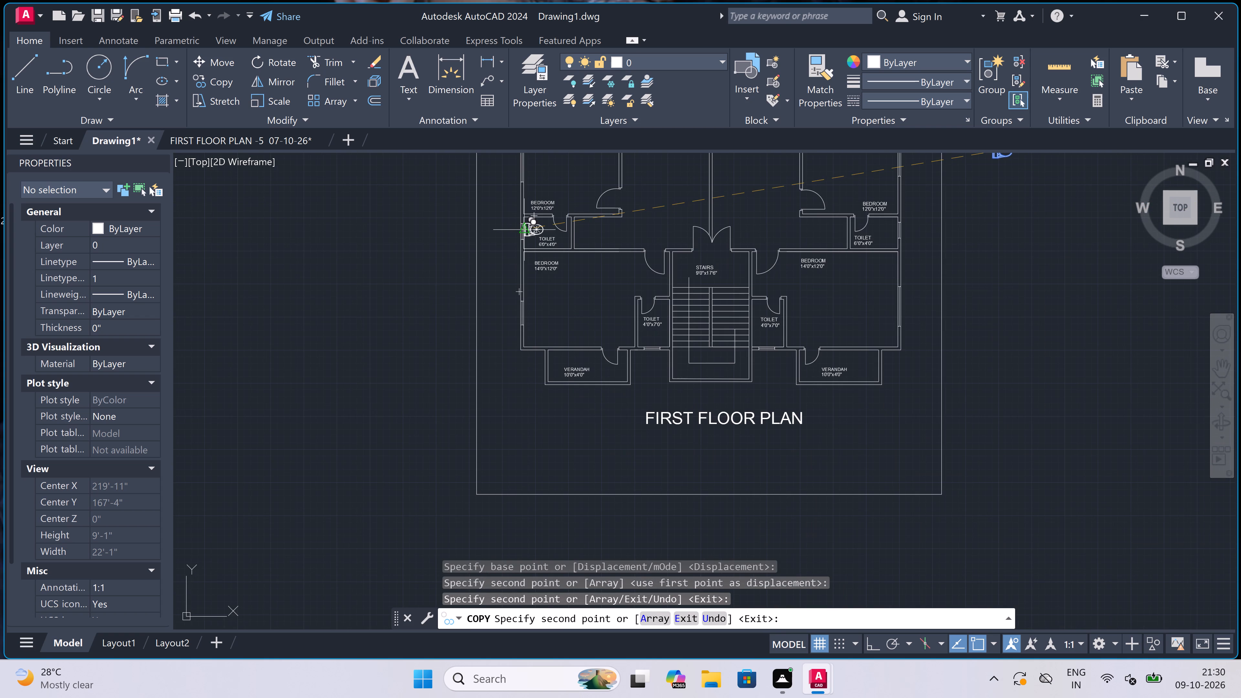
key("Escape")
Rotate the spare WC beside the plan by 90° with Ortho on, so its tank faces the bottom of the plan.
scroll(505, 340, "down", 3)
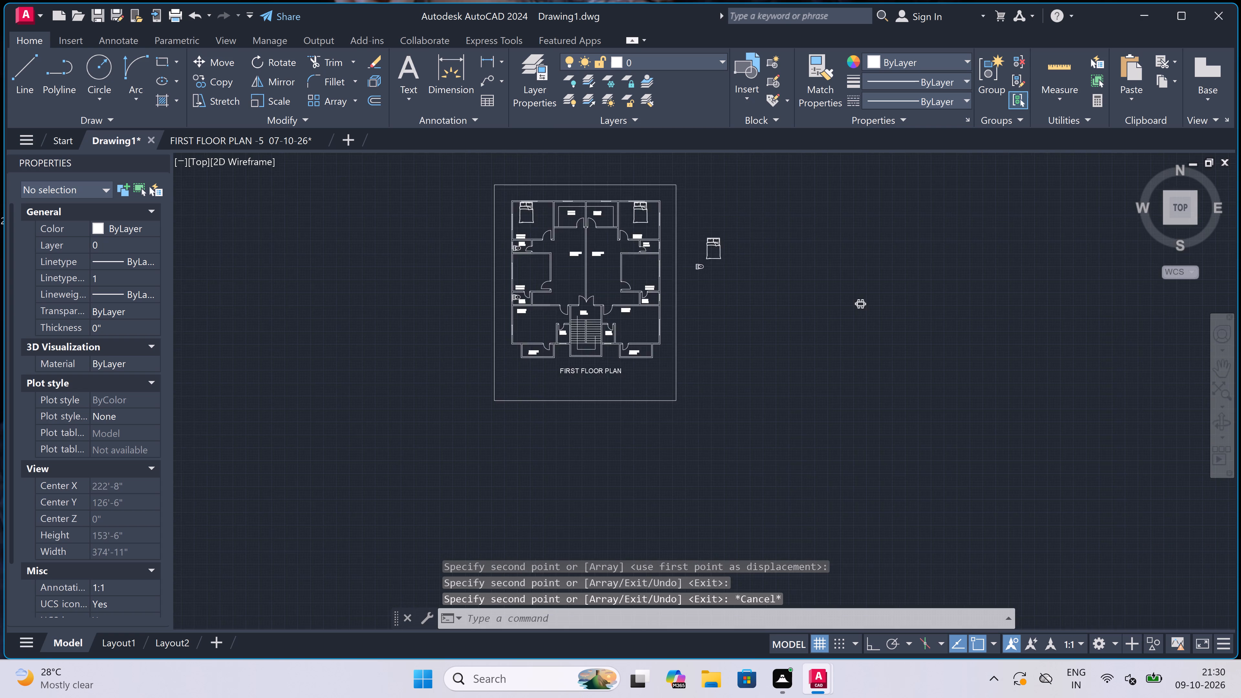
scroll(631, 293, "up", 5)
left_click(628, 291)
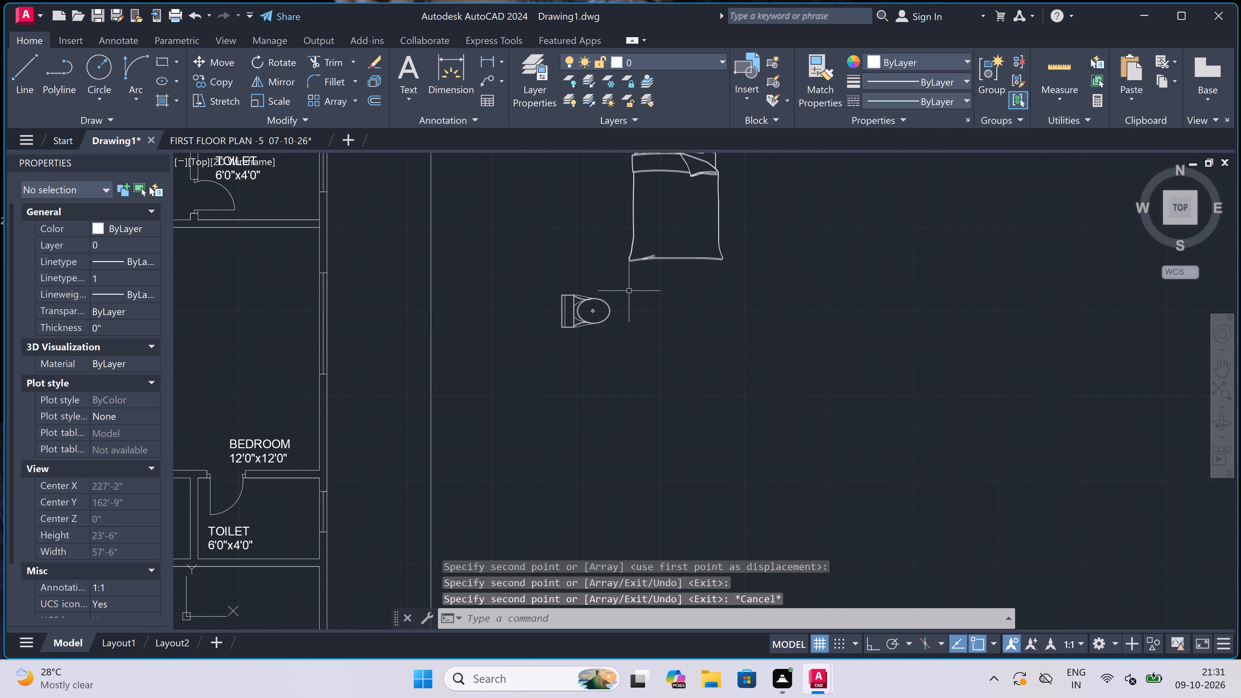
left_click(549, 345)
left_click(269, 60)
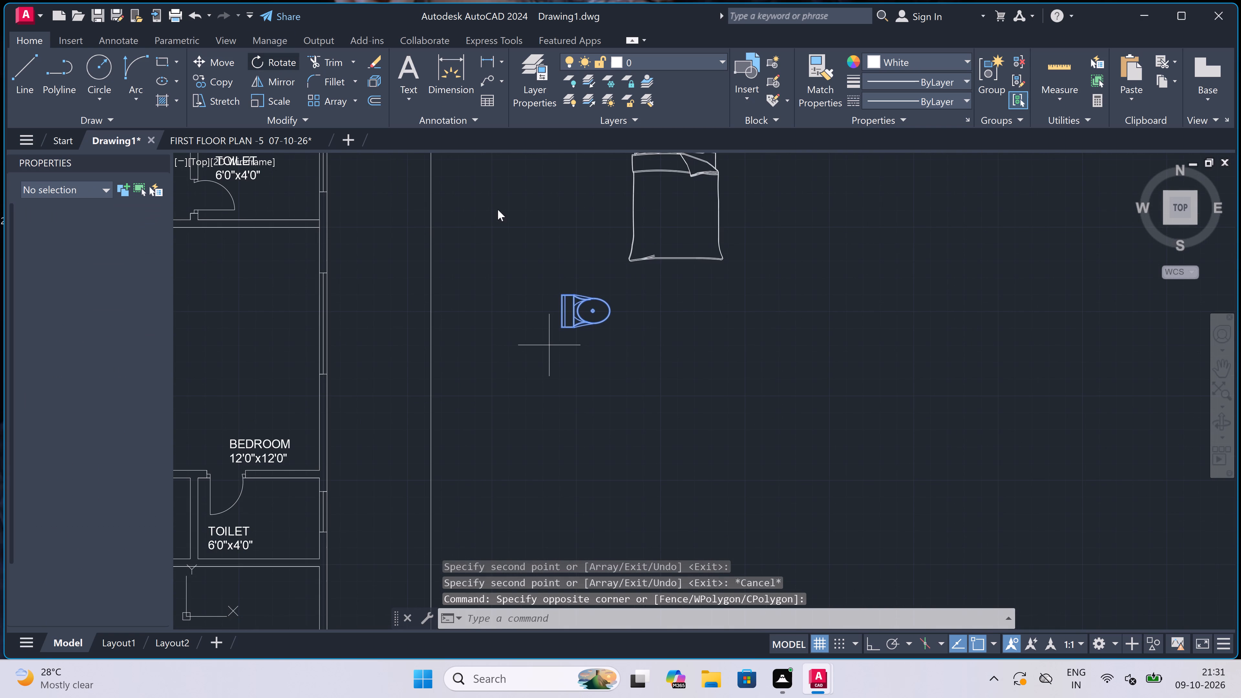
left_click(590, 301)
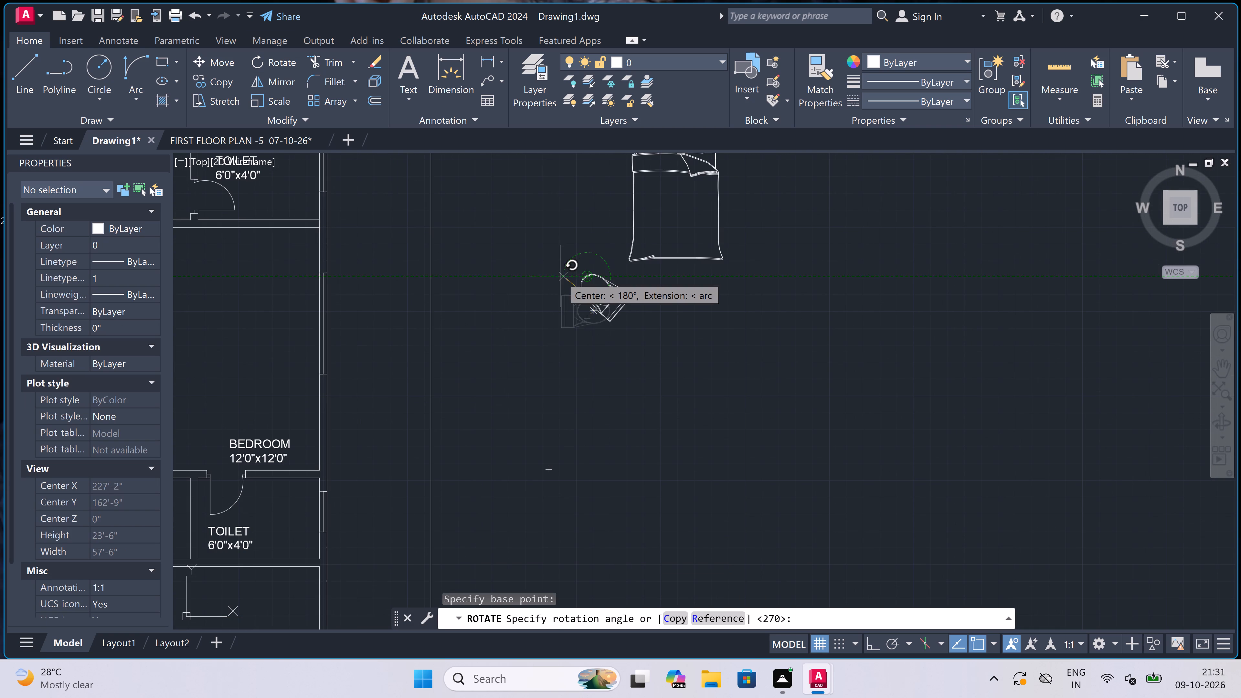
key("F8")
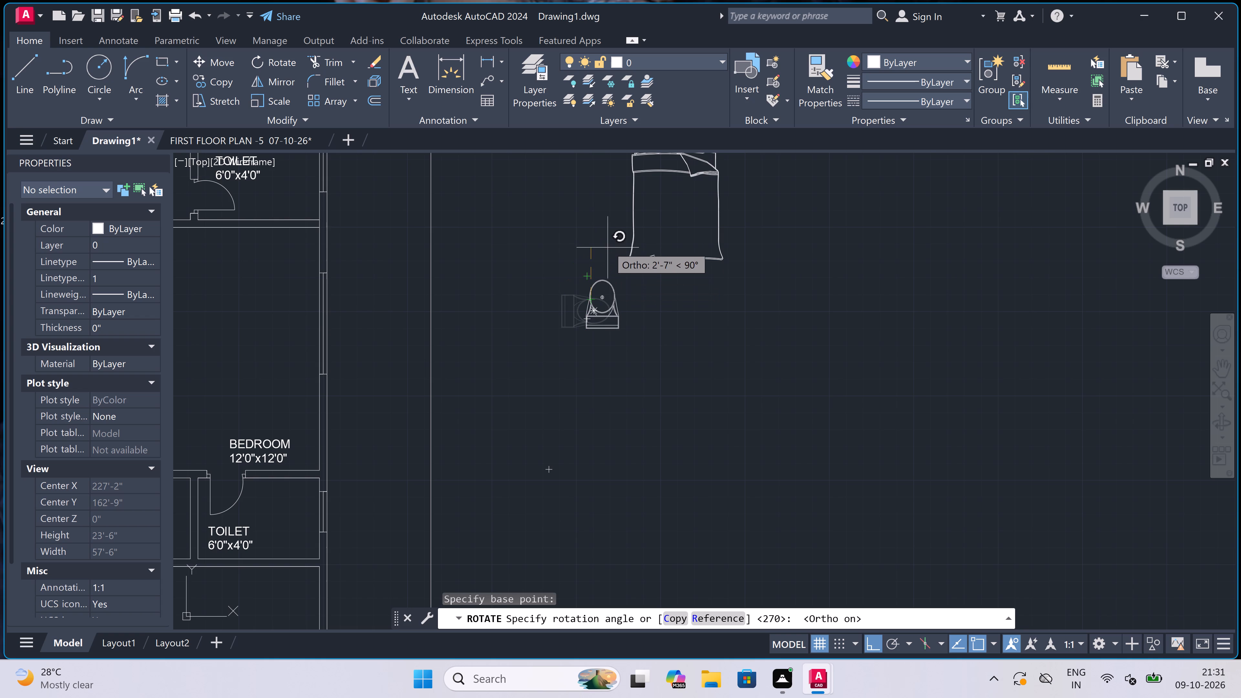
left_click(607, 246)
Copy the rotated WC by its tank's back edge, with Ortho off, to the window wall of the right unit's 4'0"x7'0" toilet.
left_click(607, 284)
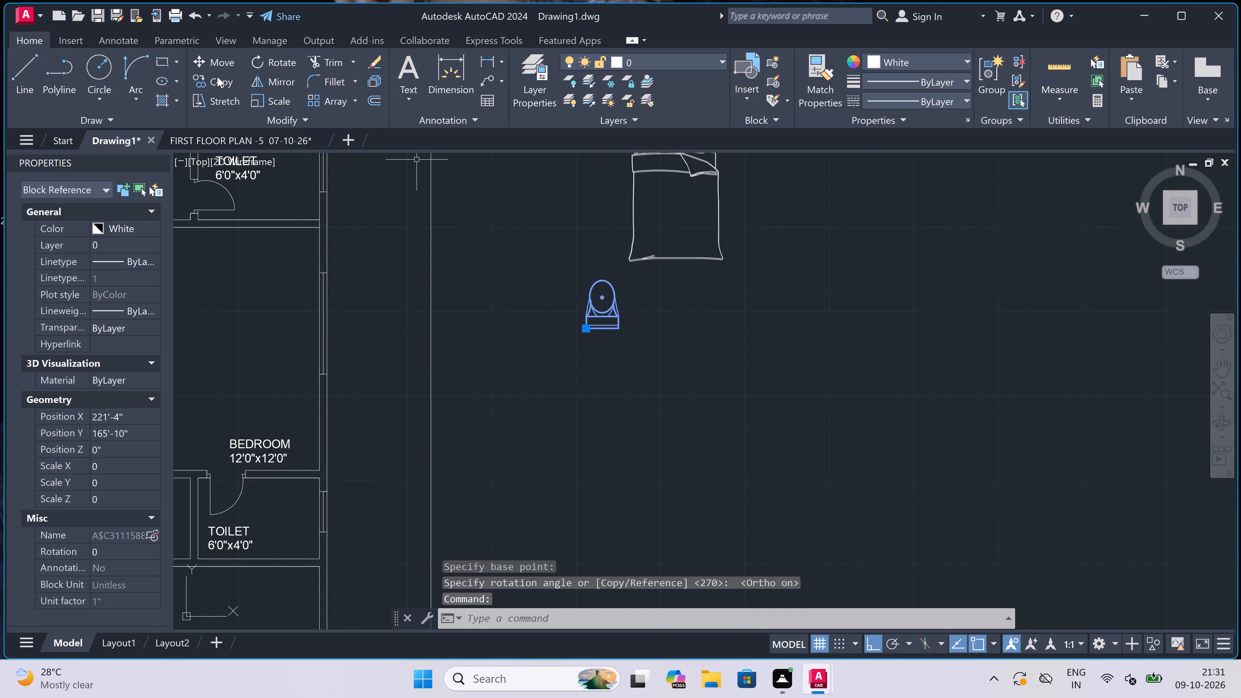
left_click(218, 76)
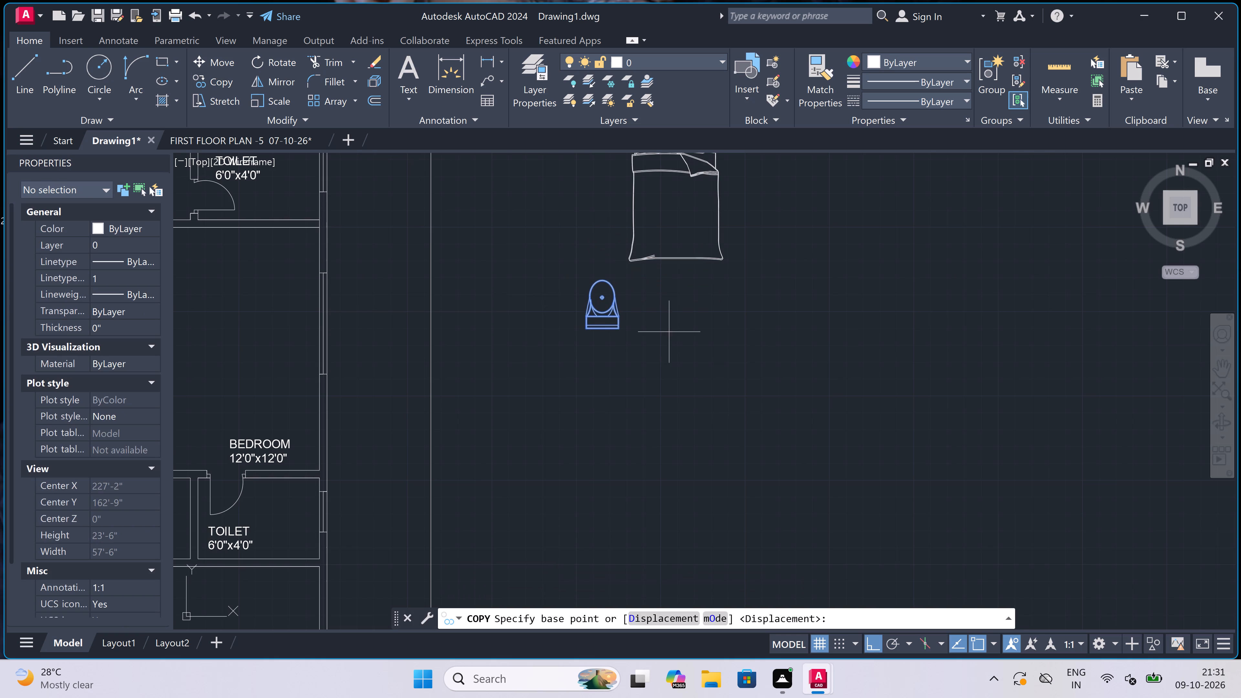
scroll(639, 321, "up", 1)
left_click(582, 330)
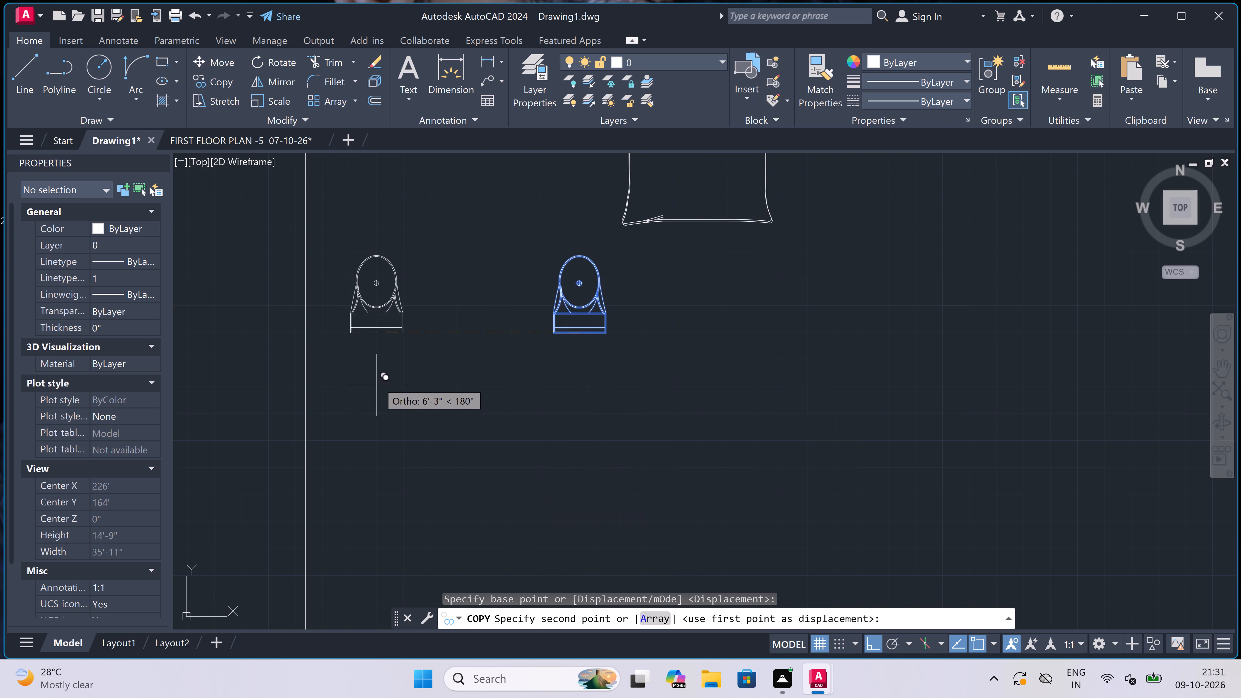
key("F8")
scroll(546, 363, "down", 4)
scroll(458, 342, "up", 3)
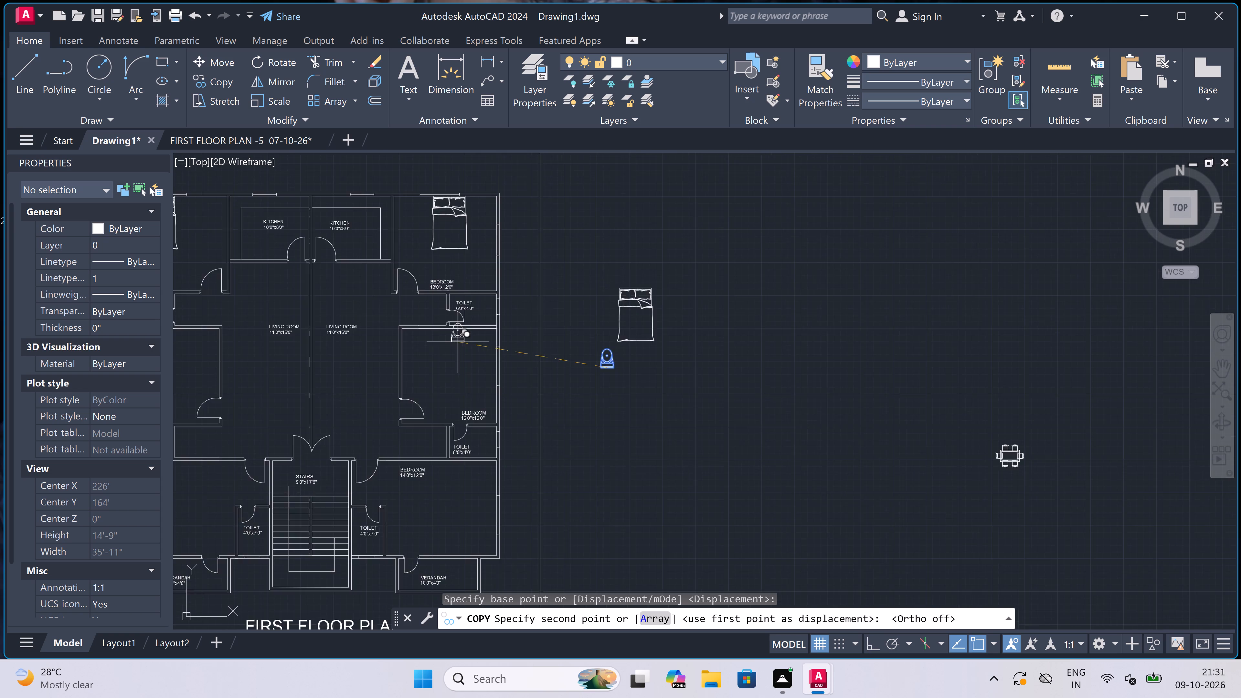
scroll(459, 342, "down", 3)
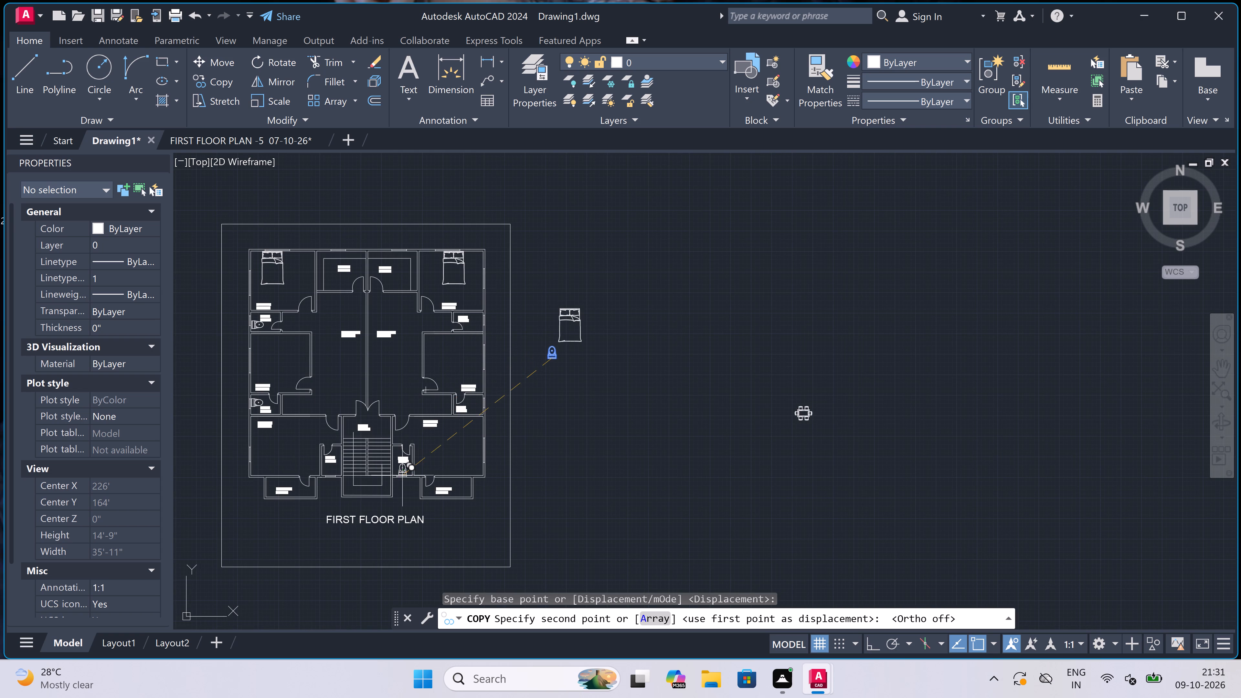
scroll(403, 474, "up", 7)
left_click(387, 484)
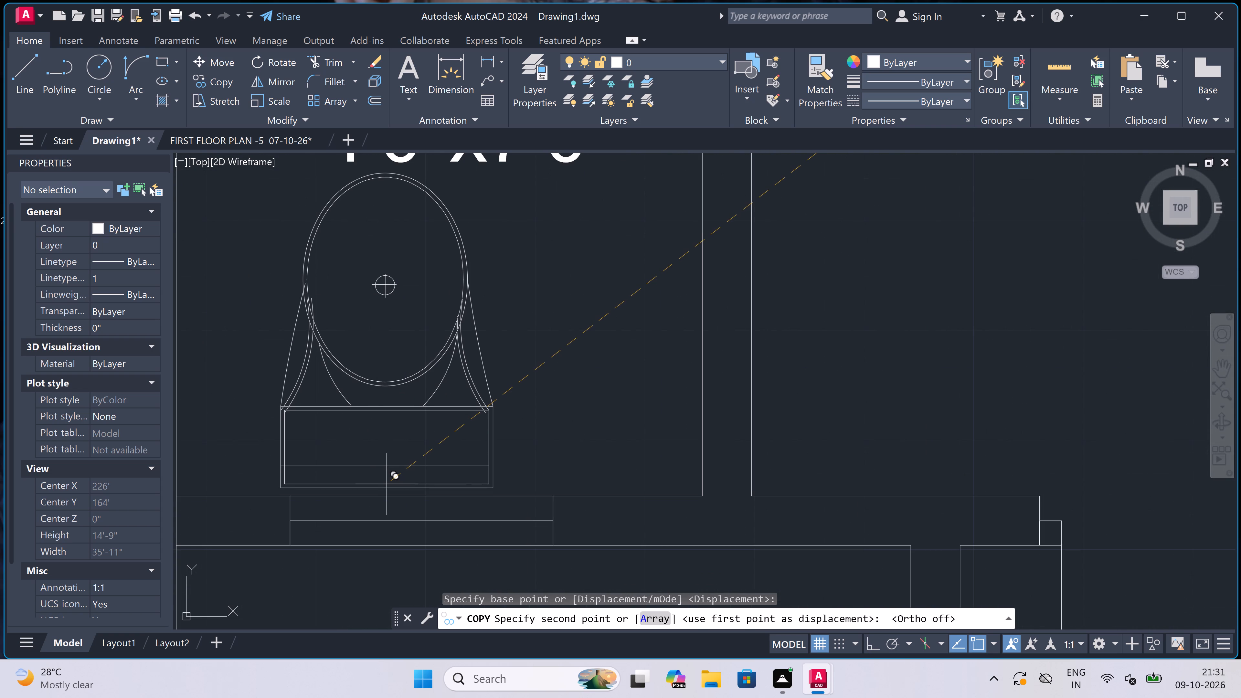
Place another WC copy against the bottom window wall of the left unit's 4'0"x7'0" toilet and finish copying.
scroll(451, 451, "down", 6)
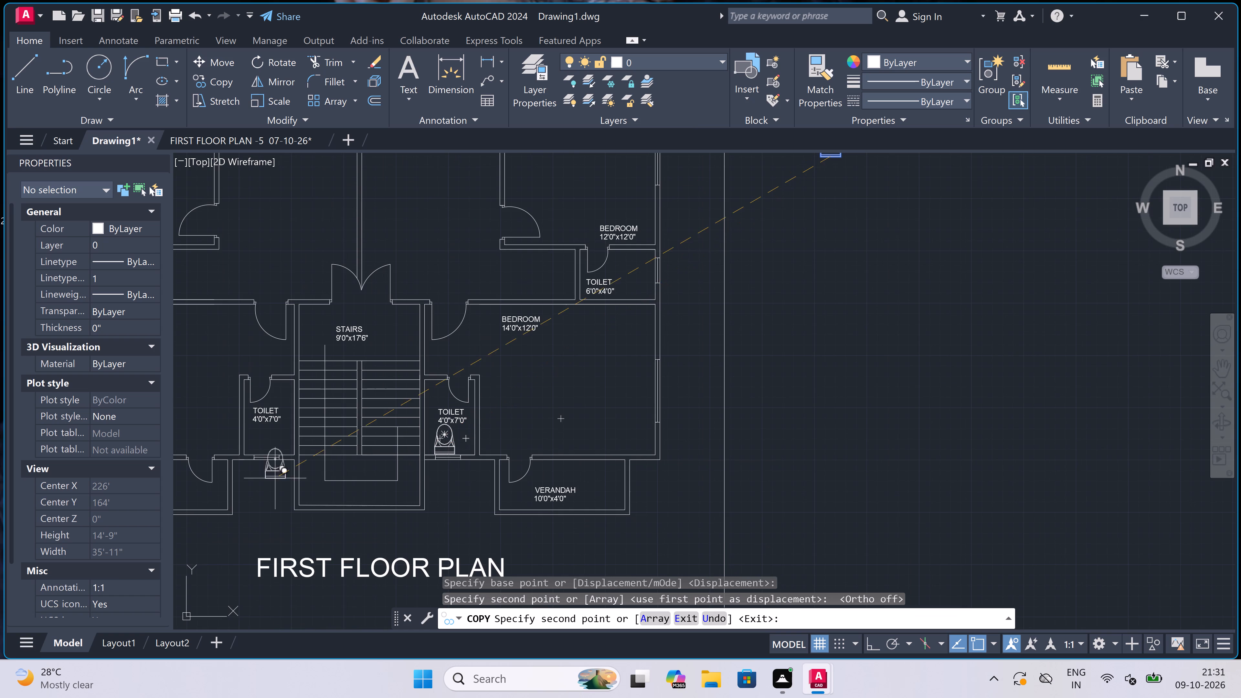
scroll(263, 468, "up", 4)
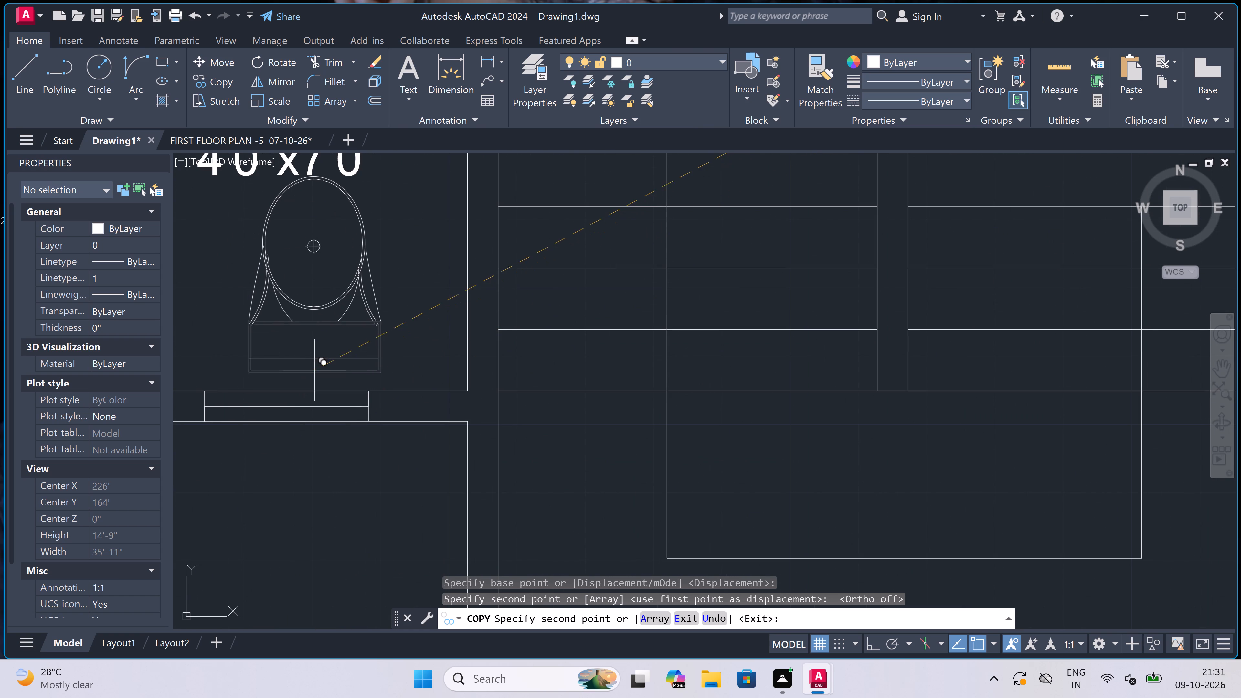
left_click(312, 383)
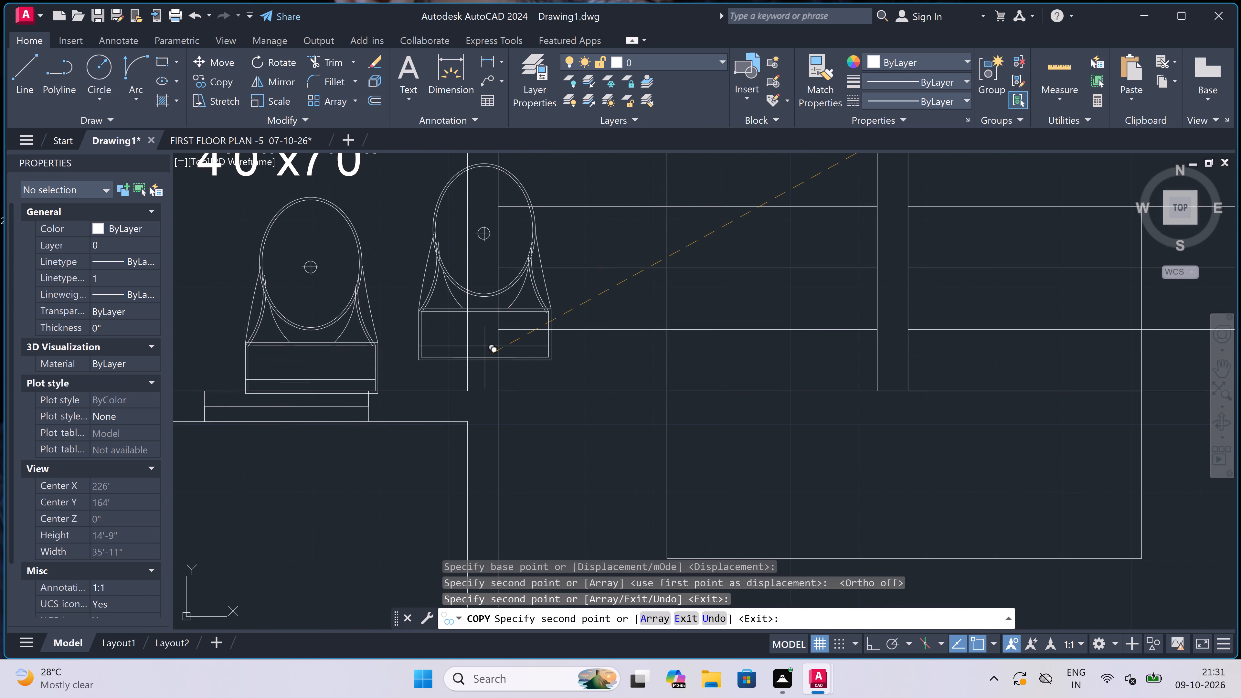
key("Escape")
Move the right unit's TOILET 4'0"x7'0" label slightly up and left, clear of the WC.
scroll(491, 354, "down", 3)
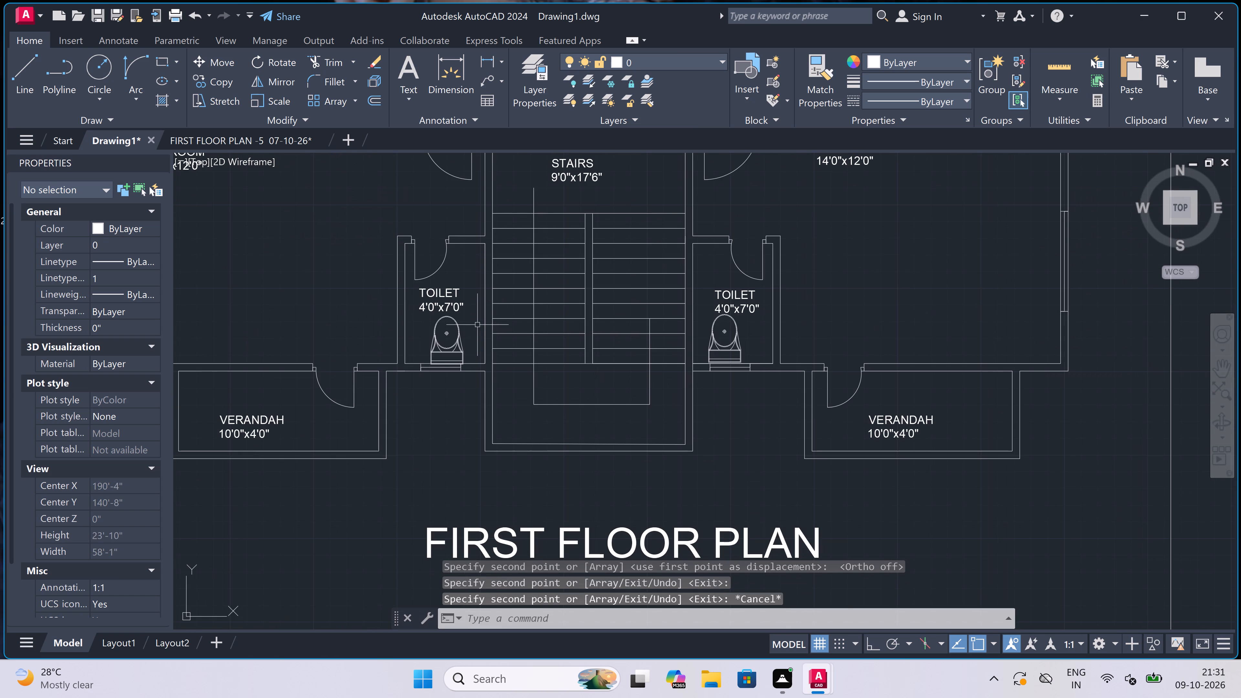
scroll(764, 288, "up", 2)
left_click(671, 298)
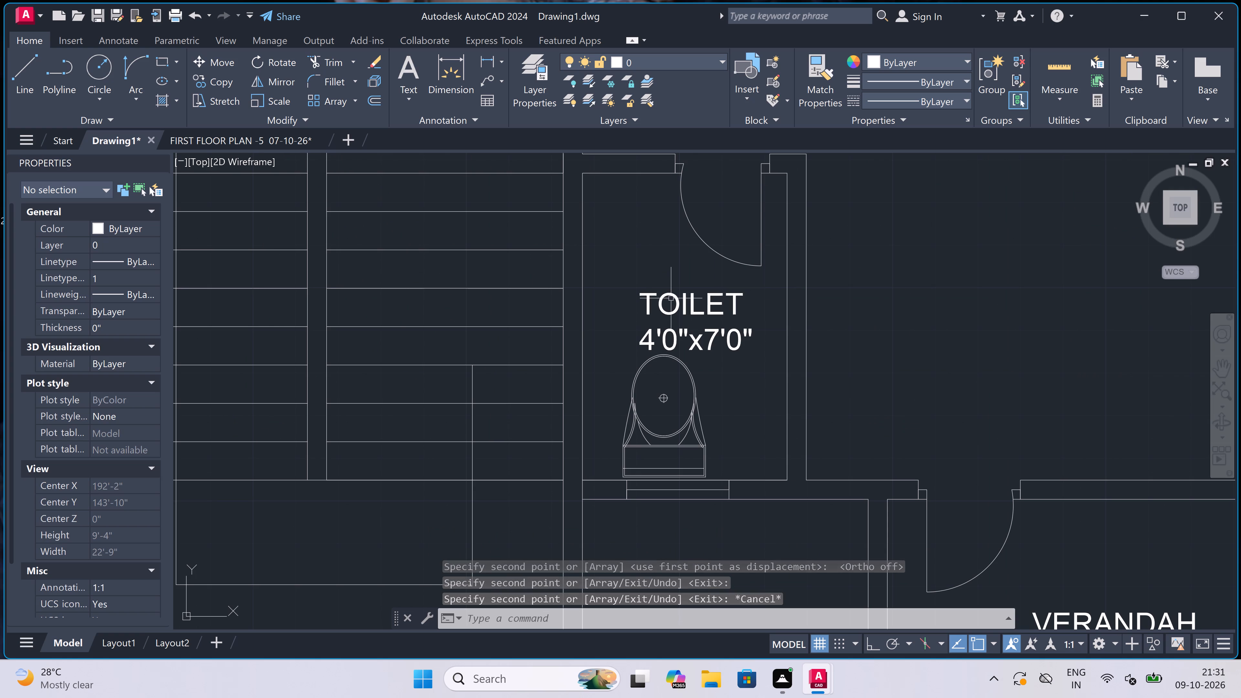
left_click(639, 294)
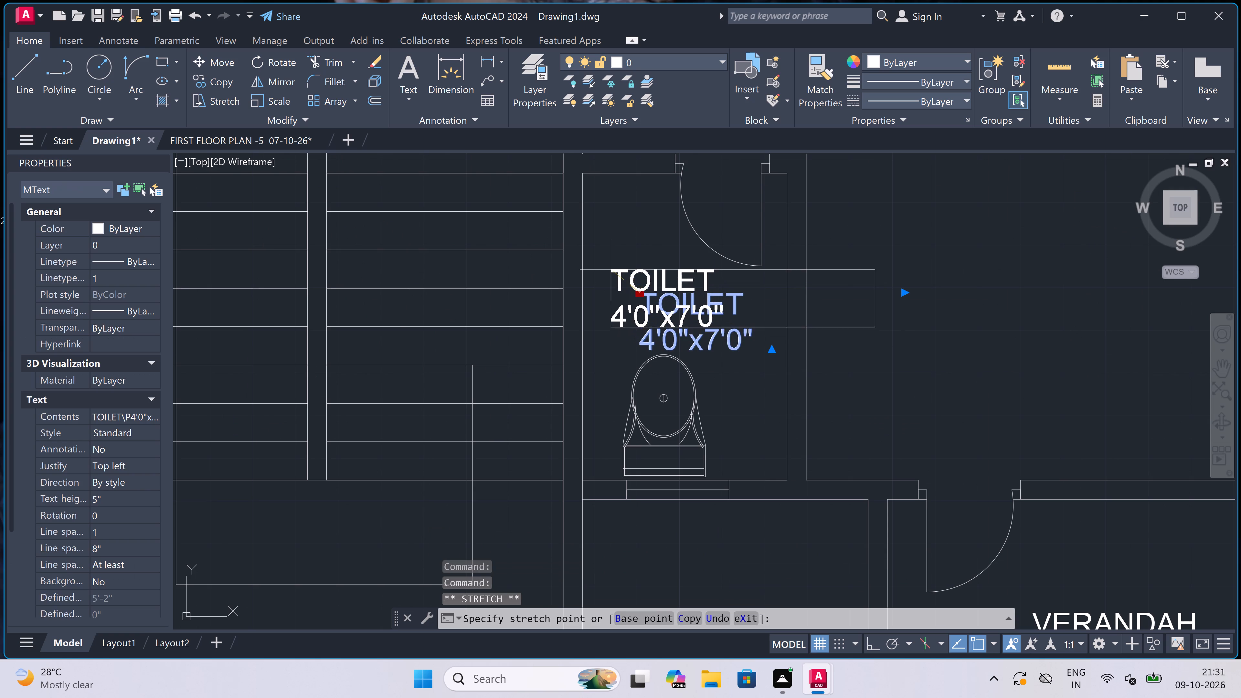
left_click(611, 270)
key("Escape")
Rotate the spare bed beside the plan by 90° with Ortho on, so its headboard faces left.
scroll(624, 291, "down", 4)
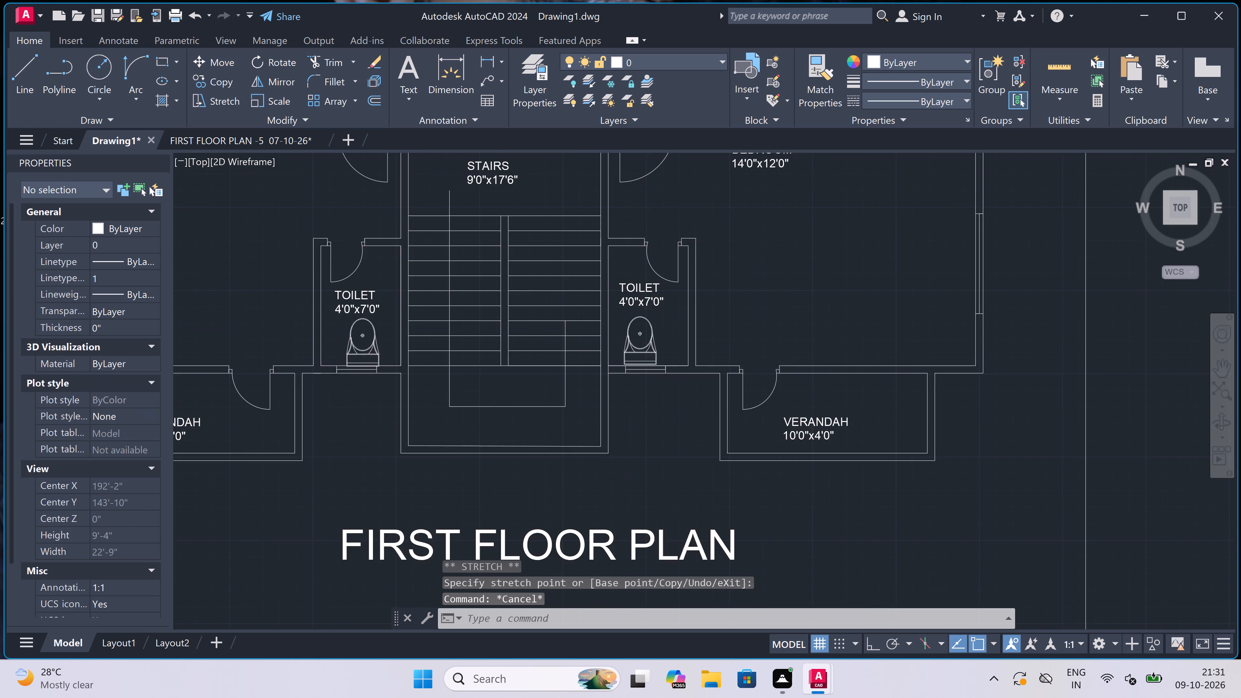
scroll(624, 292, "down", 4)
scroll(688, 235, "up", 1)
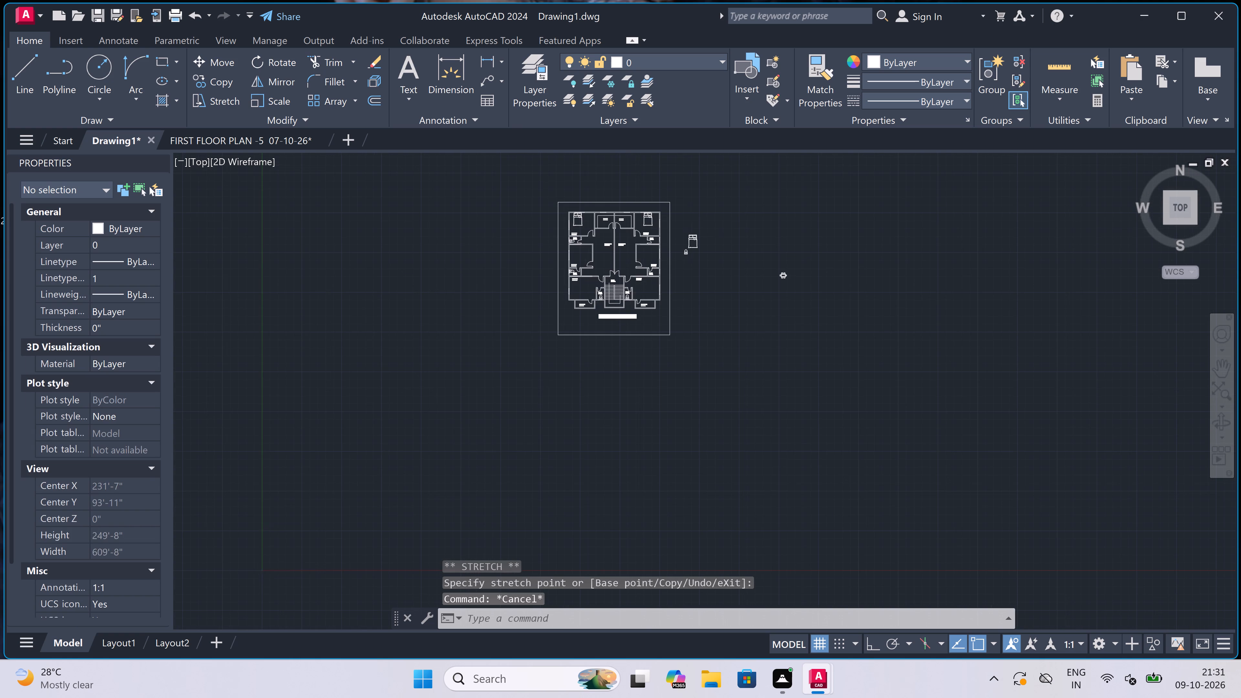
scroll(688, 235, "up", 2)
scroll(724, 234, "up", 1)
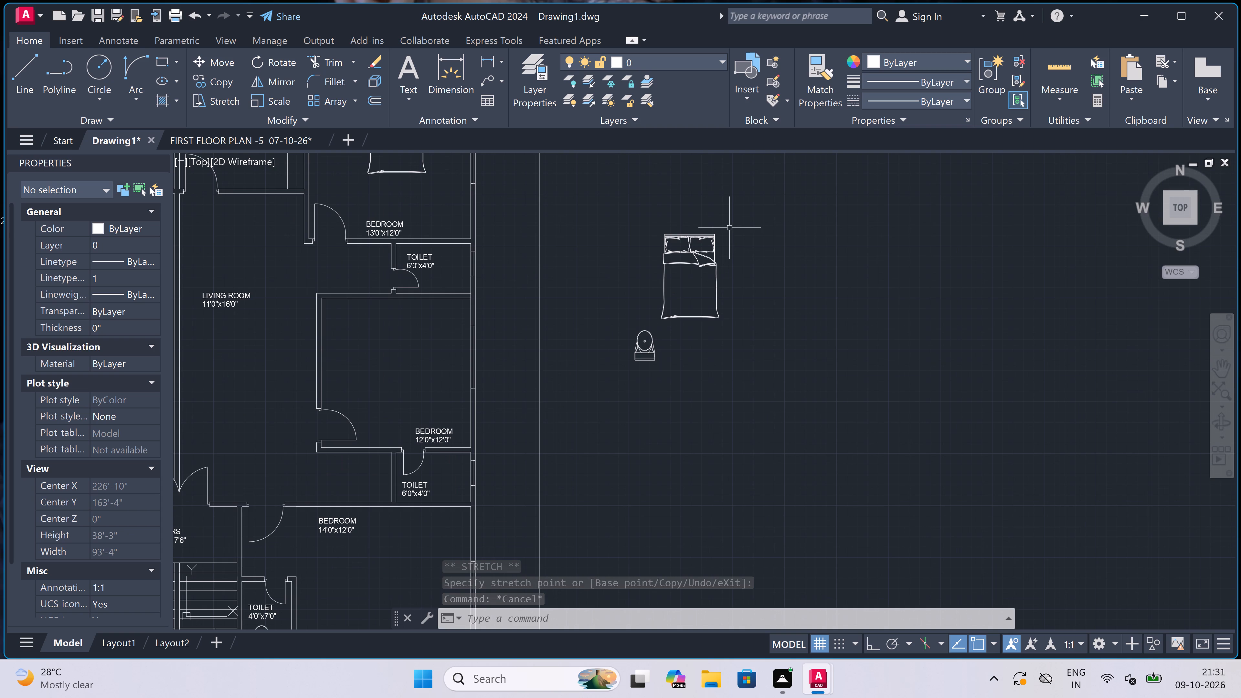
left_click(730, 227)
scroll(663, 282, "up", 2)
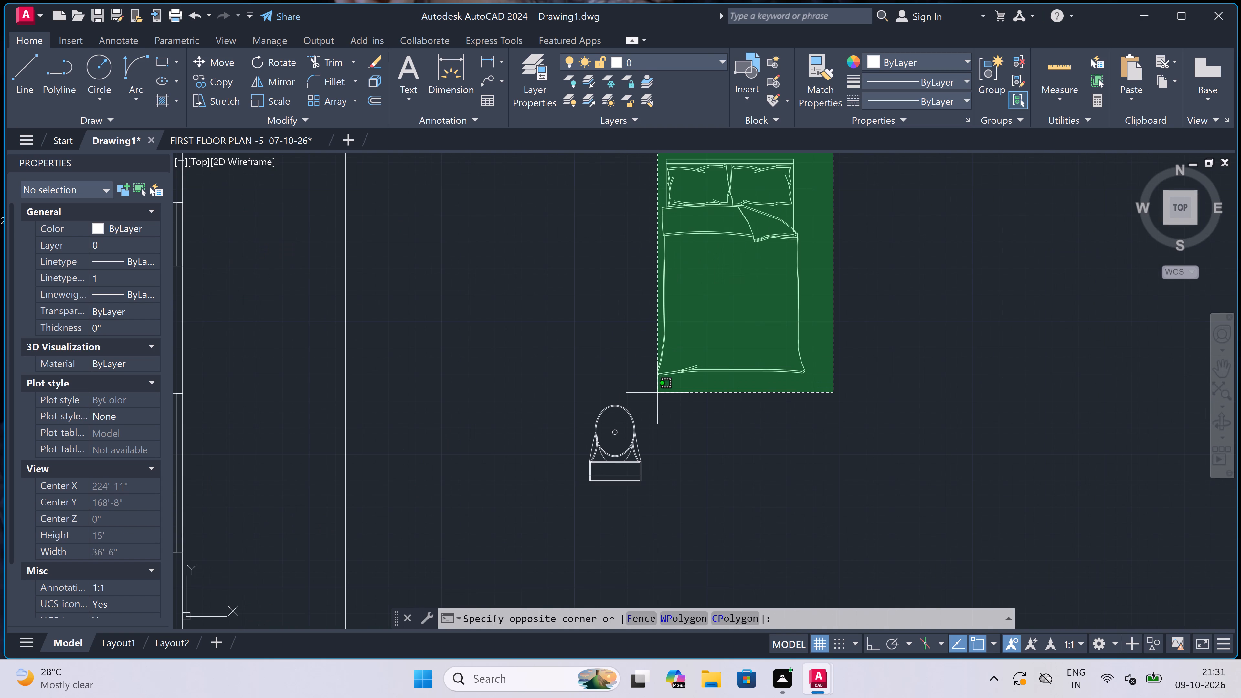
left_click(652, 388)
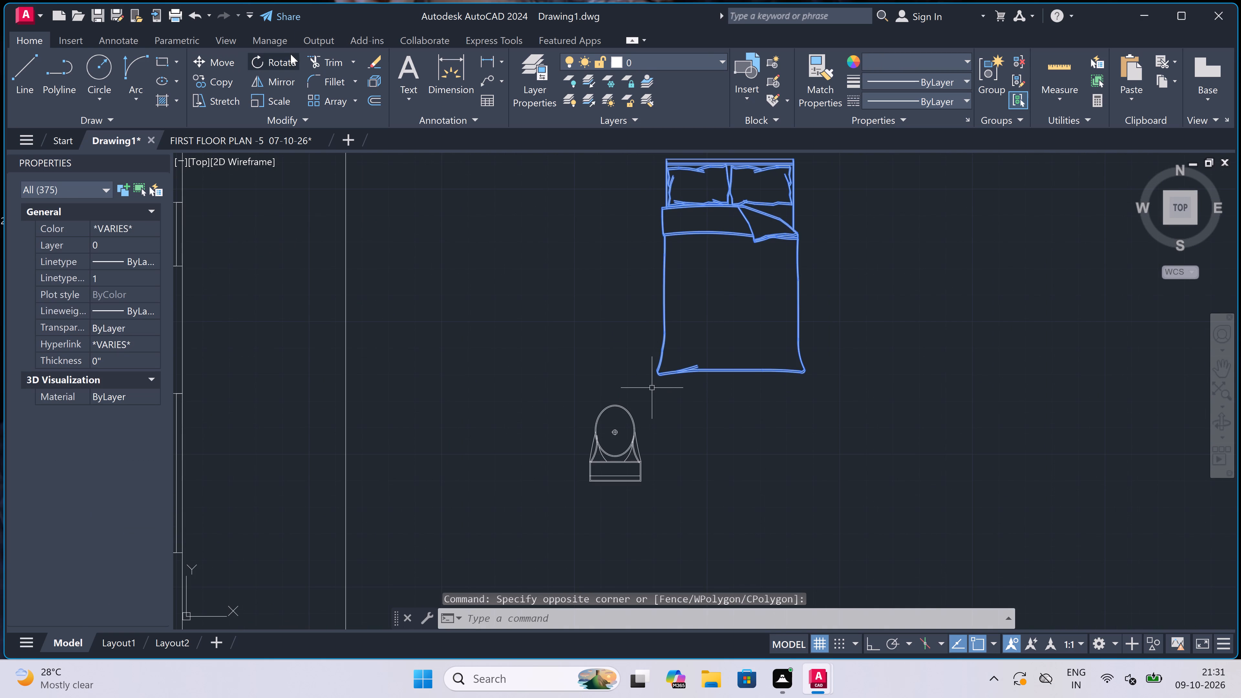
left_click(286, 57)
left_click_drag(742, 296, 746, 294)
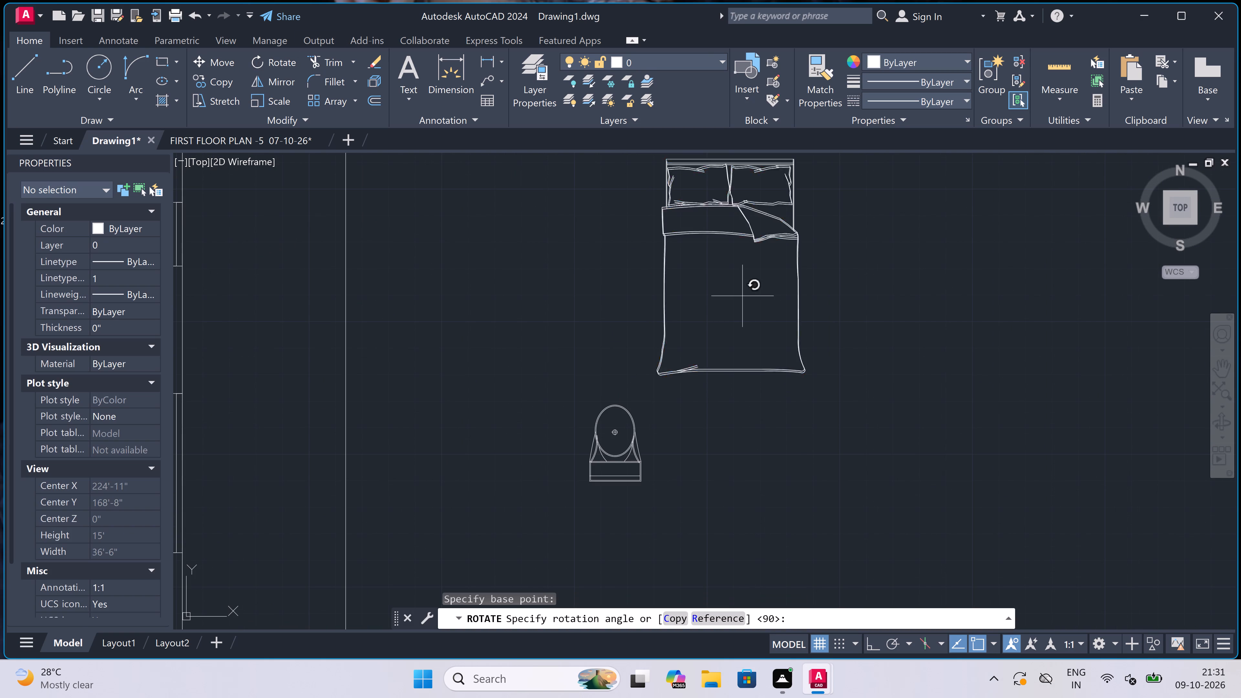
key("F8")
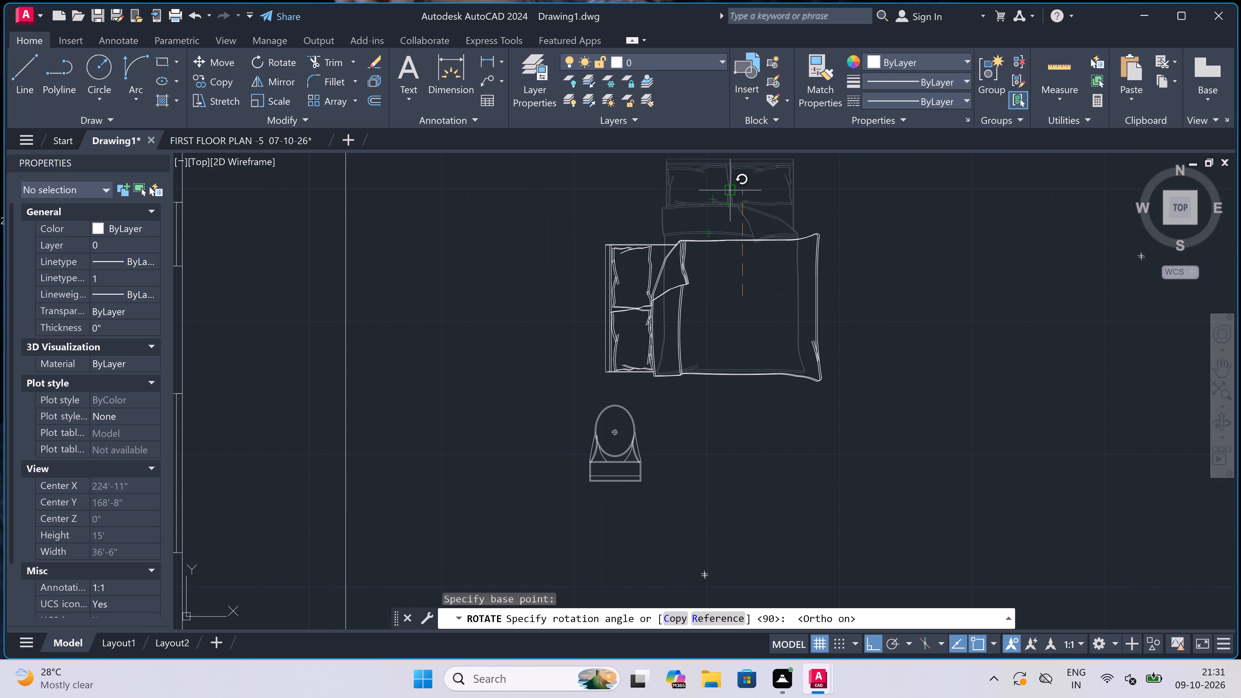
left_click(727, 264)
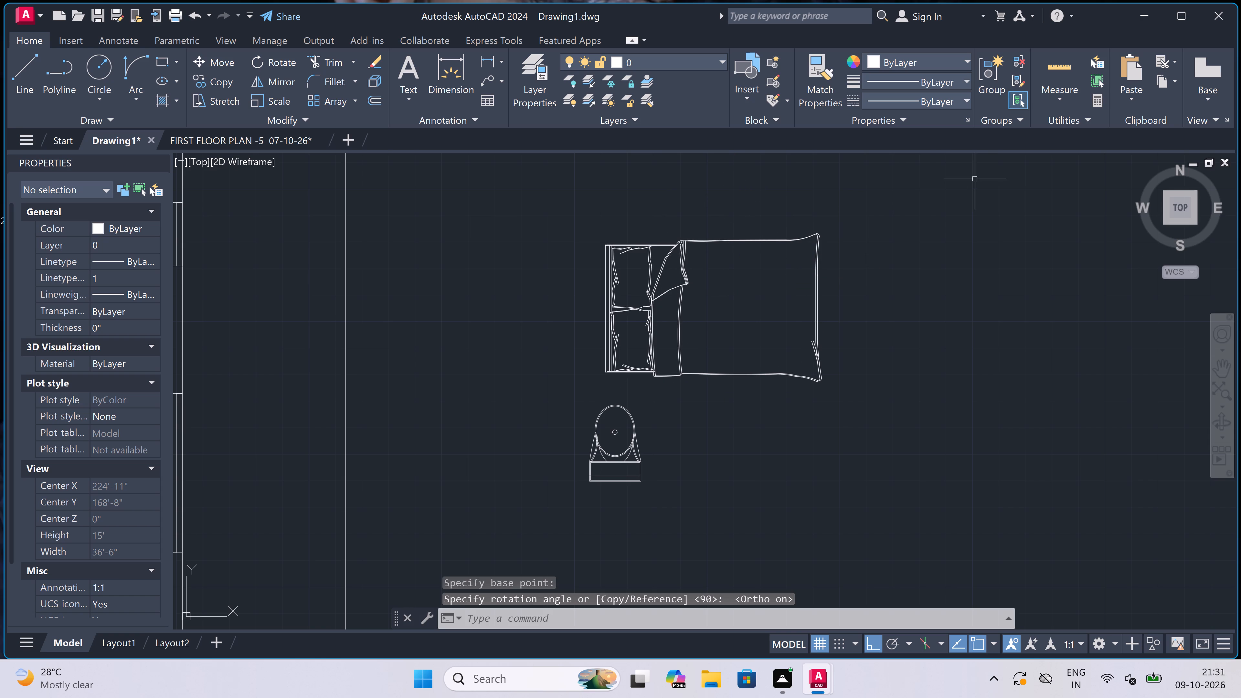
Copy the rotated bed by its headboard's back edge, with Ortho off, to the outer window wall of the left unit's 12'0"x12'0" bedroom.
left_click(881, 202)
left_click_drag(882, 202, 878, 202)
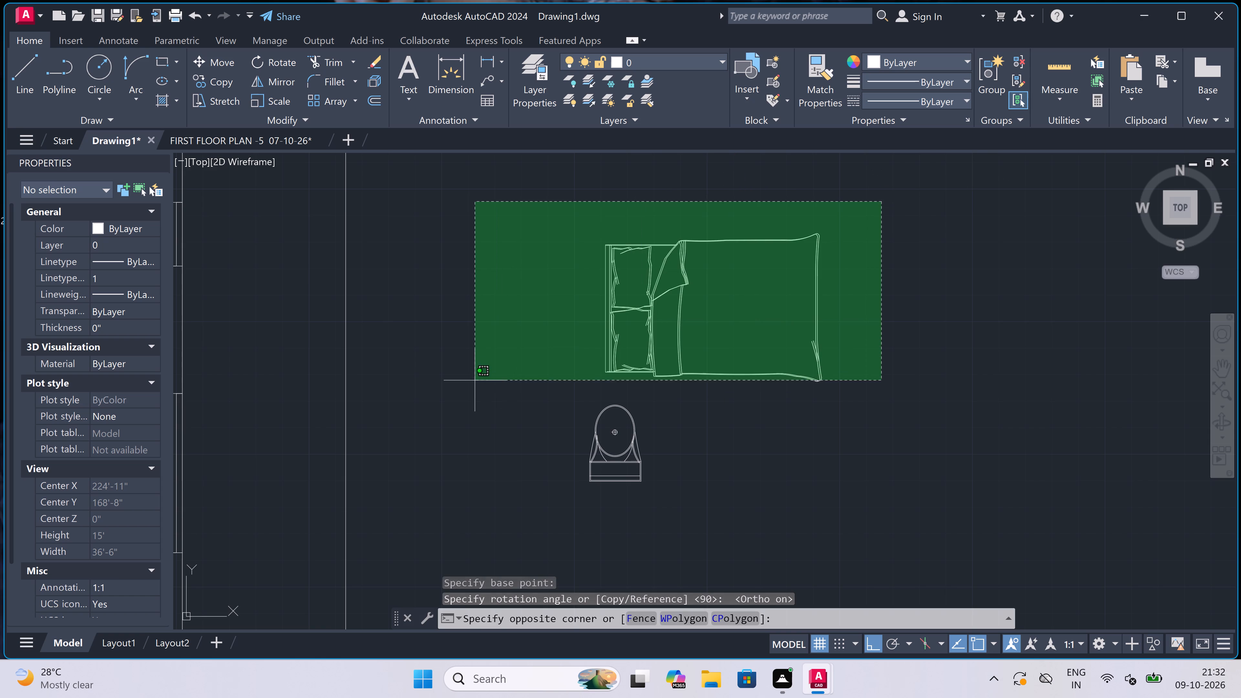
left_click(464, 386)
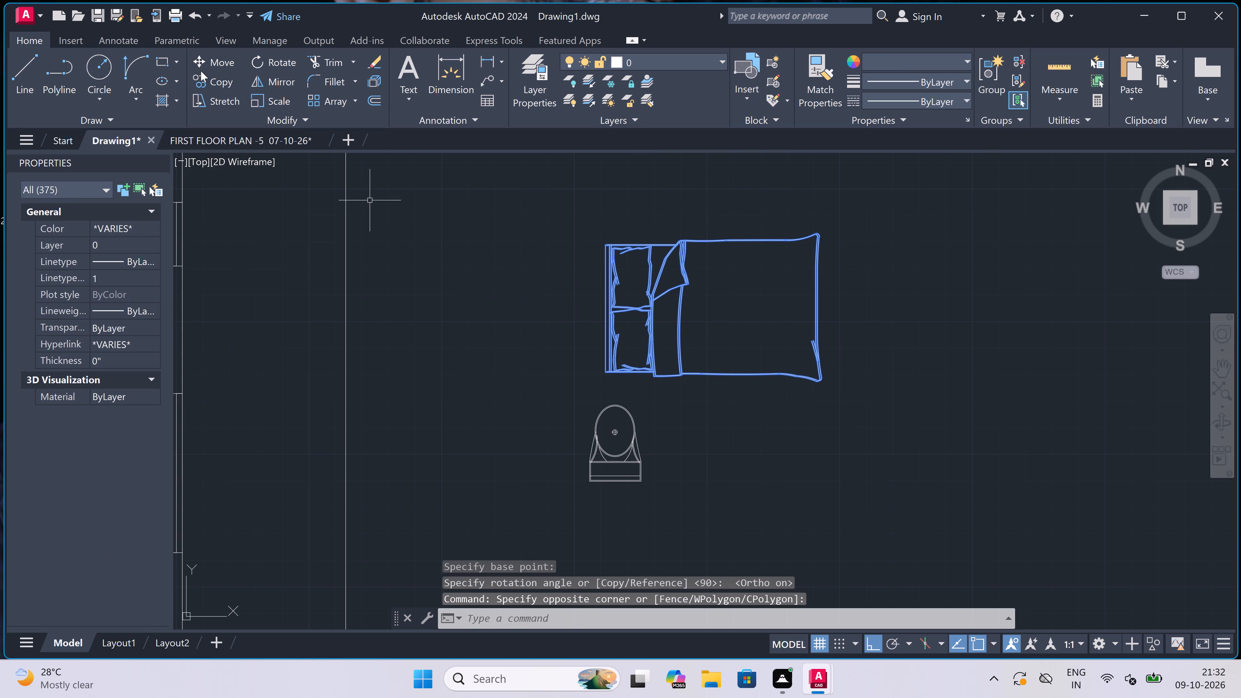
left_click(210, 78)
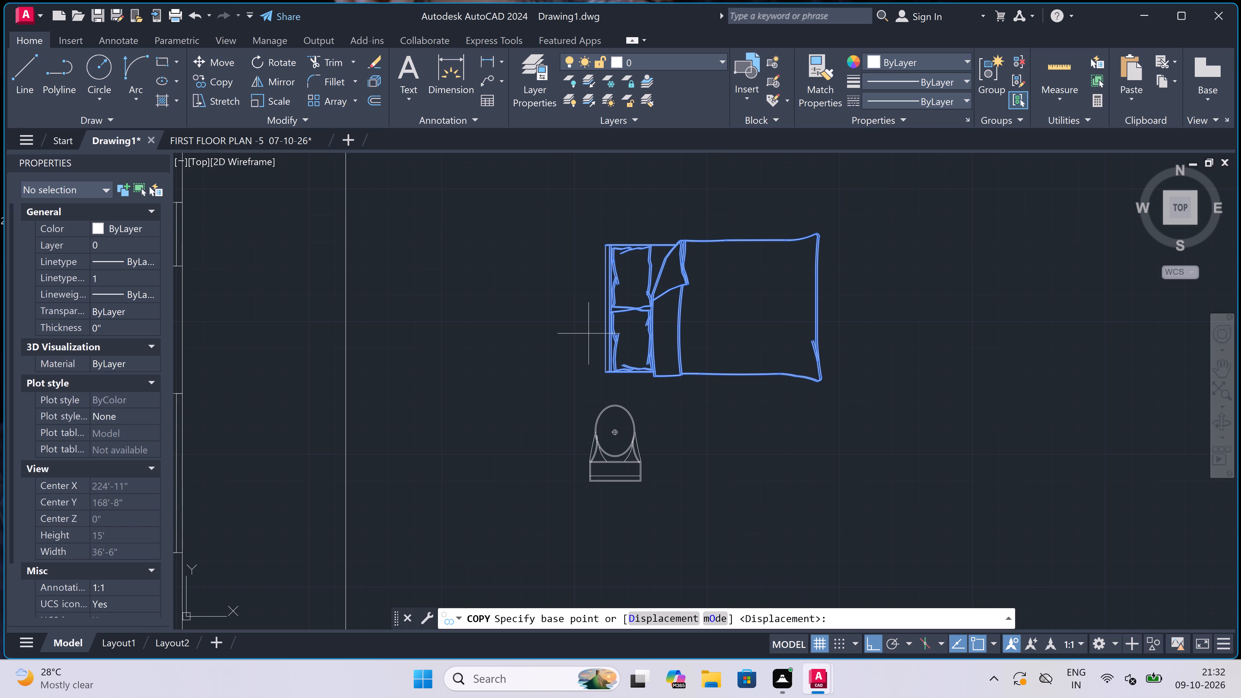
left_click(607, 315)
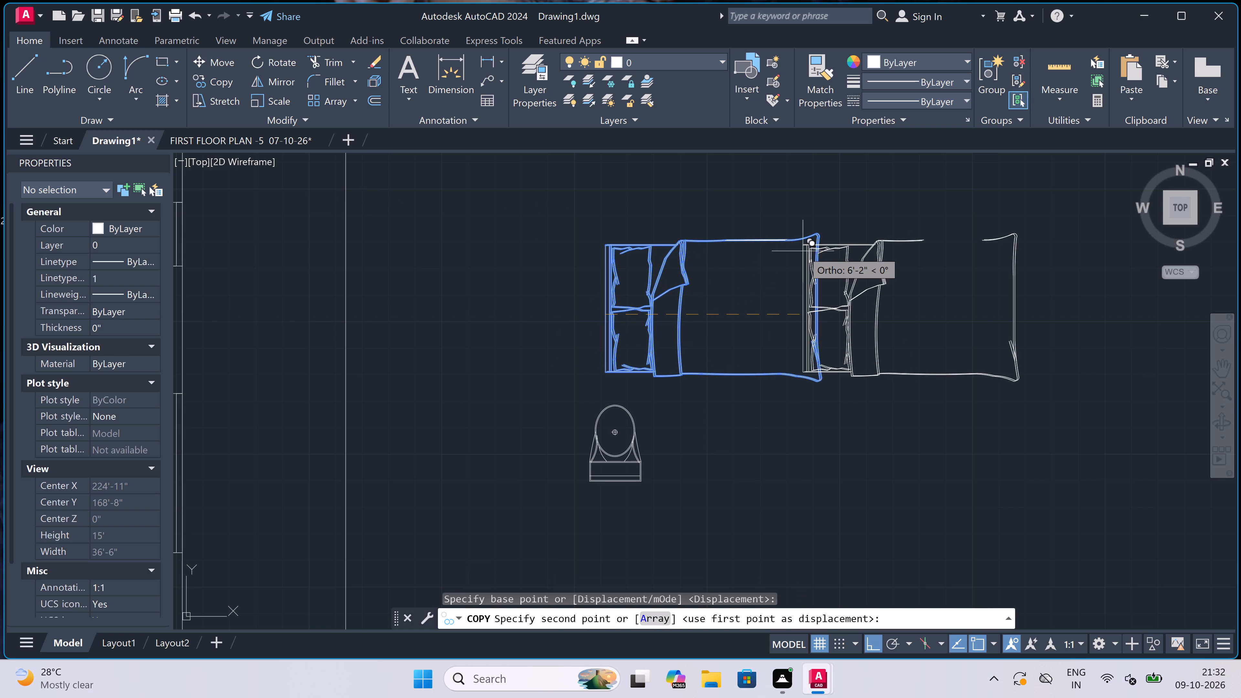
key("F8")
scroll(808, 253, "down", 4)
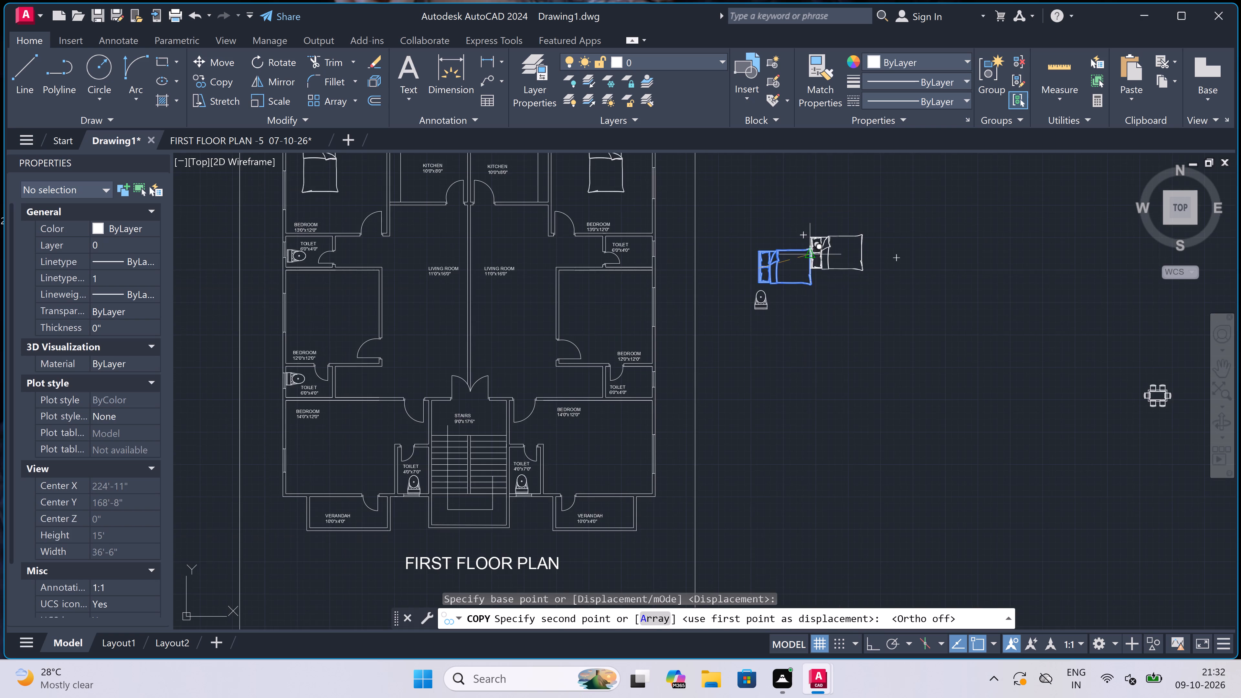
scroll(799, 254, "down", 1)
scroll(492, 274, "up", 2)
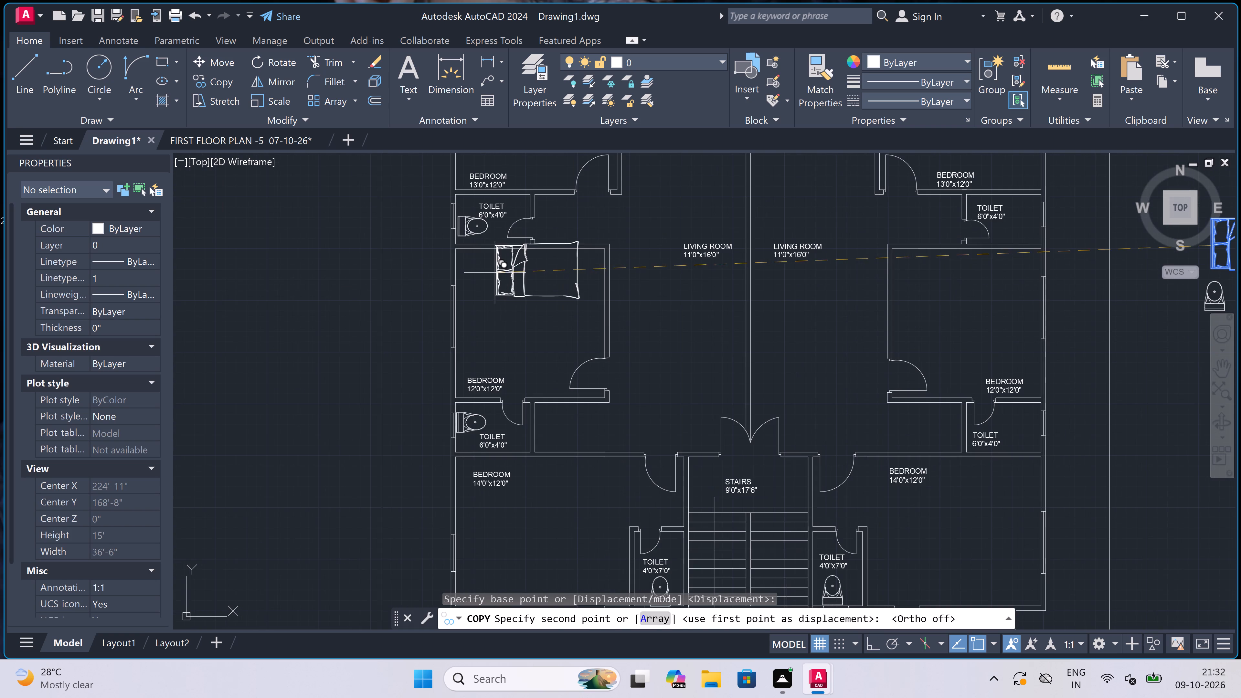
scroll(462, 301, "up", 3)
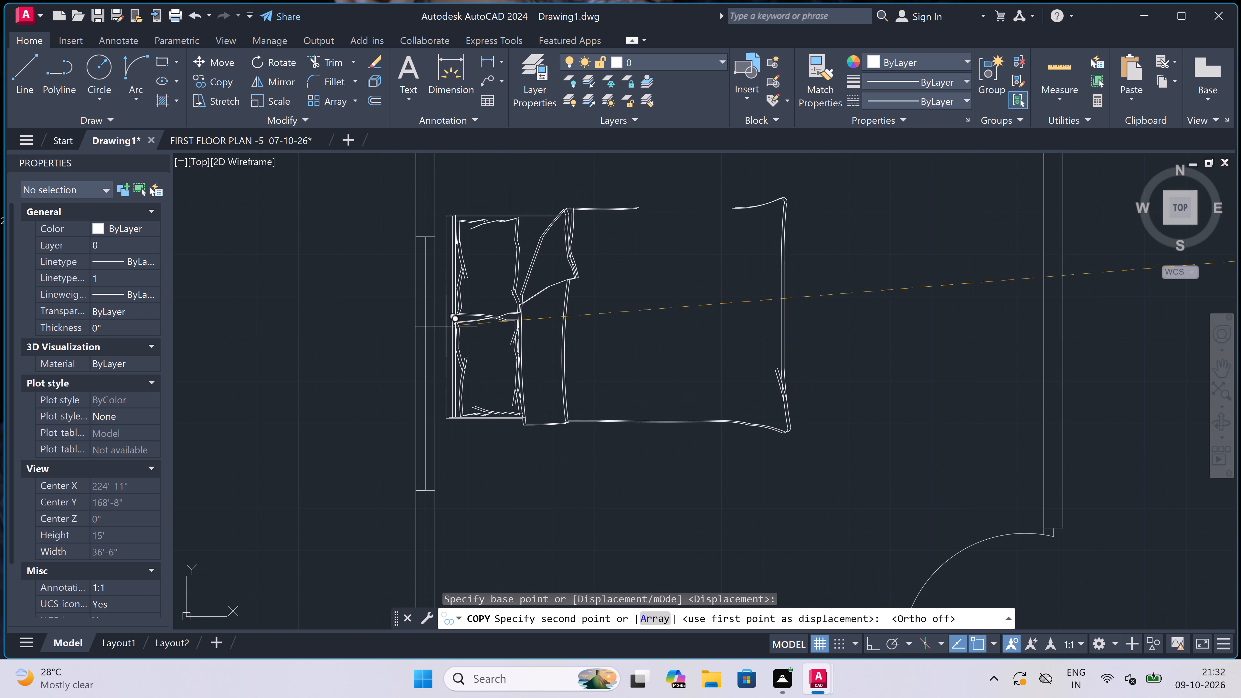
left_click(444, 328)
Place another bed copy against the outer window wall of the left unit's 14'0"x12'0" bedroom and finish copying.
scroll(478, 284, "down", 4)
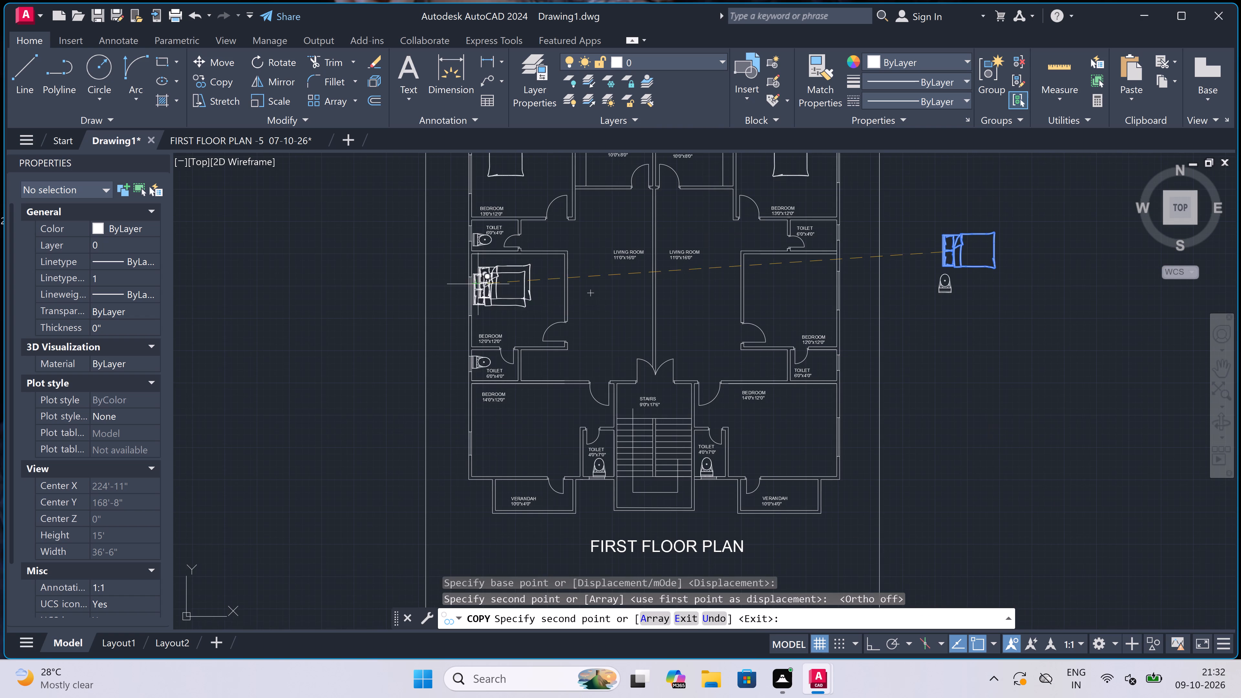
scroll(451, 404, "up", 2)
scroll(465, 429, "down", 2)
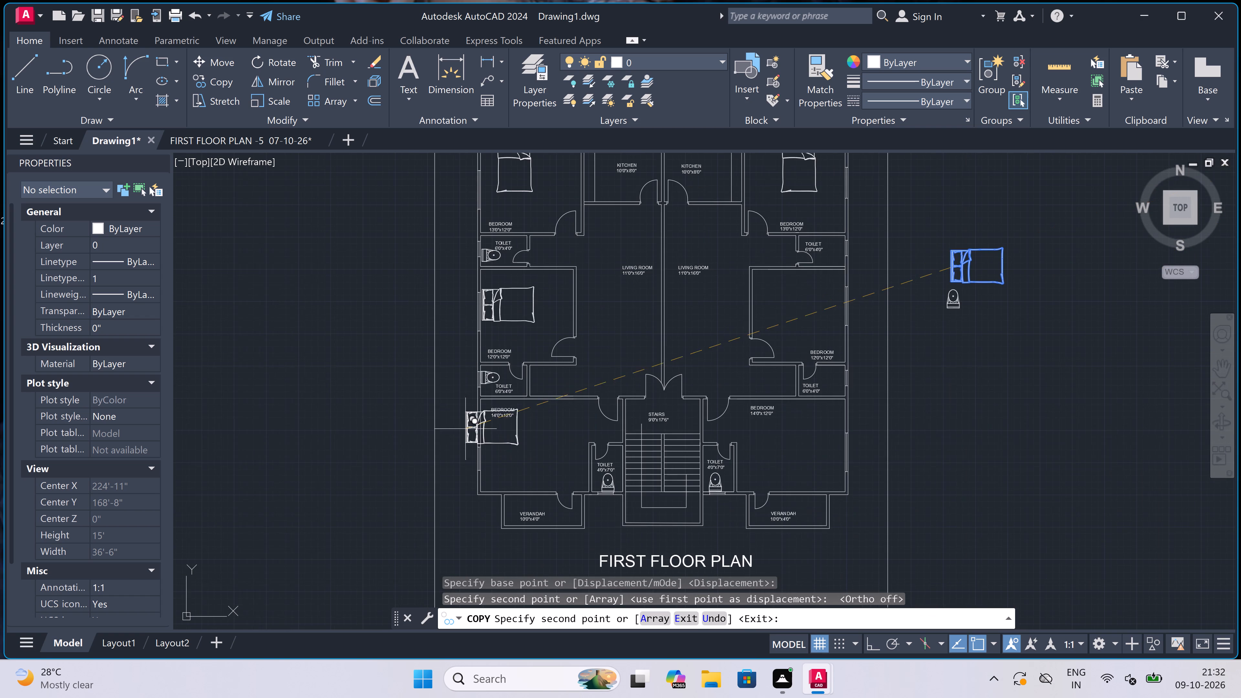
scroll(475, 460, "up", 3)
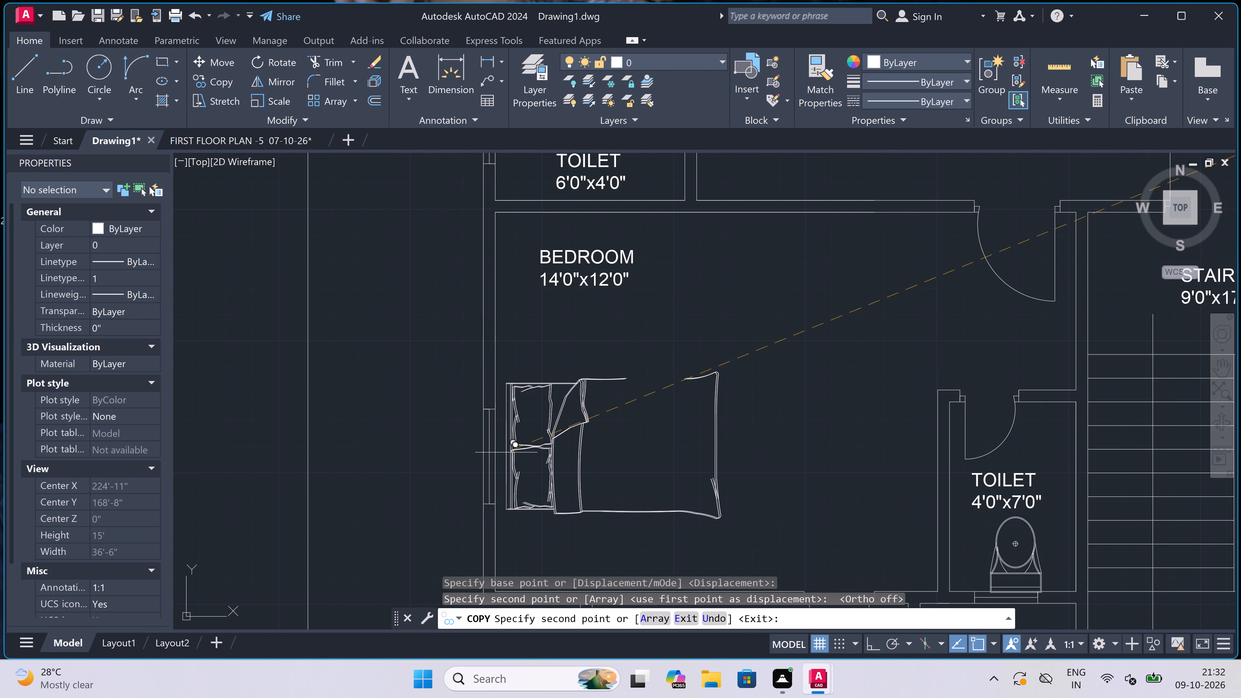
left_click(504, 449)
scroll(531, 386, "down", 4)
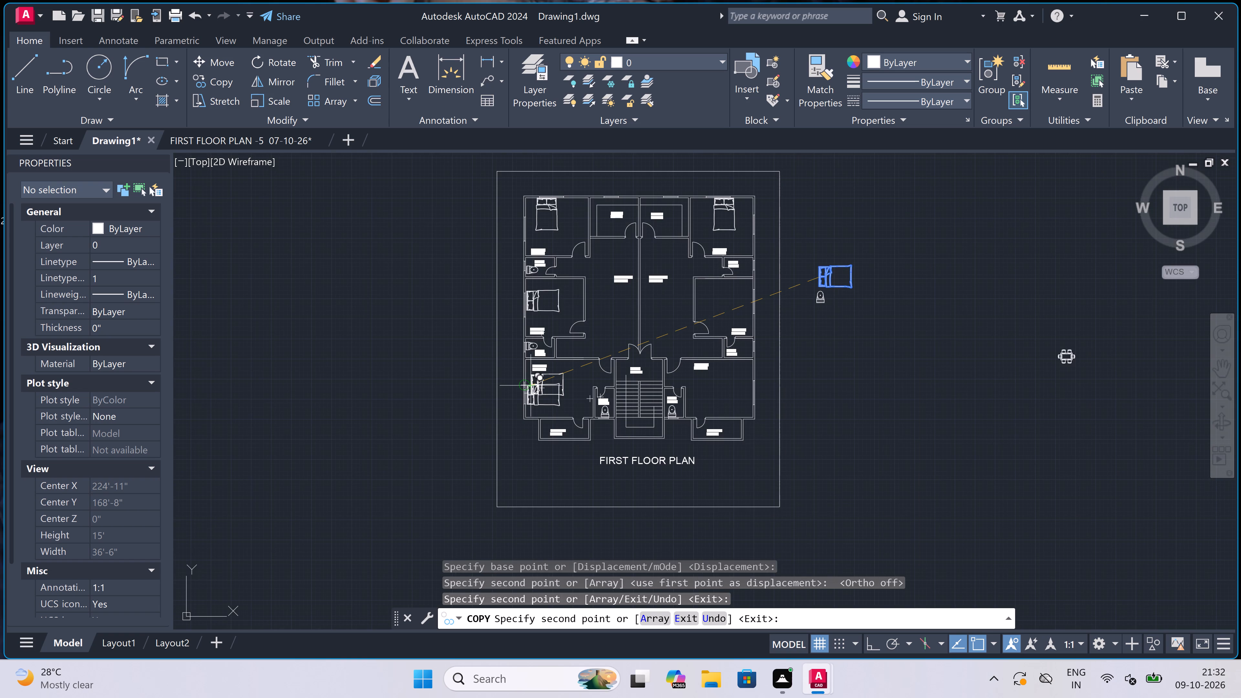
key("Escape")
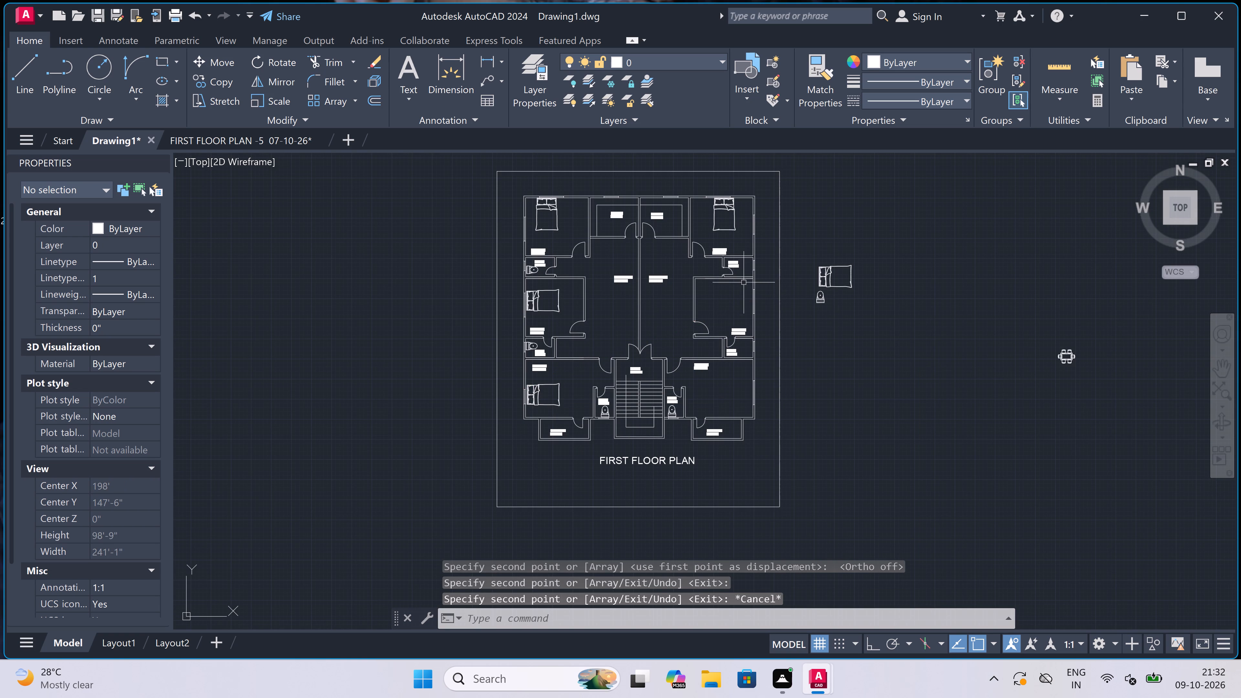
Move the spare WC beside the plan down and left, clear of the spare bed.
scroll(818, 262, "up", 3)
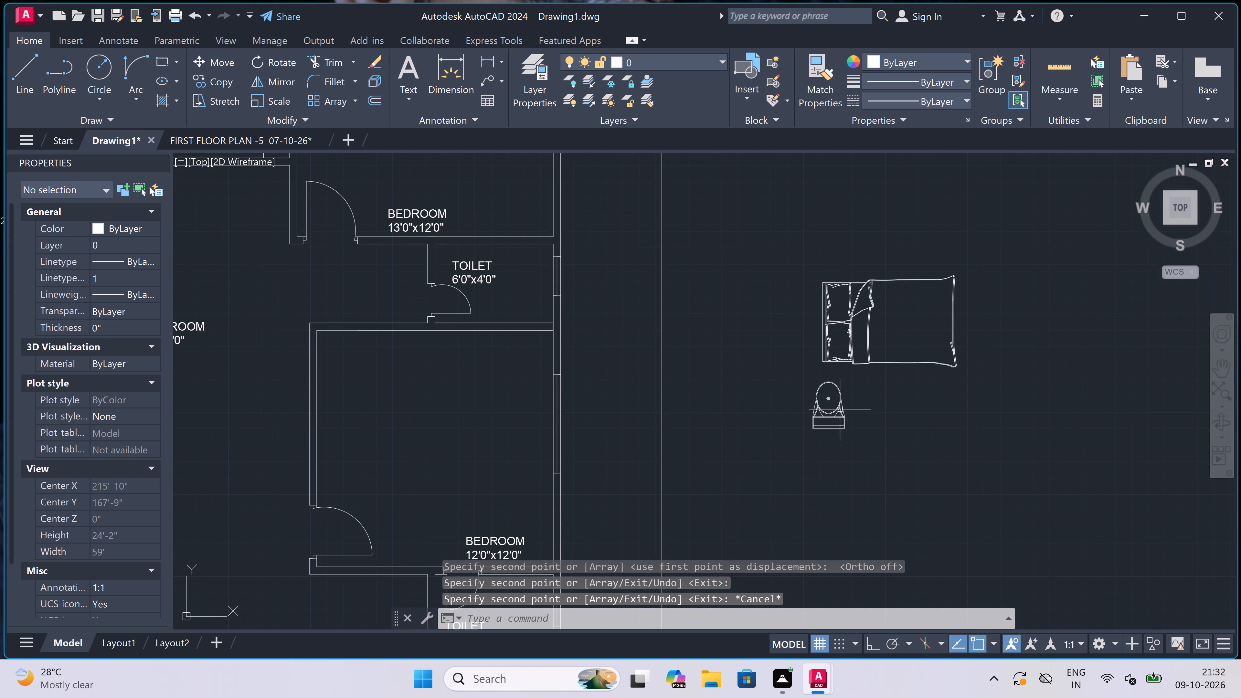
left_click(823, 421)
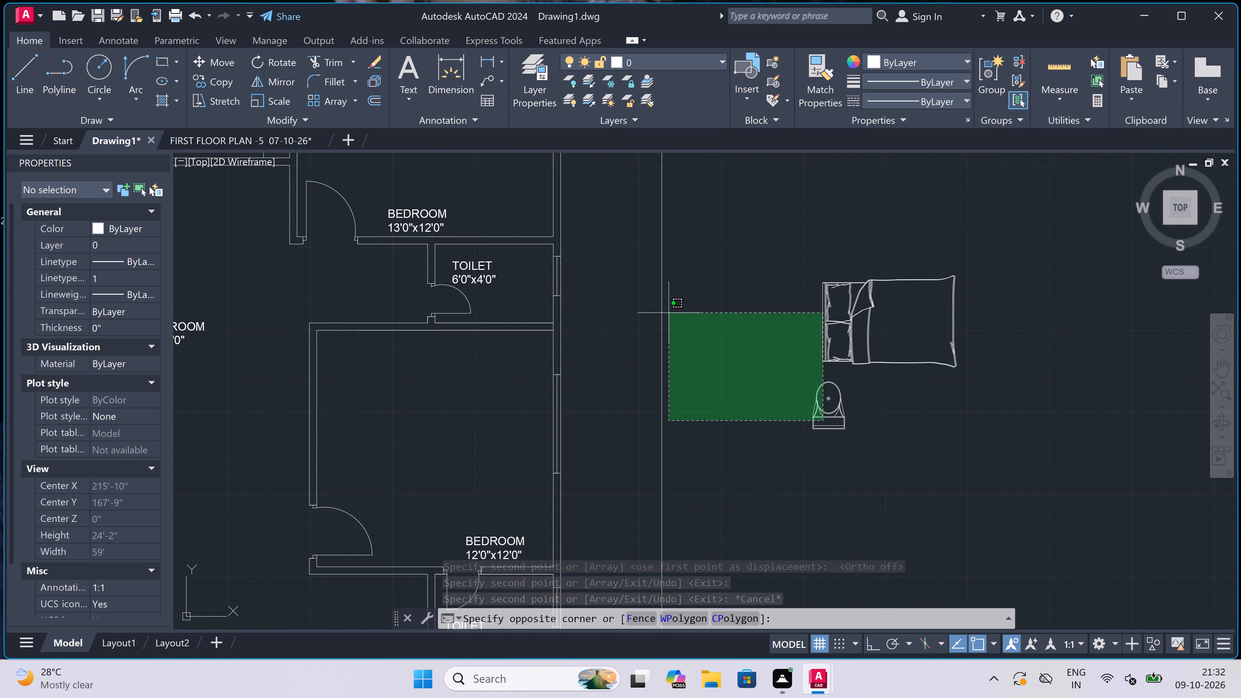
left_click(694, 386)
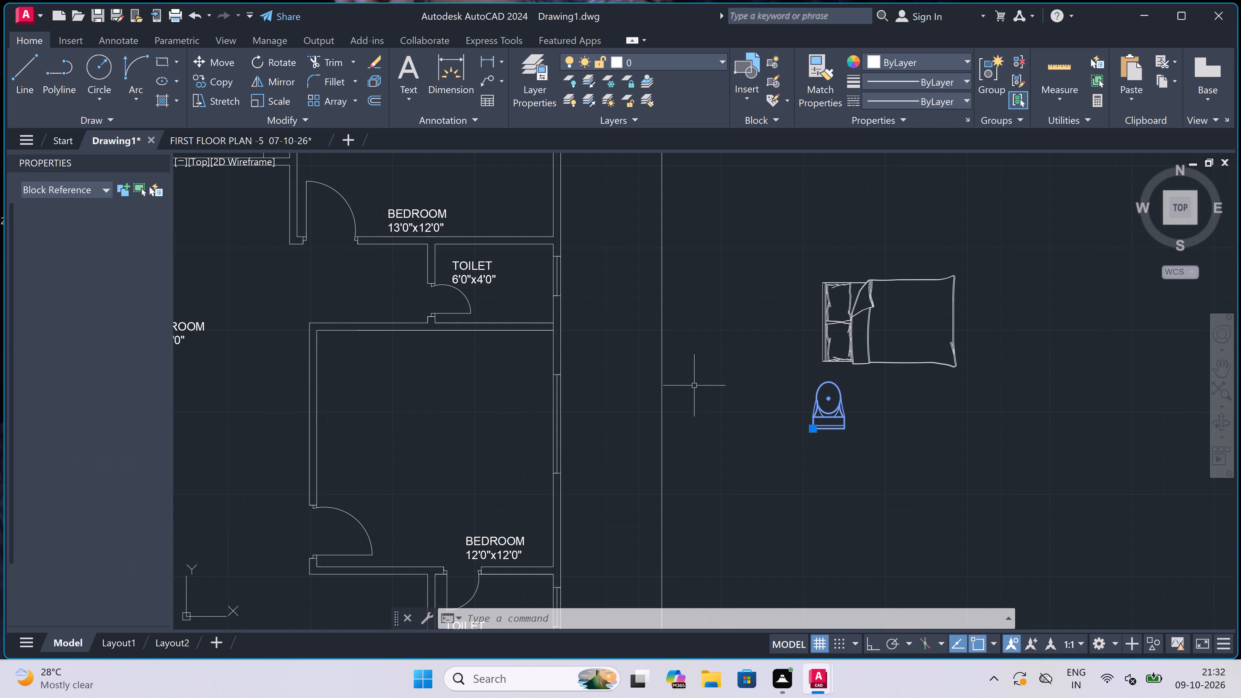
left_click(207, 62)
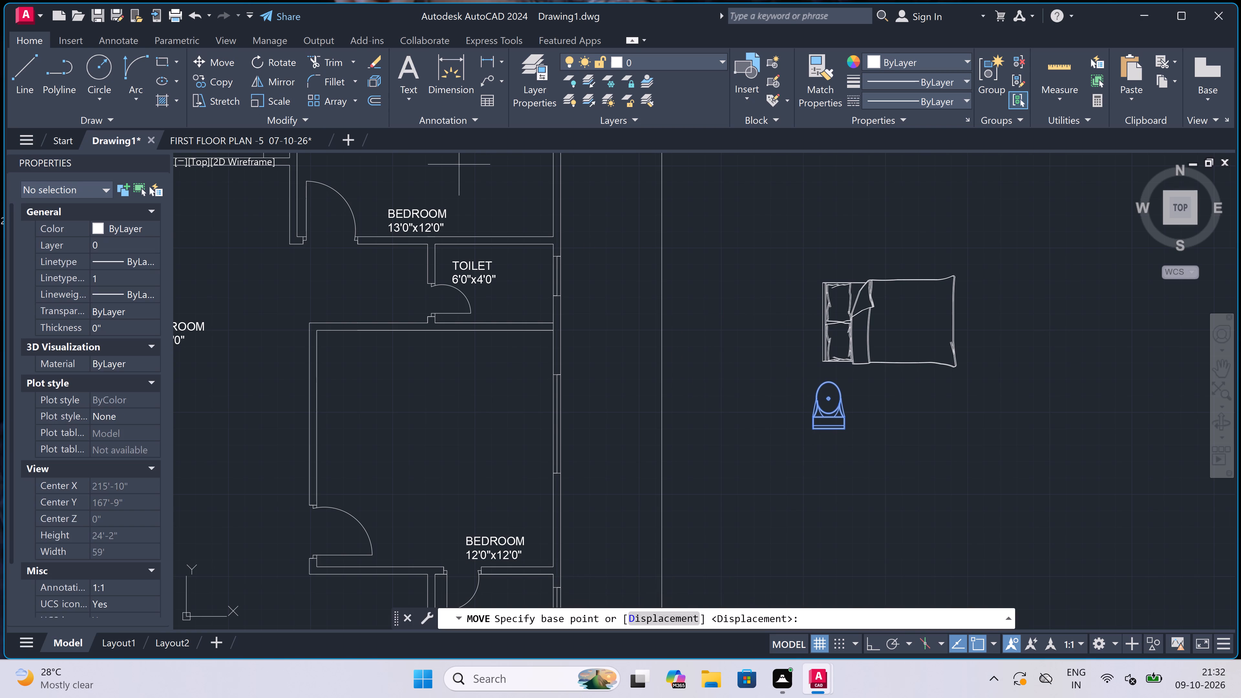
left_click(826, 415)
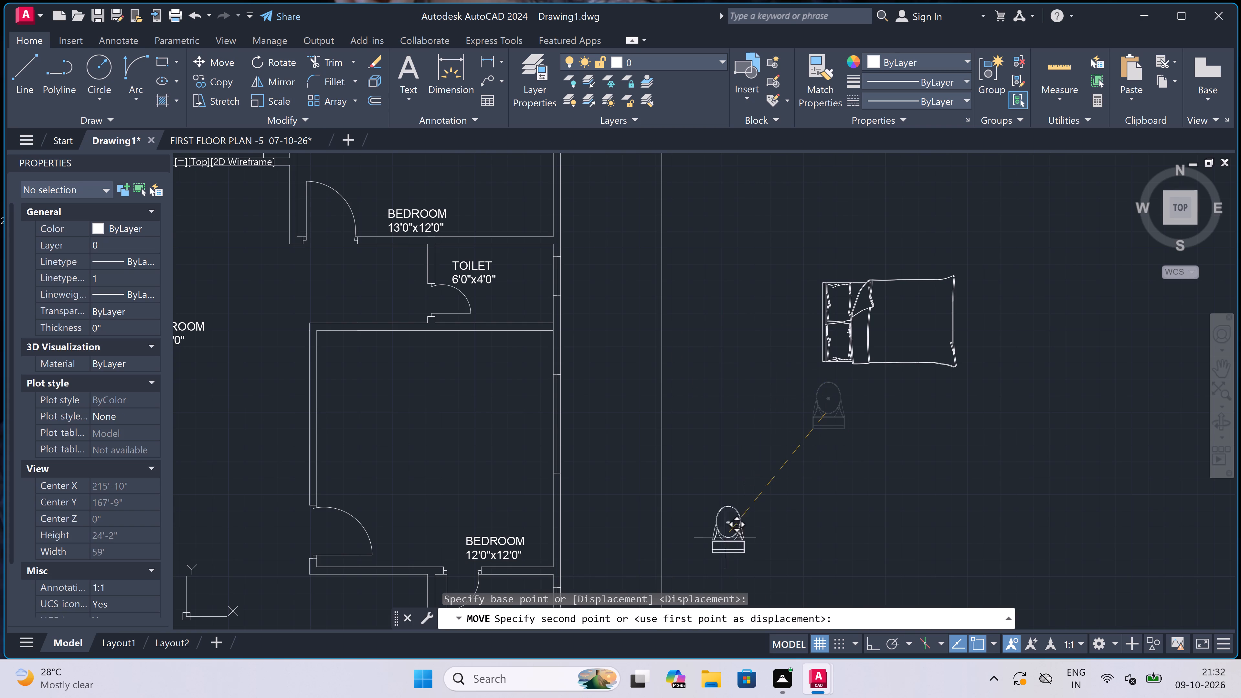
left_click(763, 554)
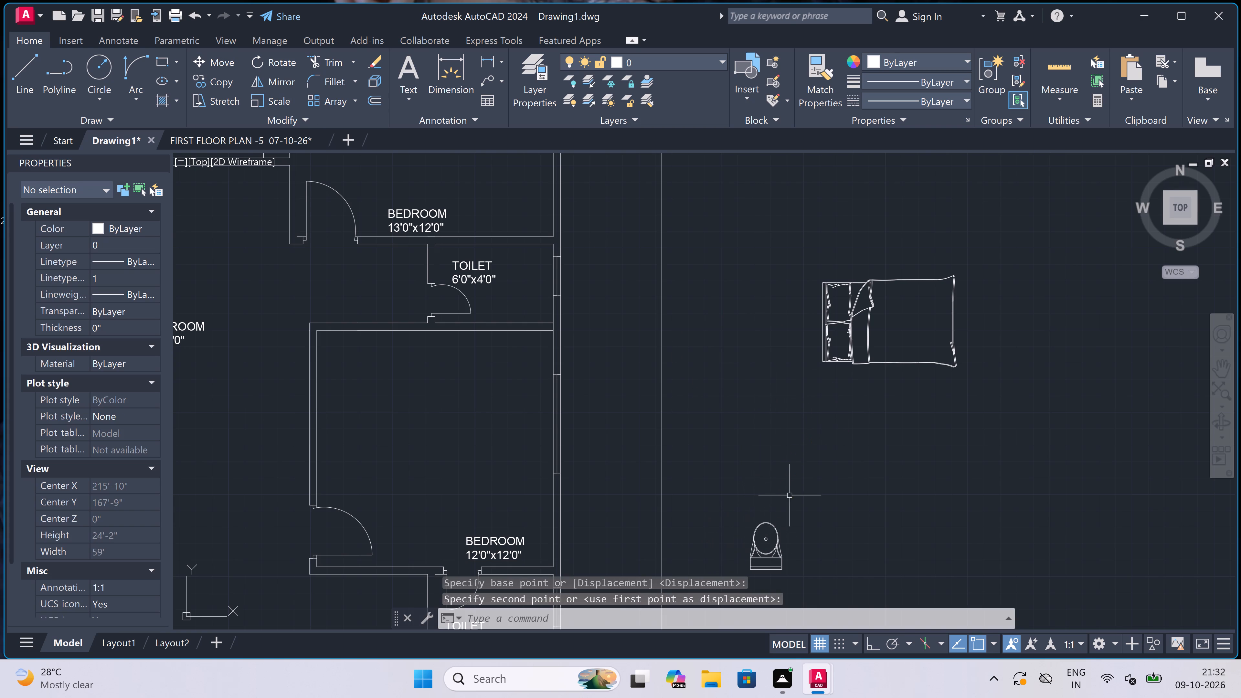
Rotate the spare bed beside the plan by 180° with Ortho on, so its headboard faces right.
left_click_drag(1022, 219, 1018, 227)
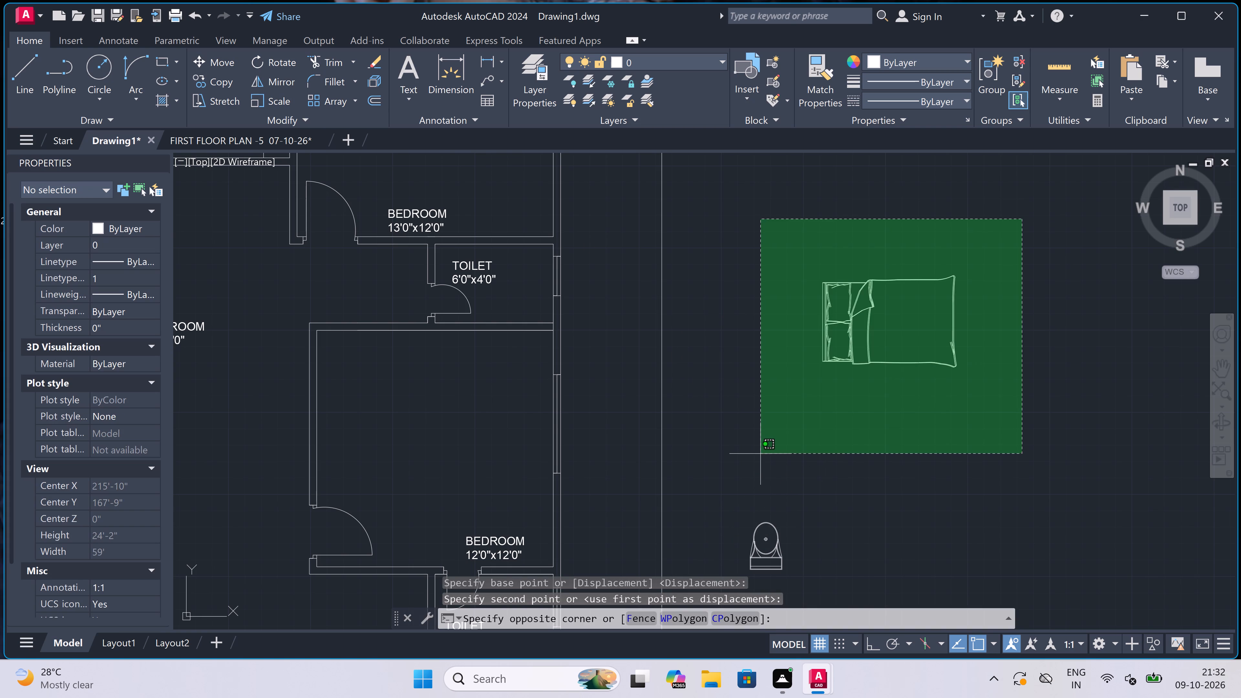
left_click(762, 452)
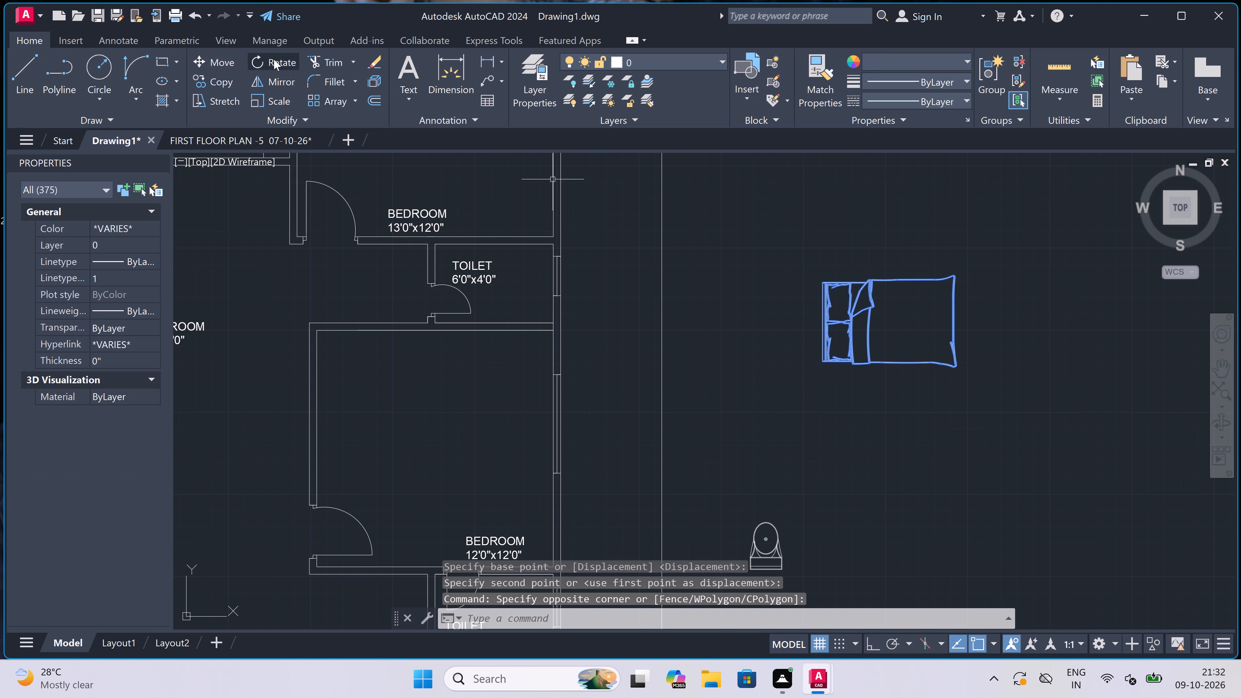
left_click(274, 59)
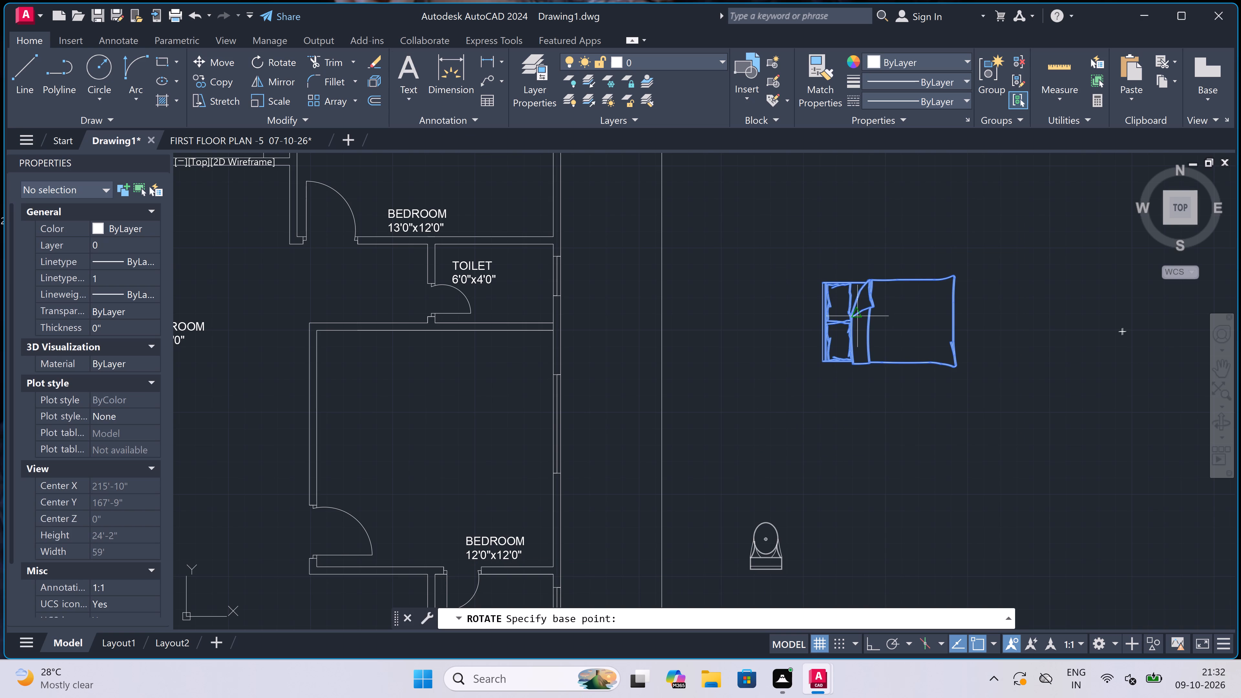
double_click(919, 314)
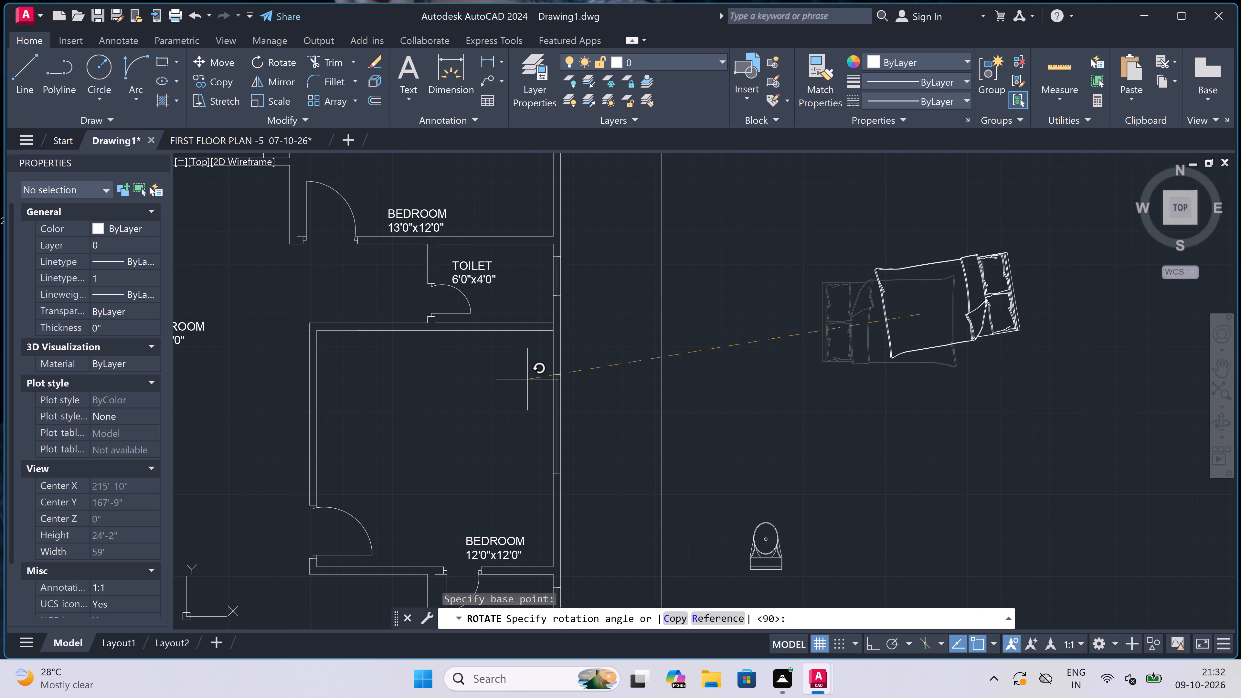
key("F8")
left_click(775, 291)
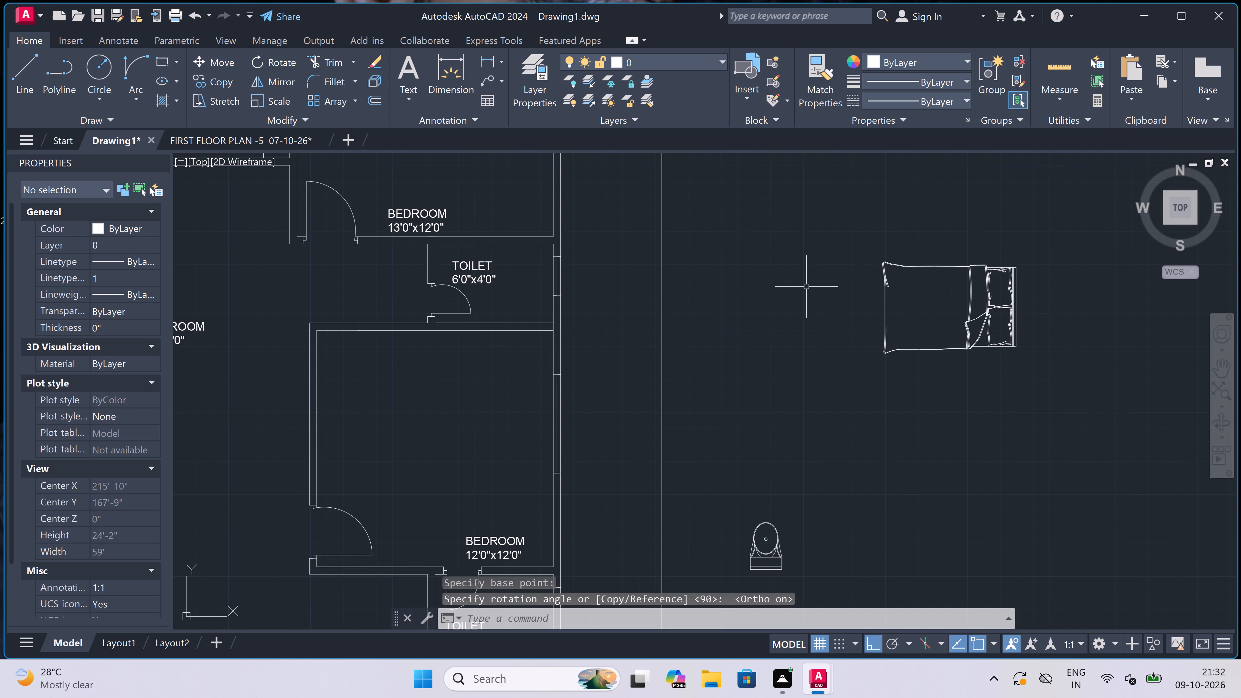
Copy the rotated bed by its headboard's back edge, with Ortho off, to the outer window wall of the right unit's 12'0"x12'0" bedroom.
left_click(1037, 254)
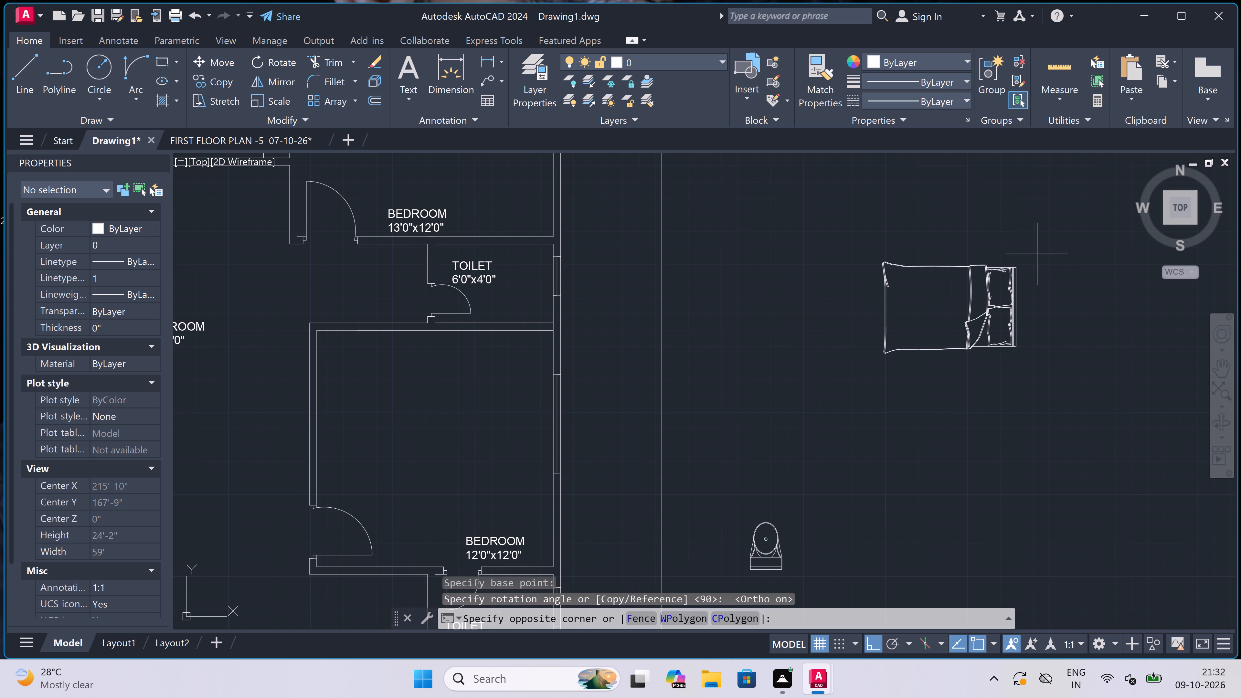
left_click(820, 386)
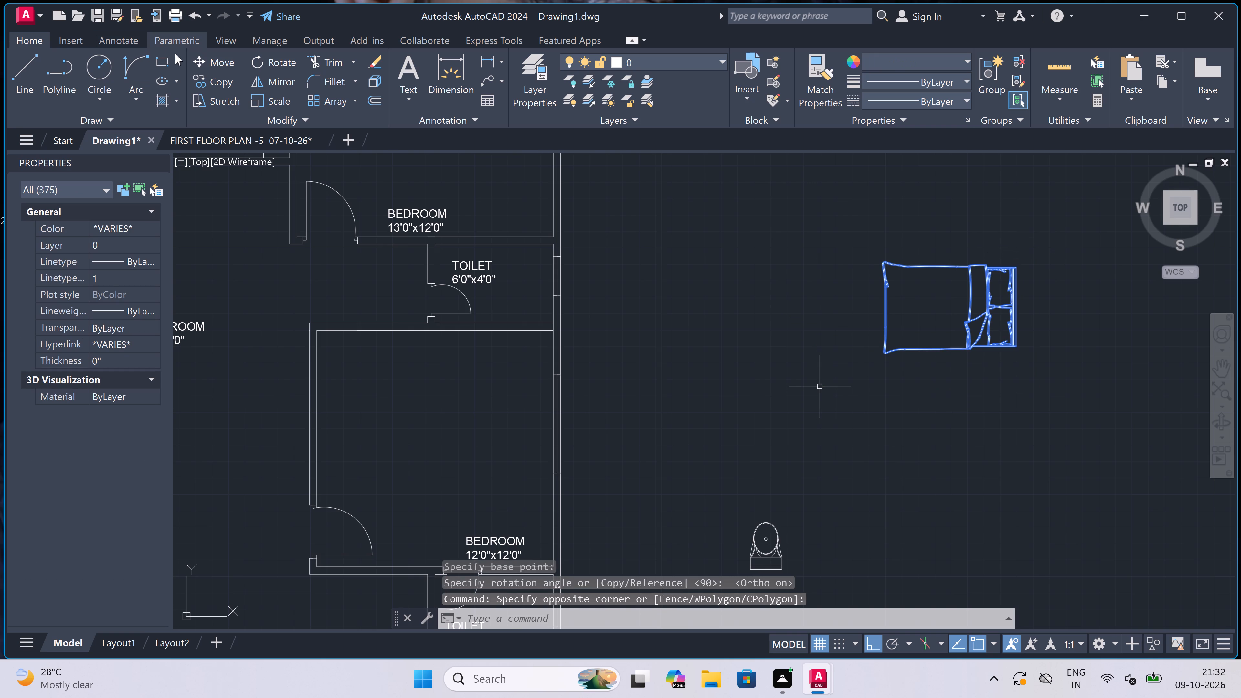
left_click(225, 79)
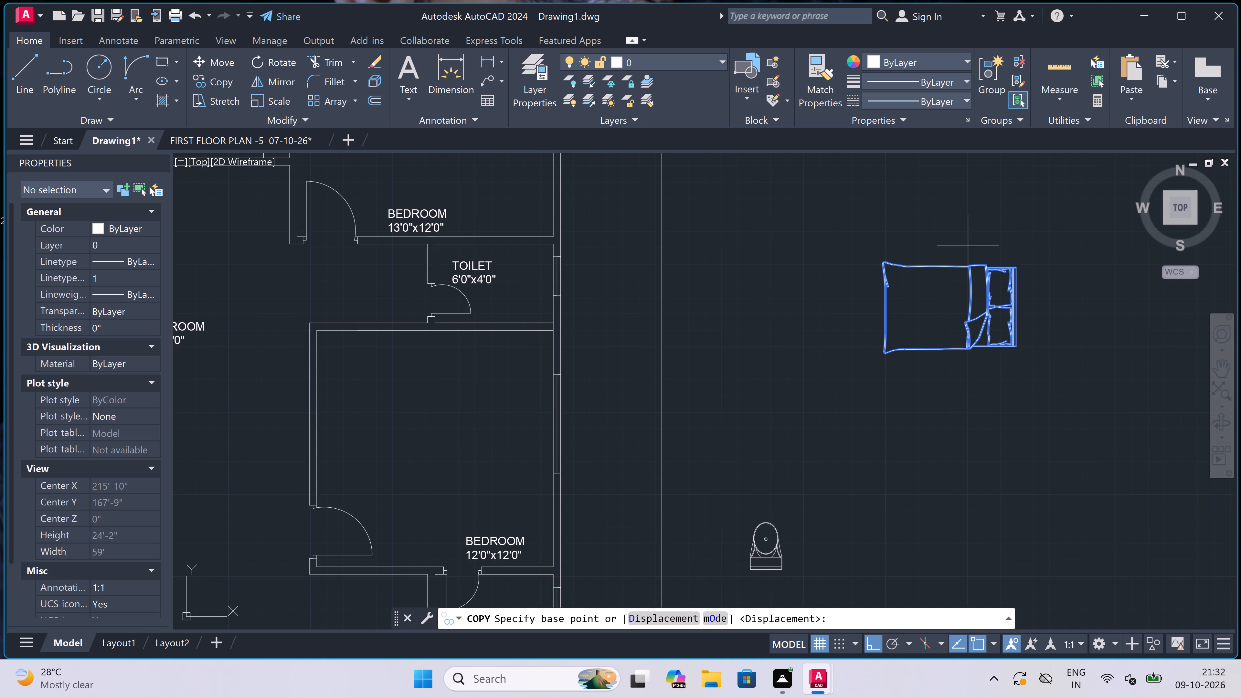
left_click(1021, 302)
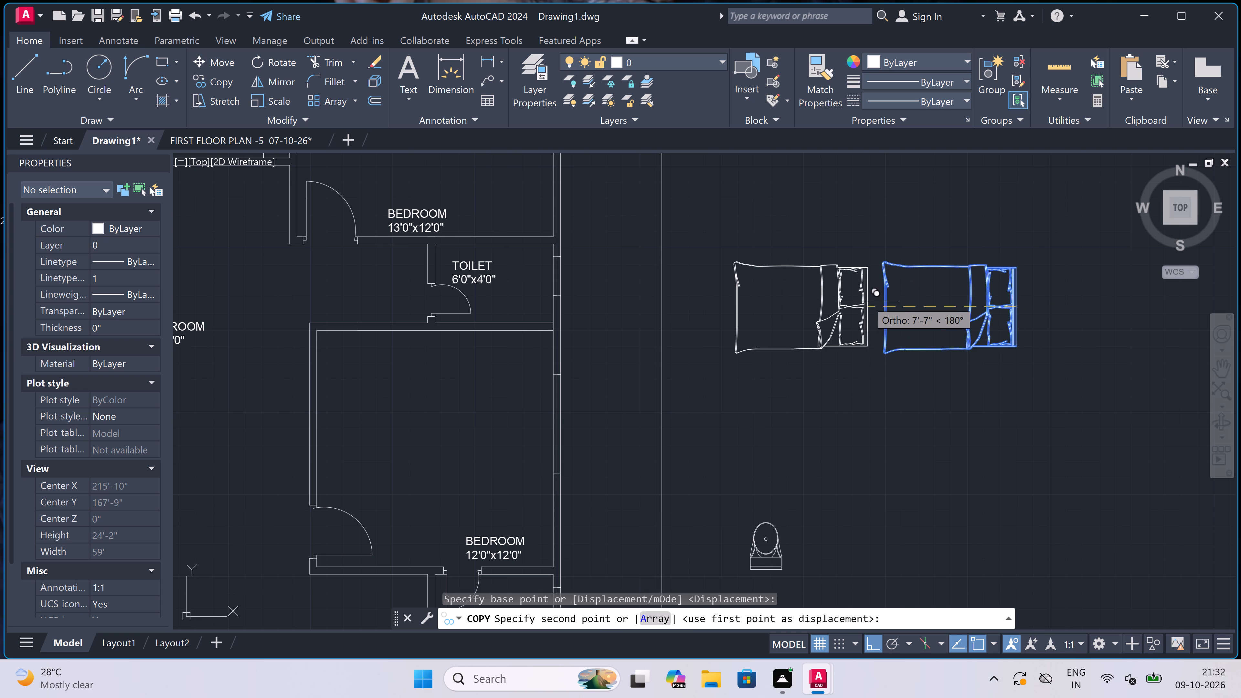
key("F8")
scroll(869, 279, "down", 1)
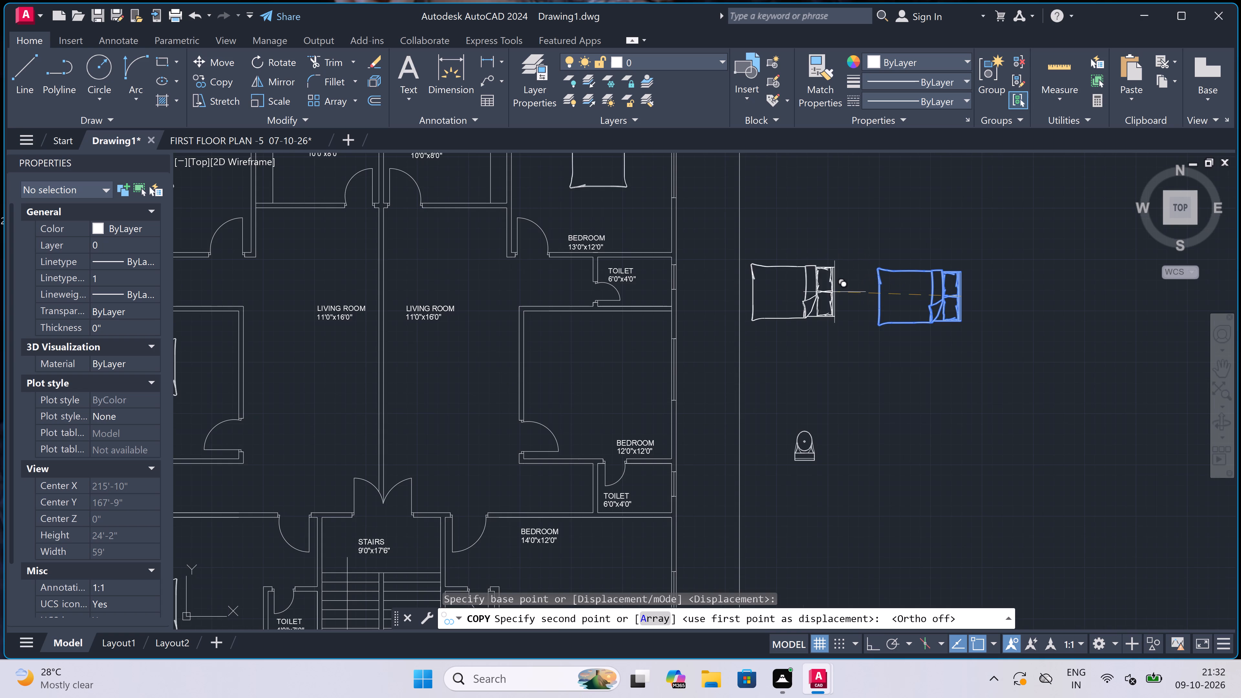
scroll(689, 393, "up", 3)
scroll(576, 356, "up", 1)
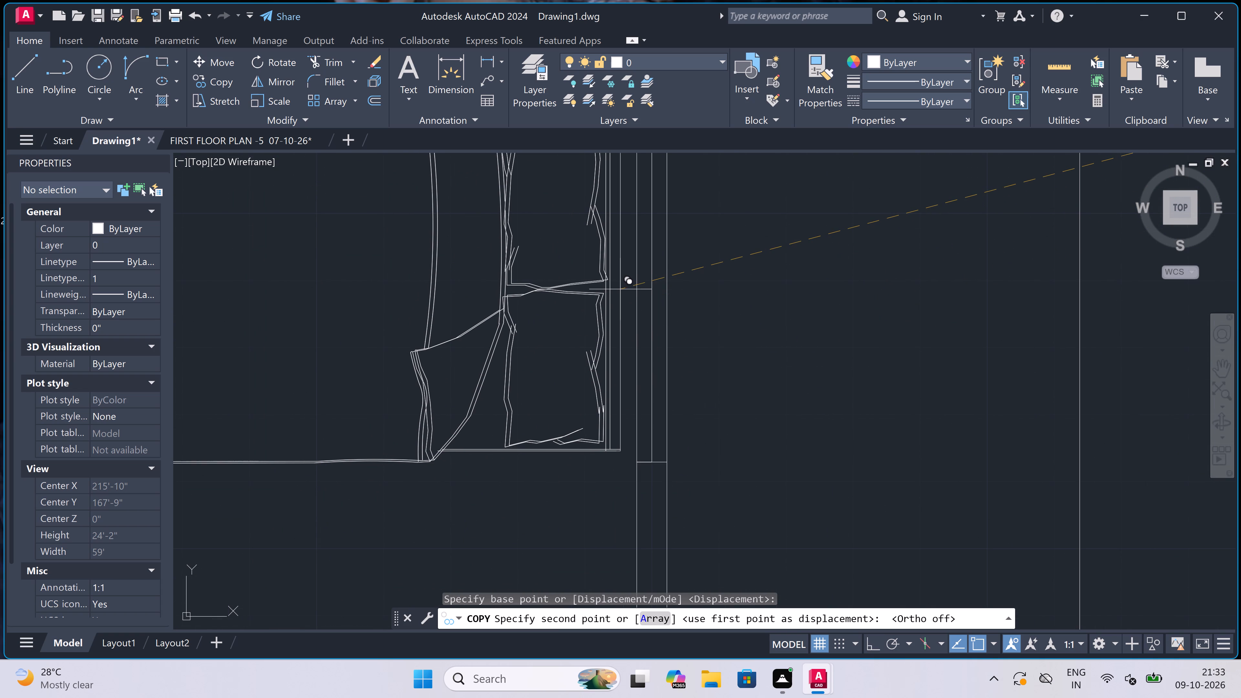
left_click(624, 289)
Place another bed copy against the outer window wall of the right unit's 14'0"x12'0" bedroom and finish copying.
scroll(624, 289, "down", 6)
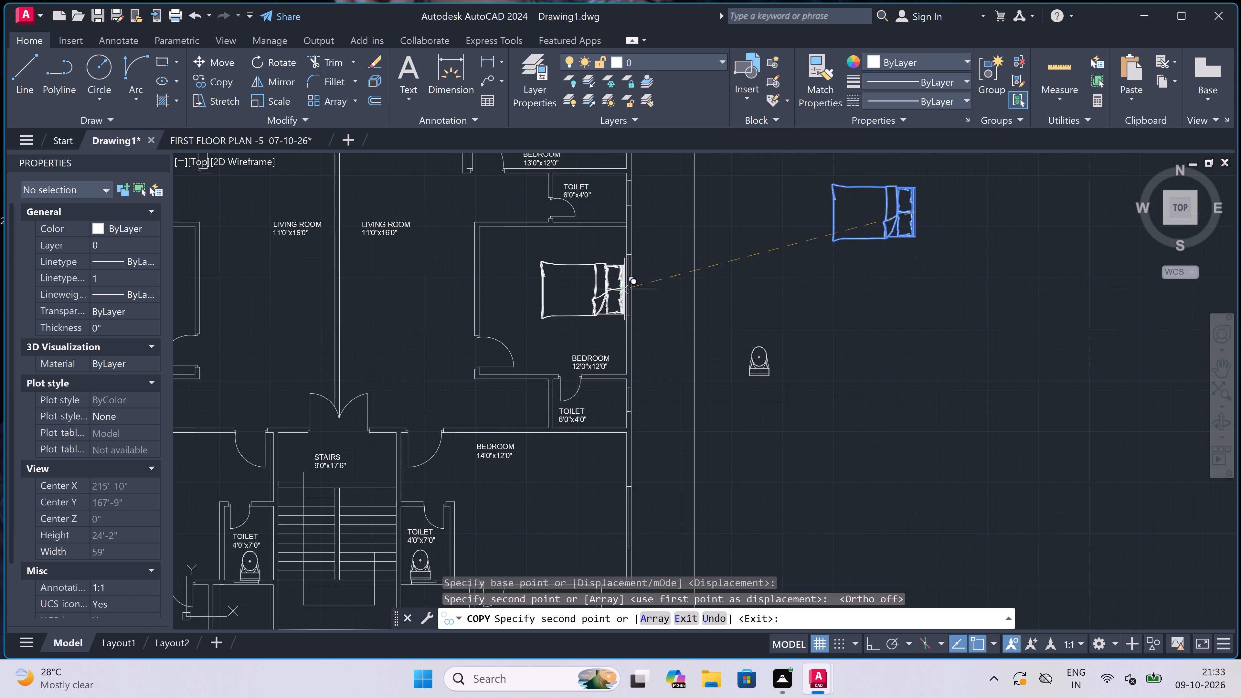
scroll(612, 386, "up", 3)
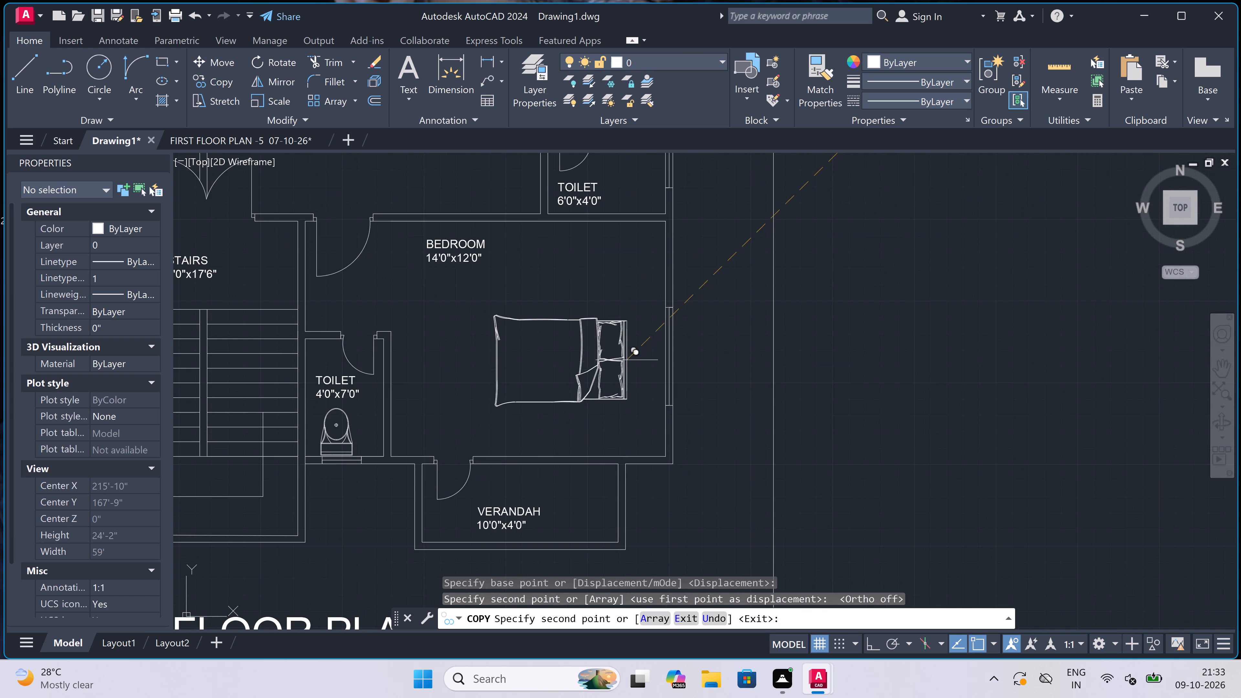
scroll(634, 349, "up", 2)
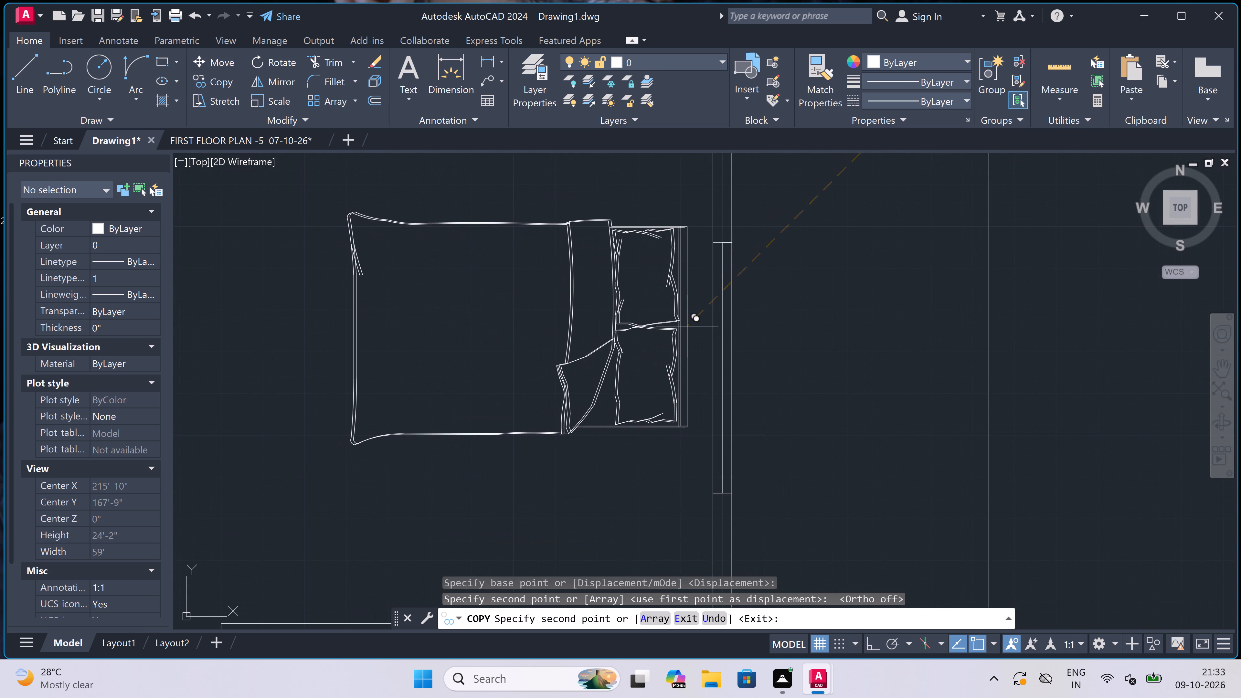
left_click(697, 328)
scroll(689, 346, "down", 3)
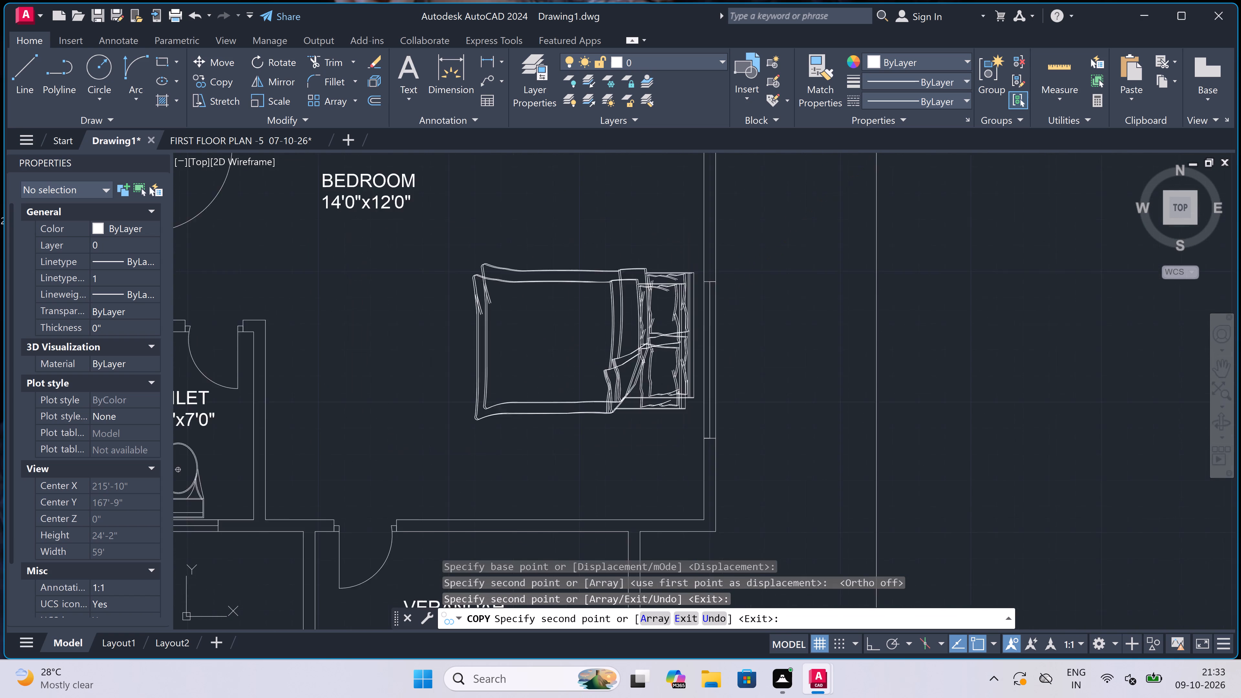
scroll(689, 346, "down", 4)
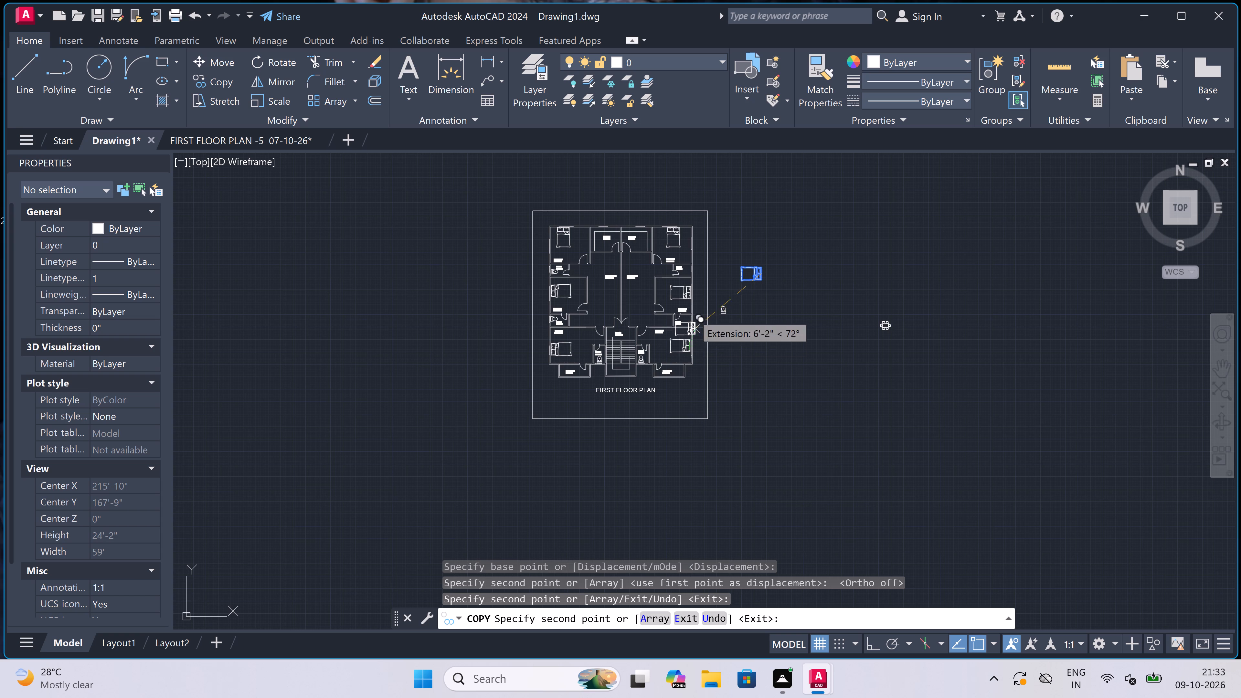
scroll(695, 309, "up", 2)
key("Escape")
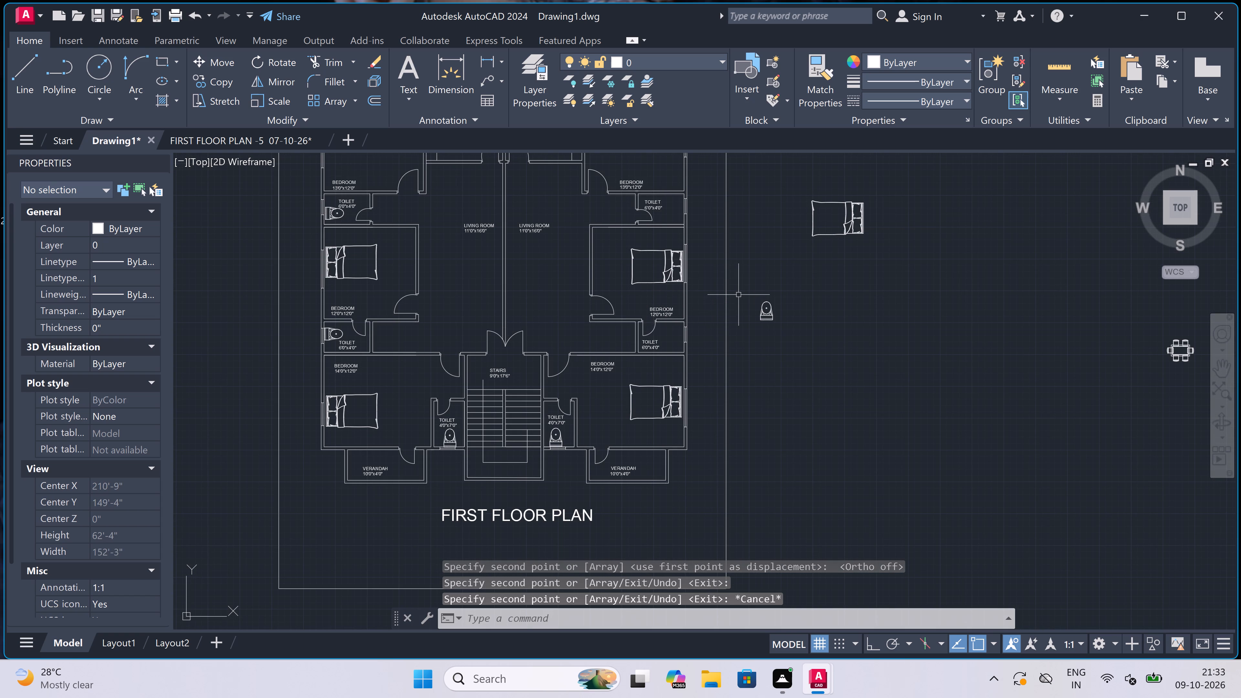
Delete the spare bed and the spare WC beside the floor plan.
scroll(789, 301, "up", 1)
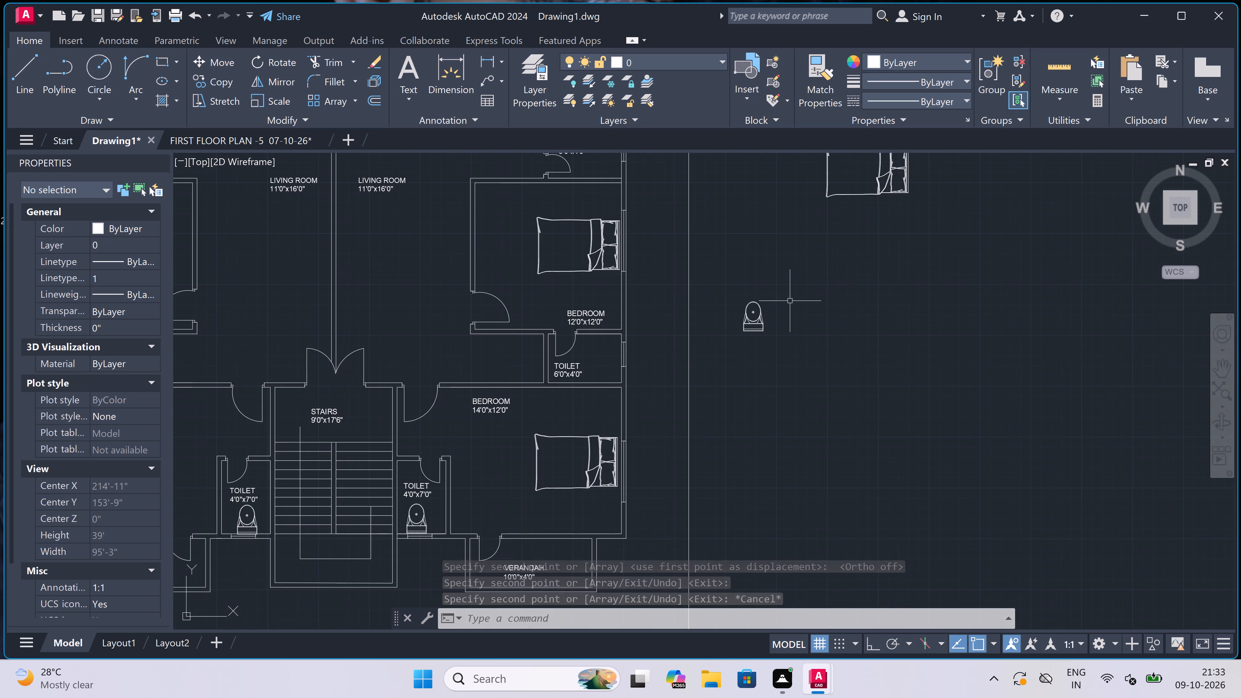
scroll(817, 275, "down", 3)
scroll(841, 245, "up", 1)
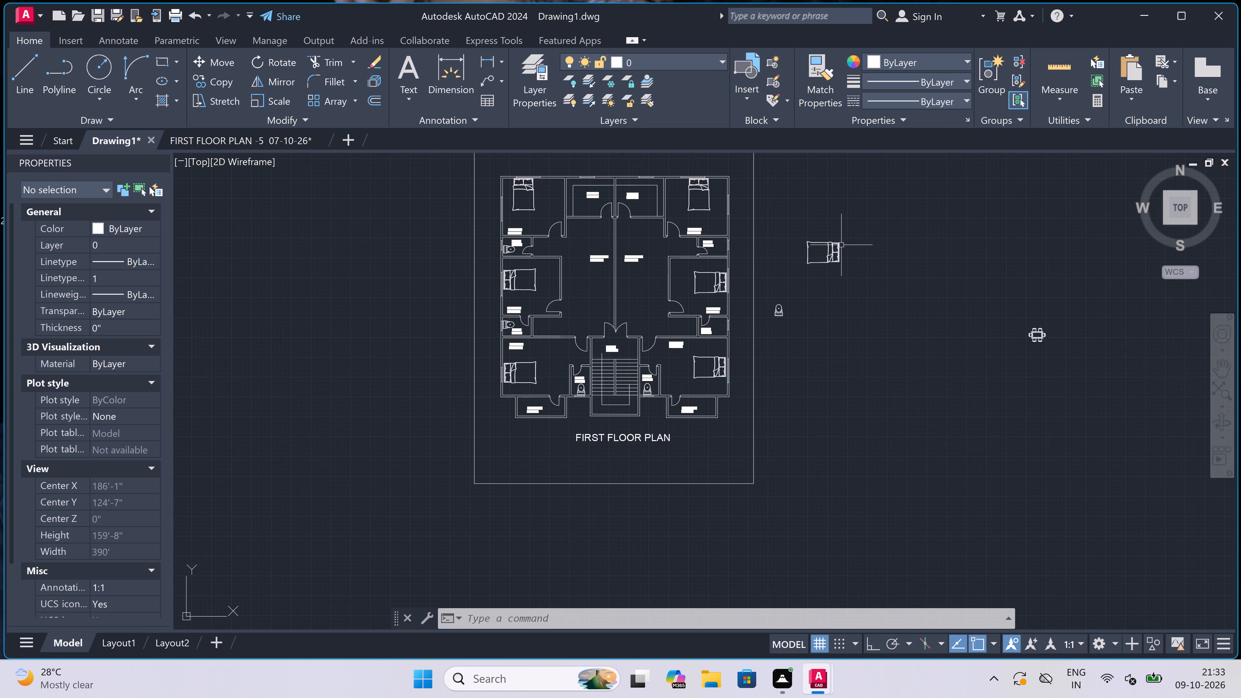
left_click(856, 220)
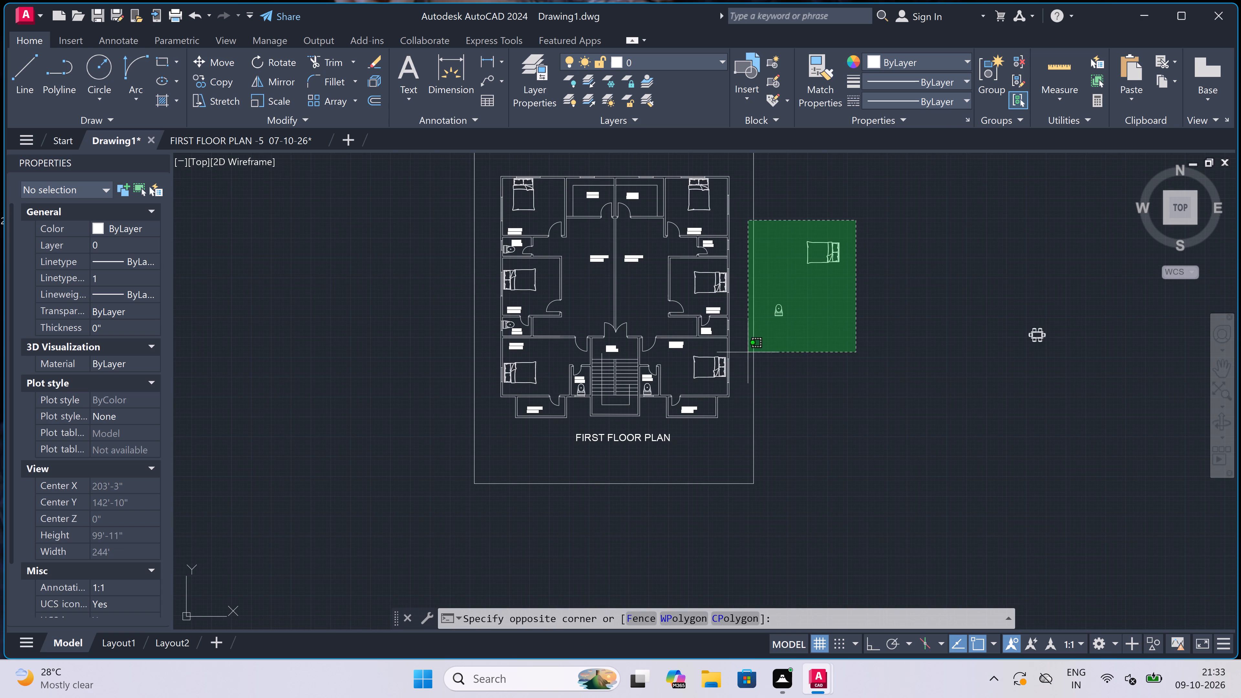
left_click(764, 334)
key("Delete")
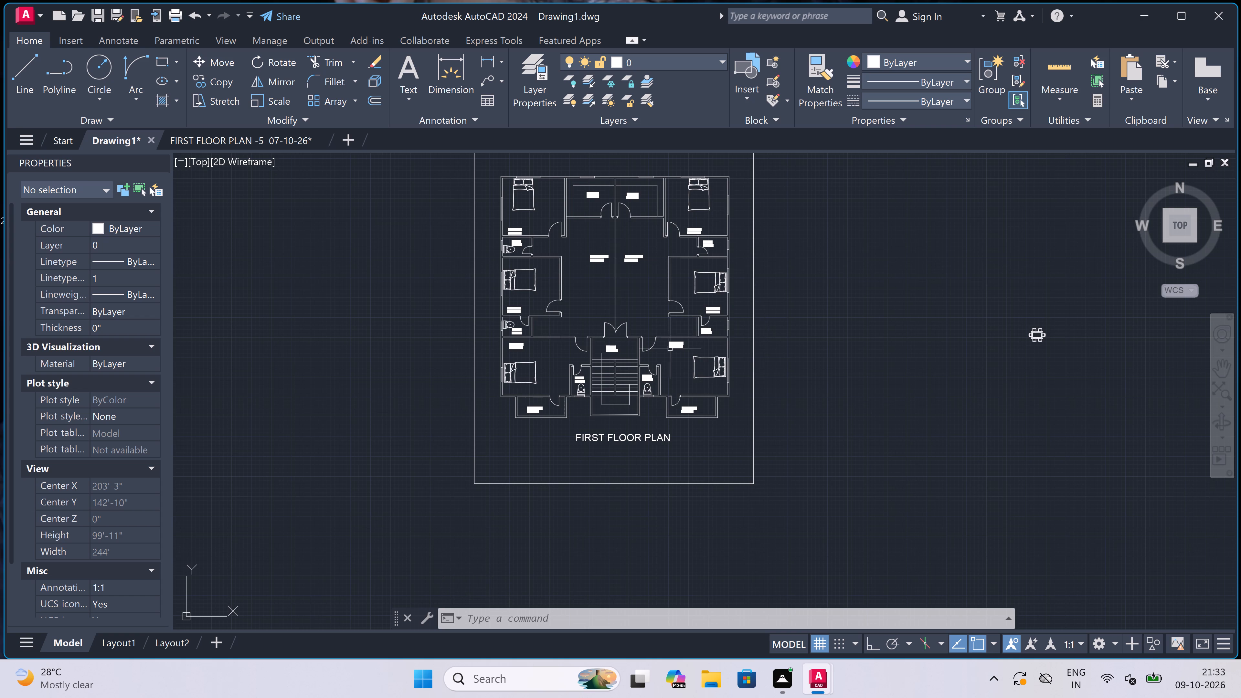
Move the spare six-seat dining set from beside the plan into the left unit's living room, above its room label.
scroll(673, 347, "down", 2)
scroll(787, 327, "up", 2)
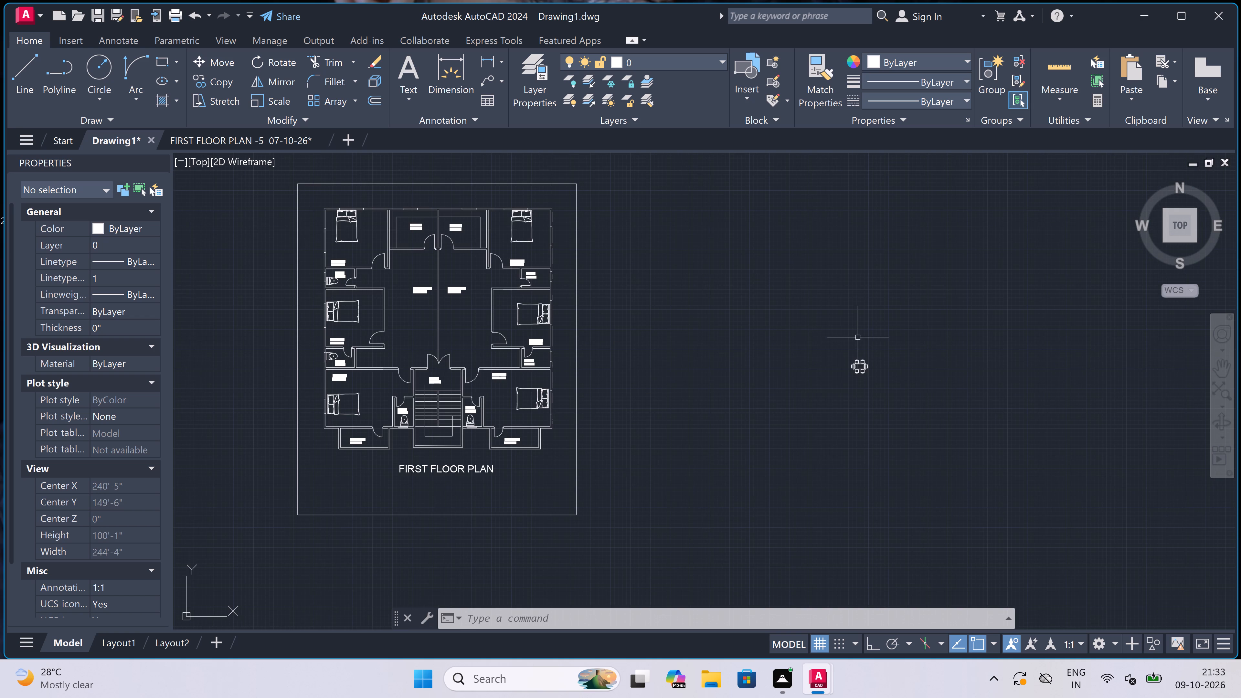
left_click(875, 349)
left_click(811, 391)
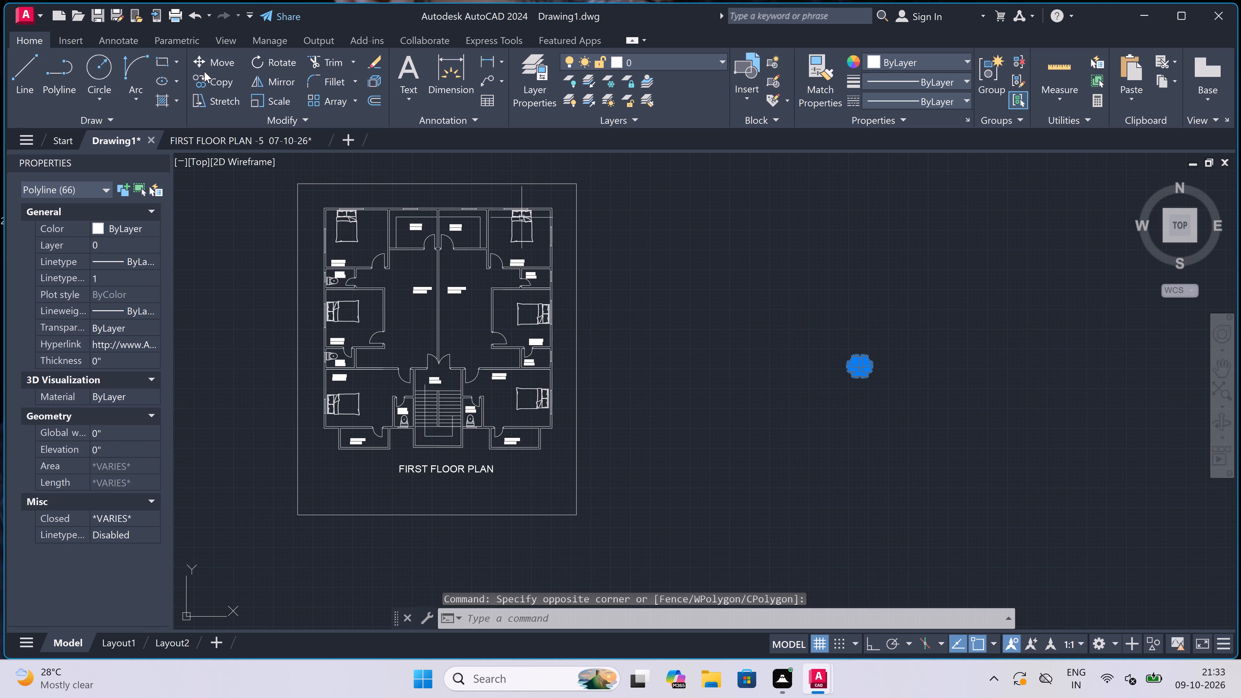
left_click(217, 56)
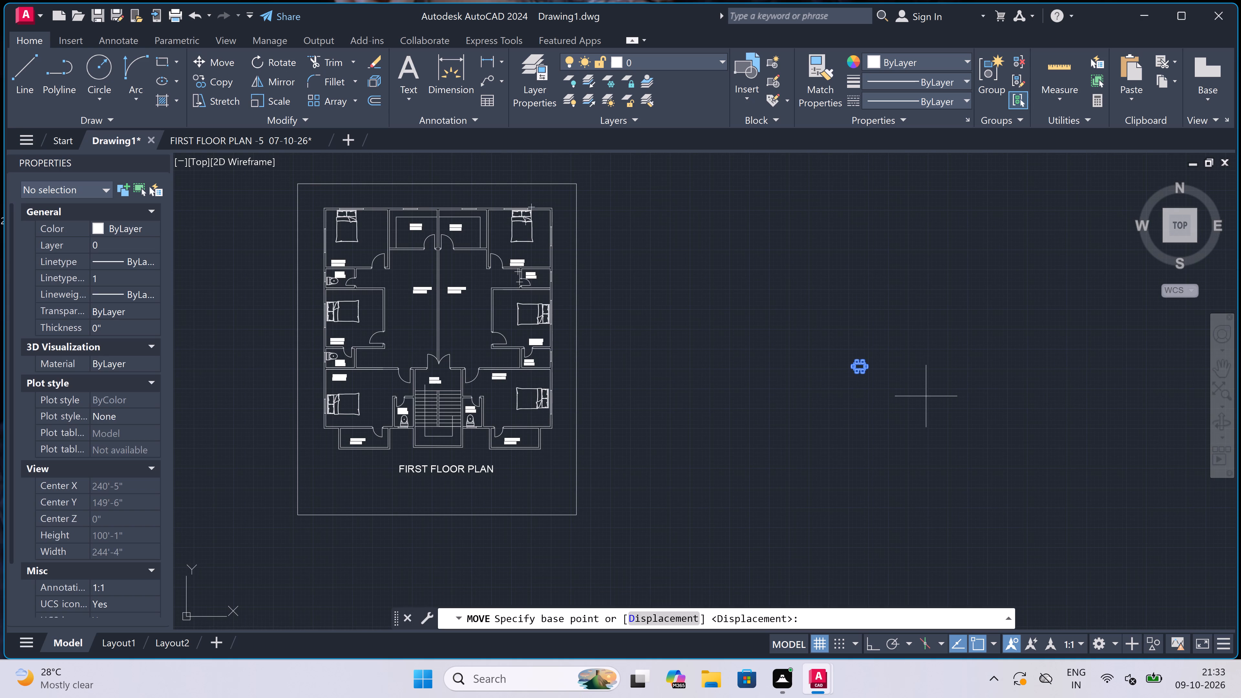
left_click(863, 363)
scroll(276, 283, "up", 3)
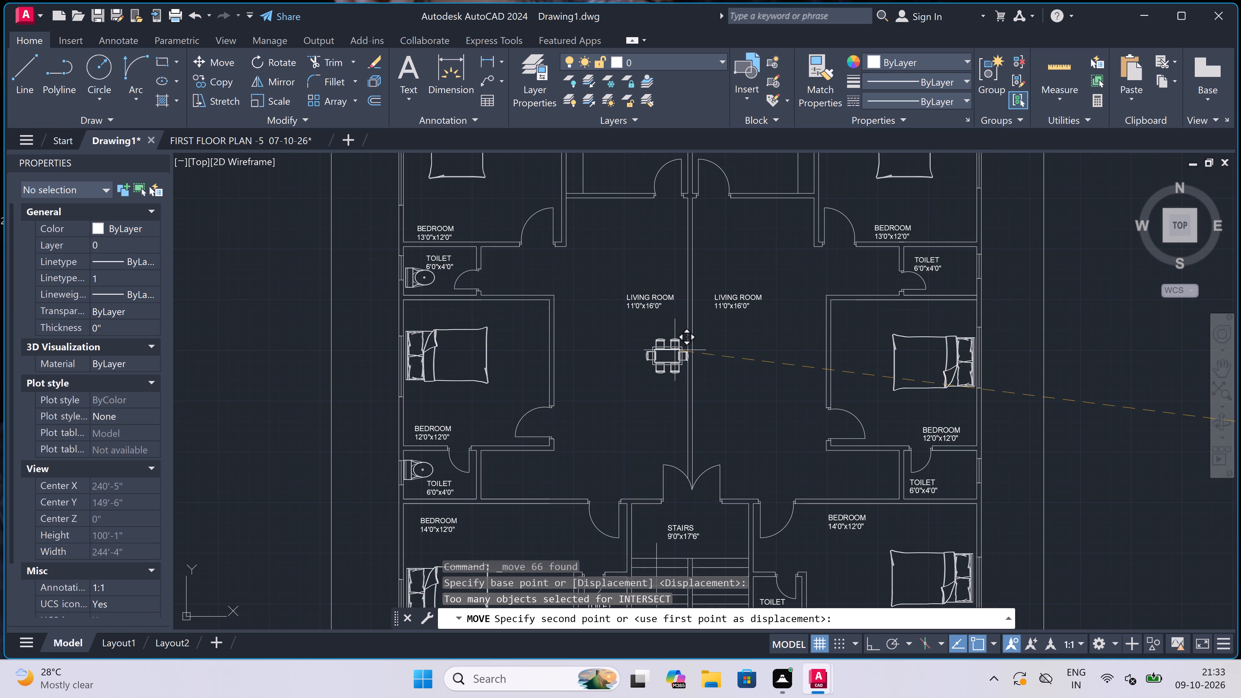
scroll(674, 349, "down", 1)
scroll(661, 266, "up", 1)
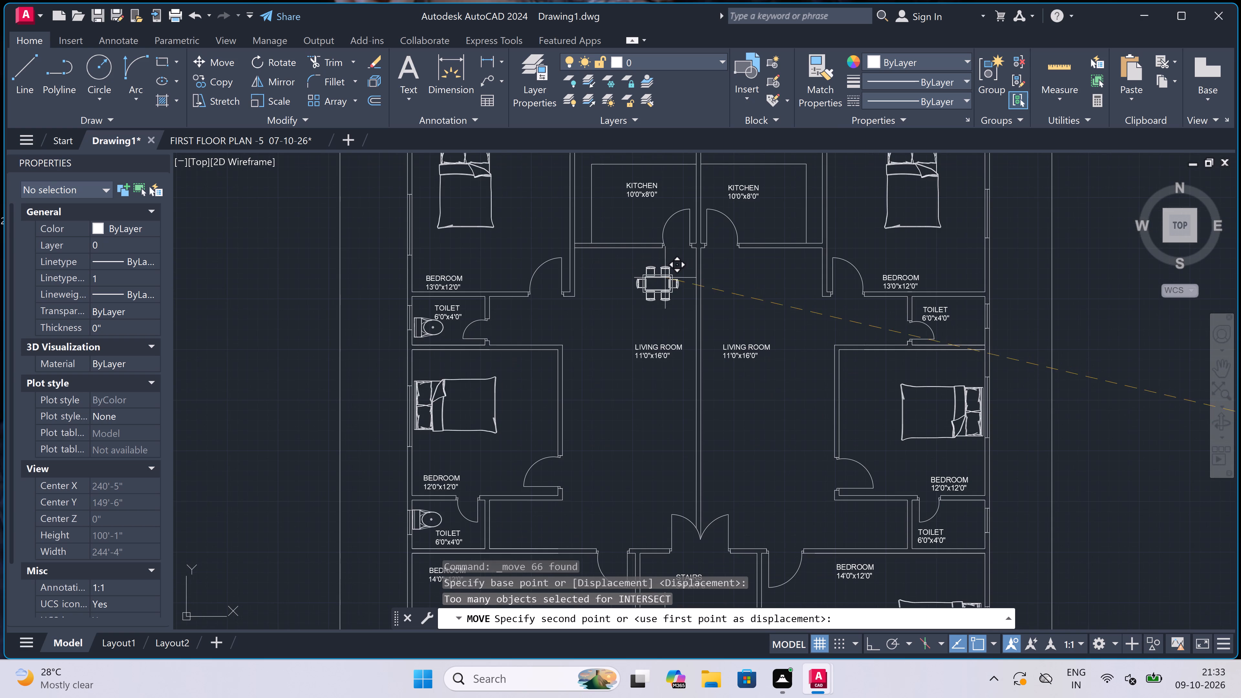
left_click(667, 291)
Copy the dining set by its table centre across the party wall to the matching spot in the right unit's living room.
scroll(669, 290, "up", 2)
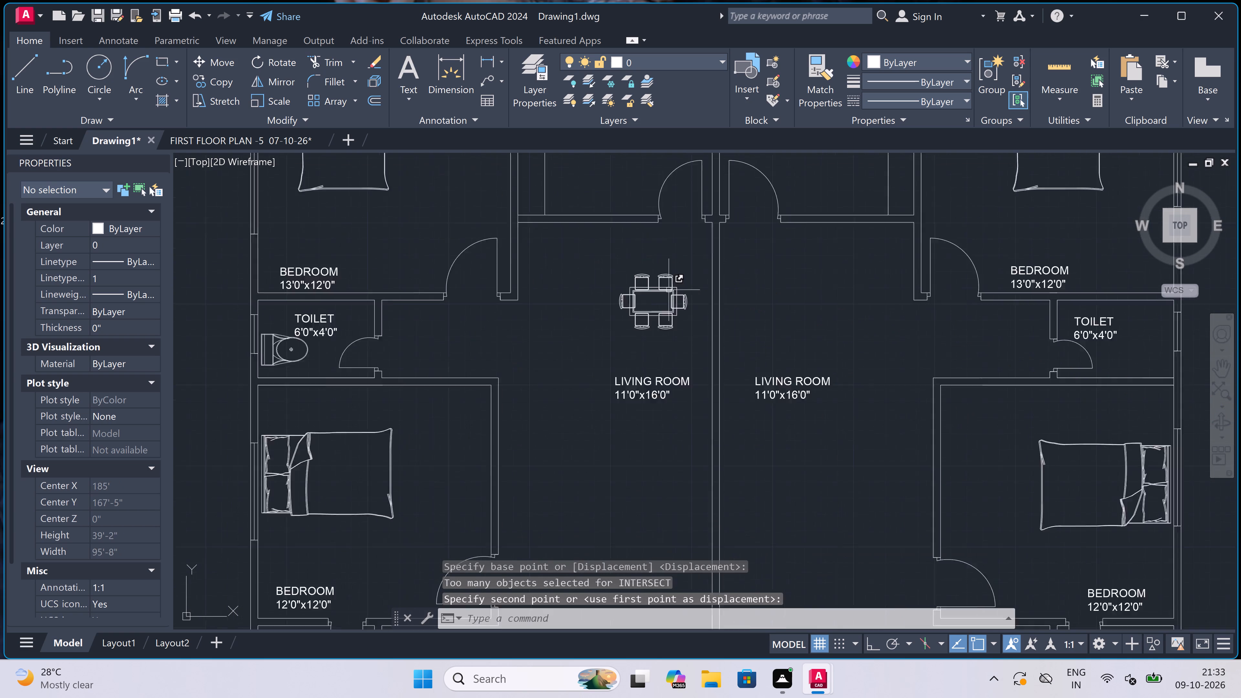
left_click_drag(723, 239, 722, 244)
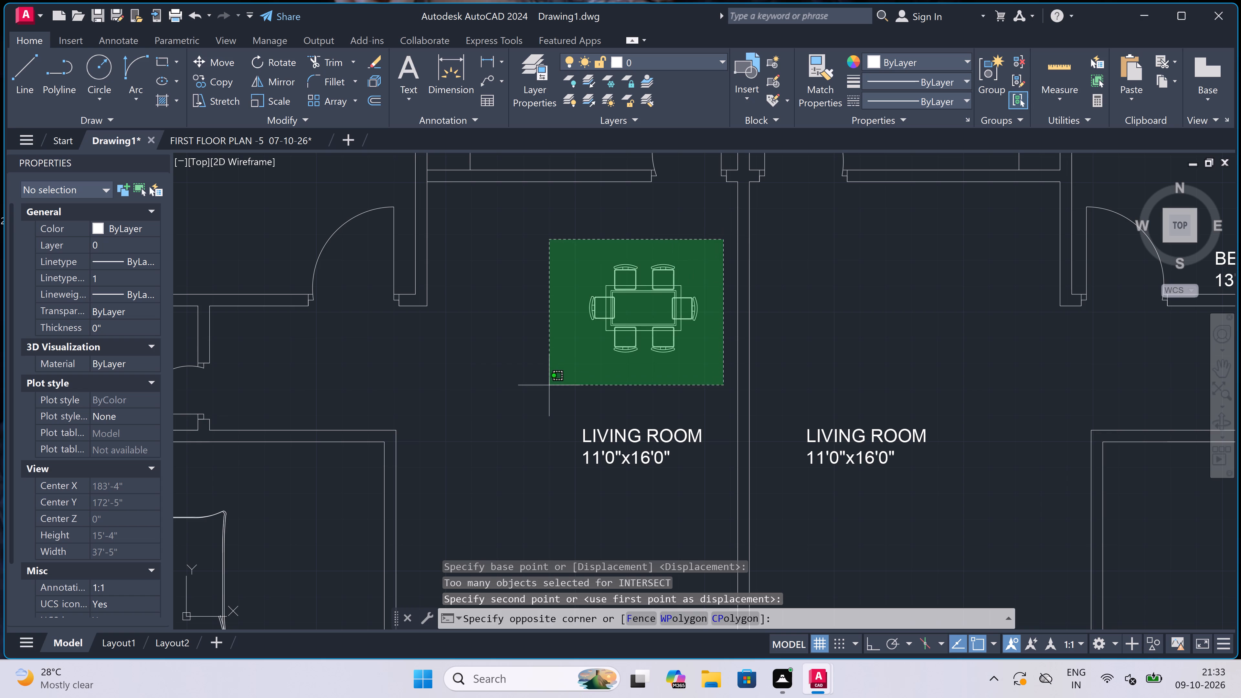
left_click(550, 383)
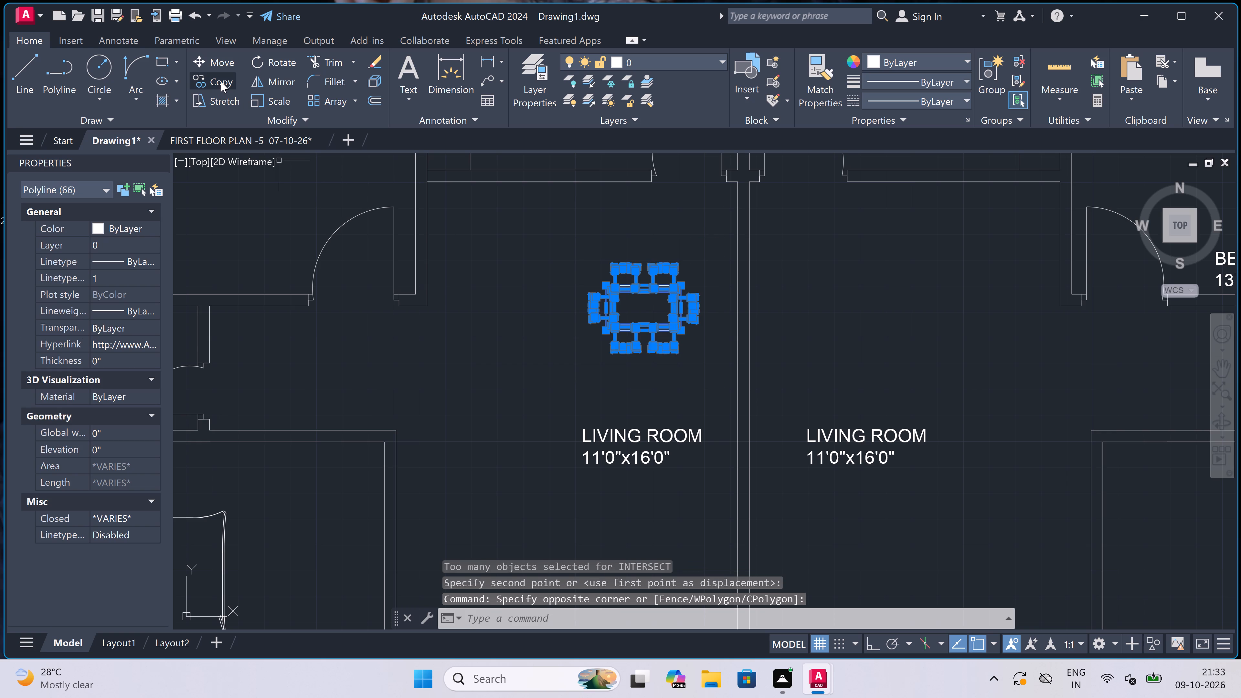
left_click(222, 81)
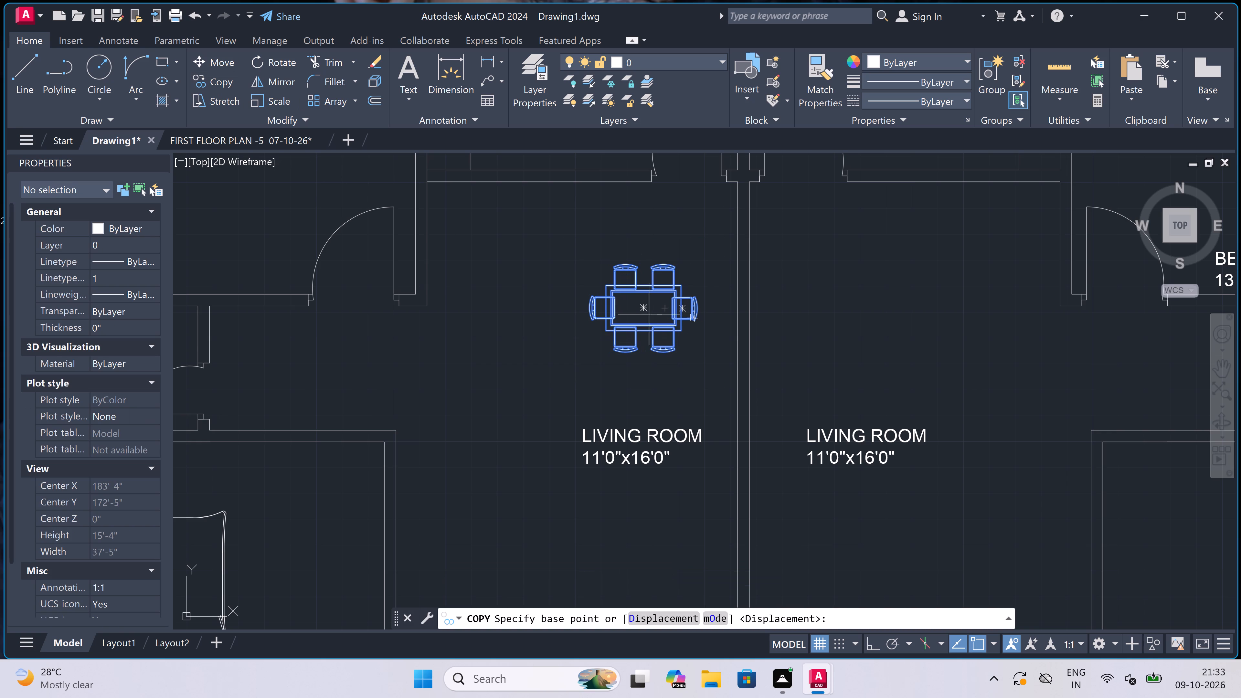
left_click(645, 307)
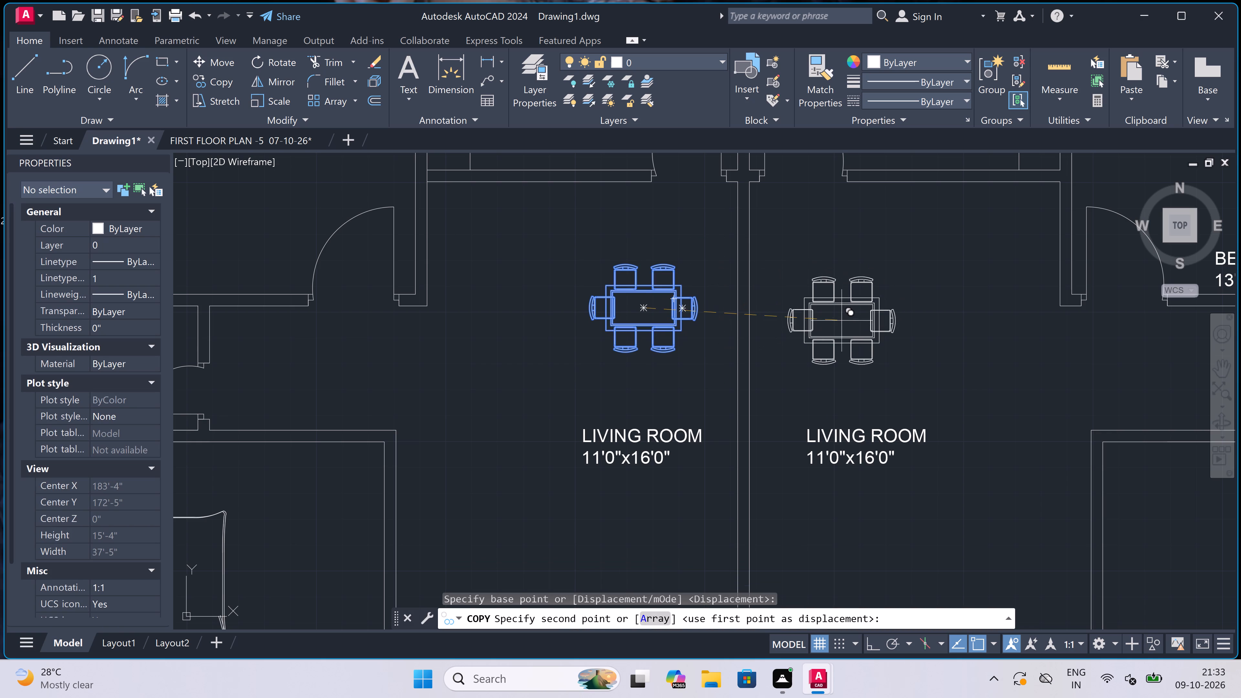
left_click(834, 310)
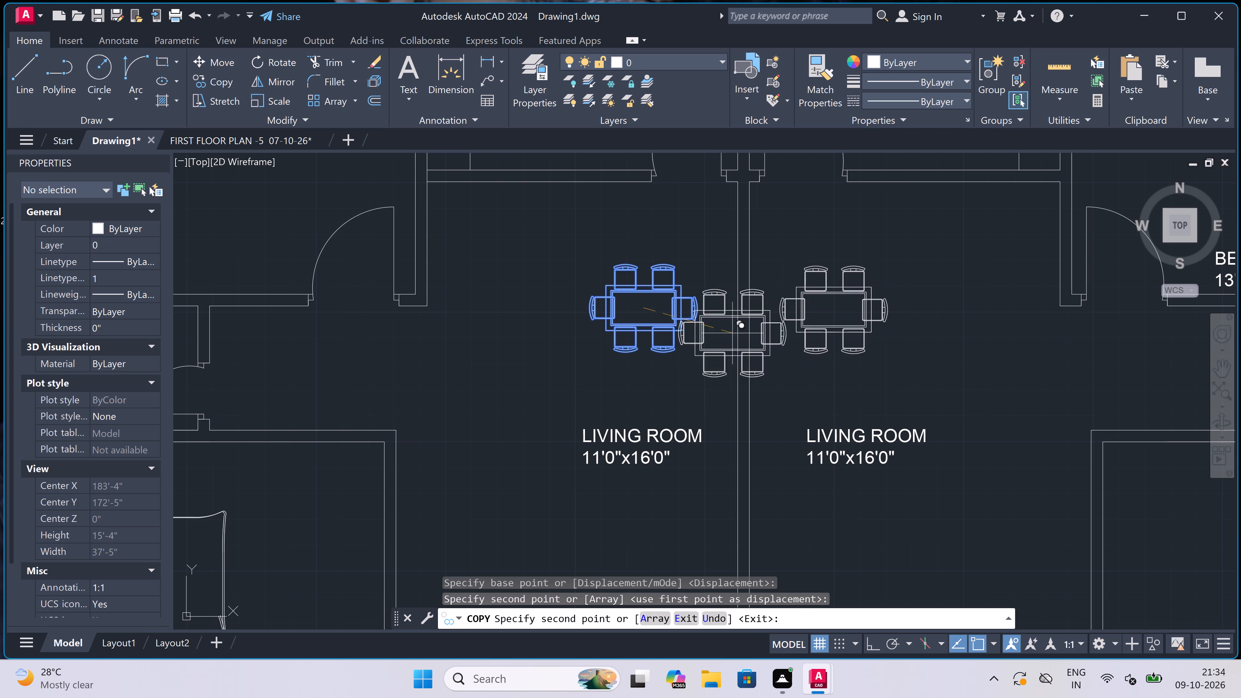
key("Escape")
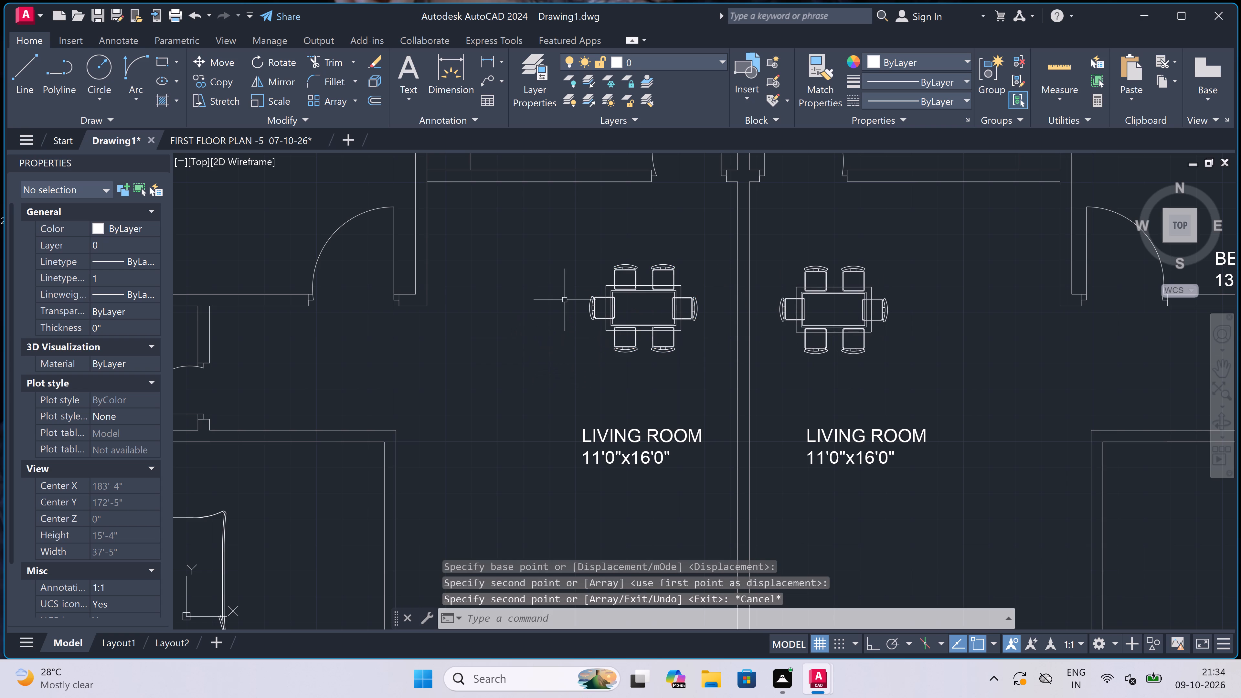
Hatch the left unit's top wall and corner, the bedroom–kitchen wall and the central party wall with the ANSI32 pattern.
scroll(473, 286, "down", 3)
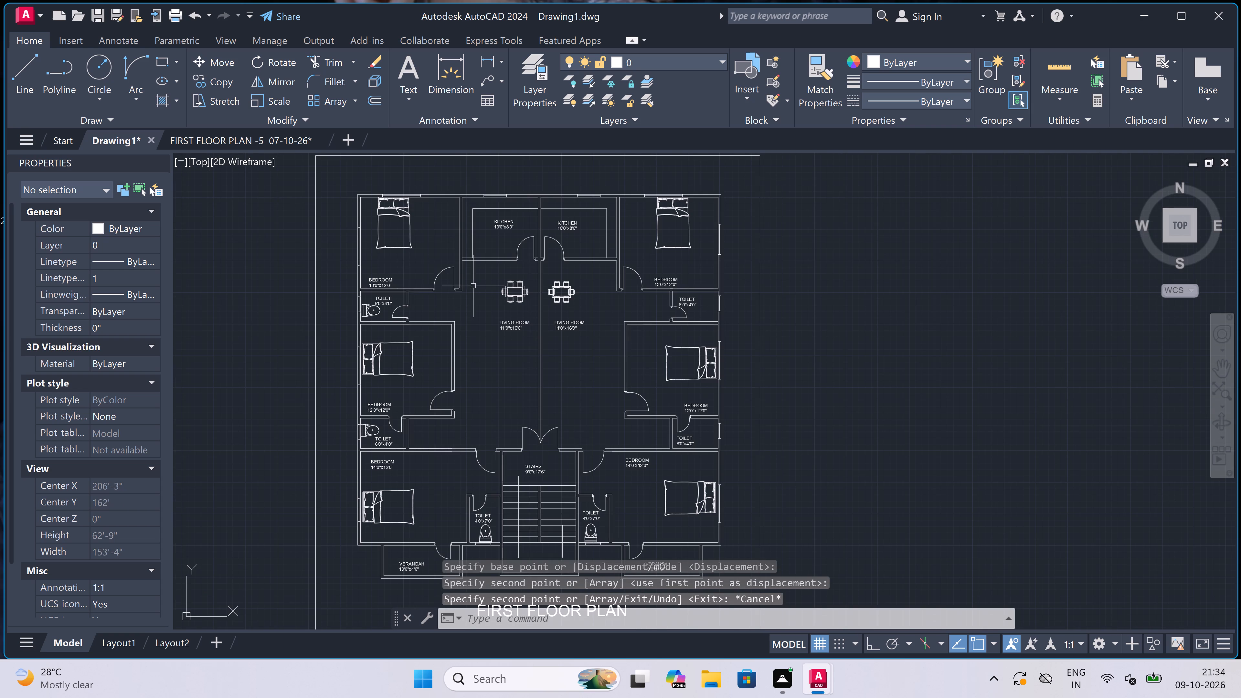
key("h")
key("space")
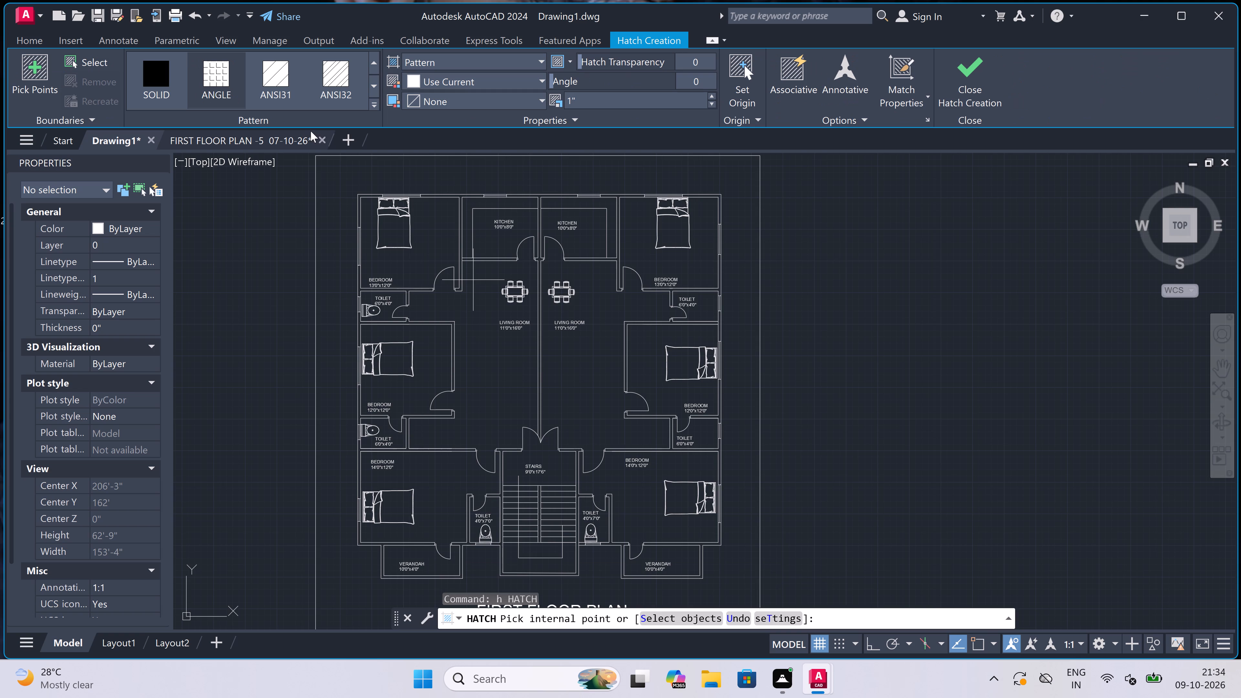
left_click(338, 79)
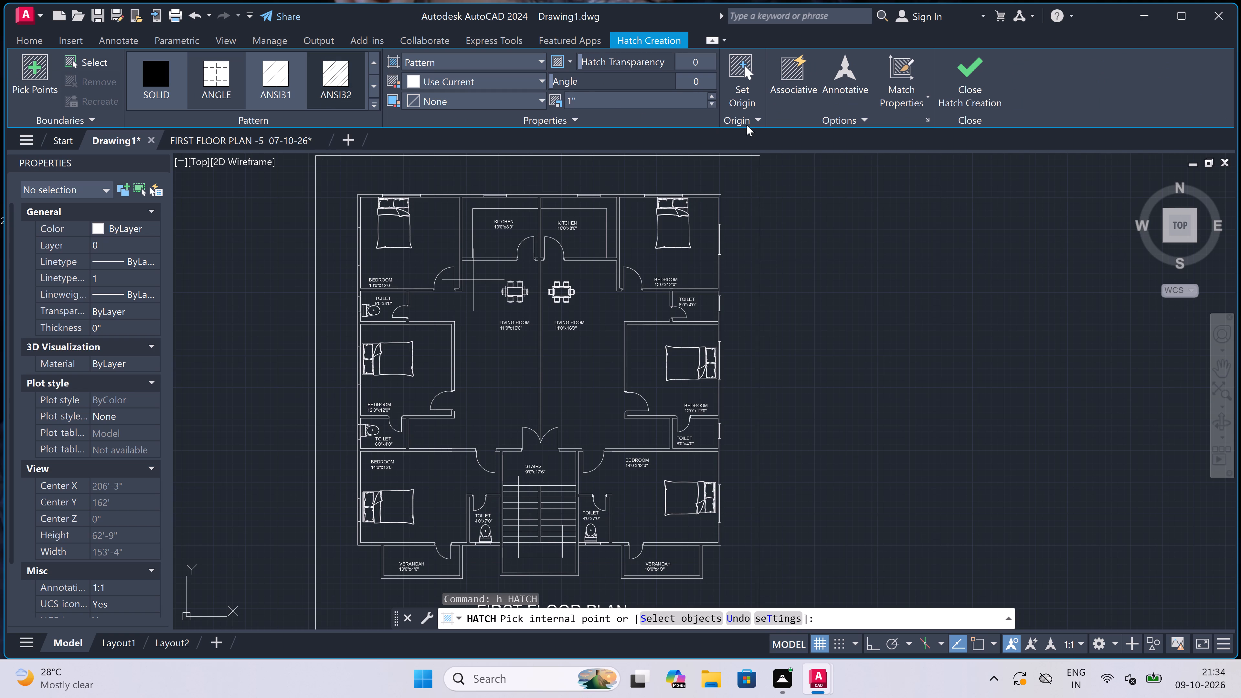
scroll(435, 202, "up", 2)
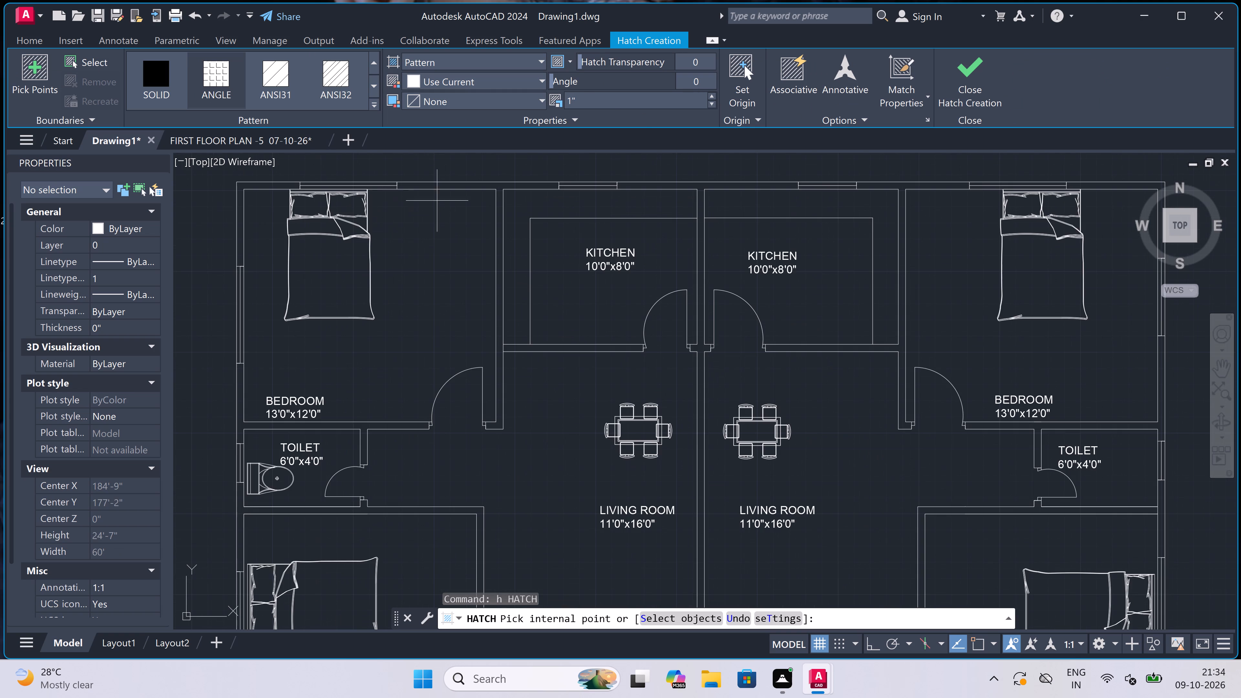
left_click(499, 185)
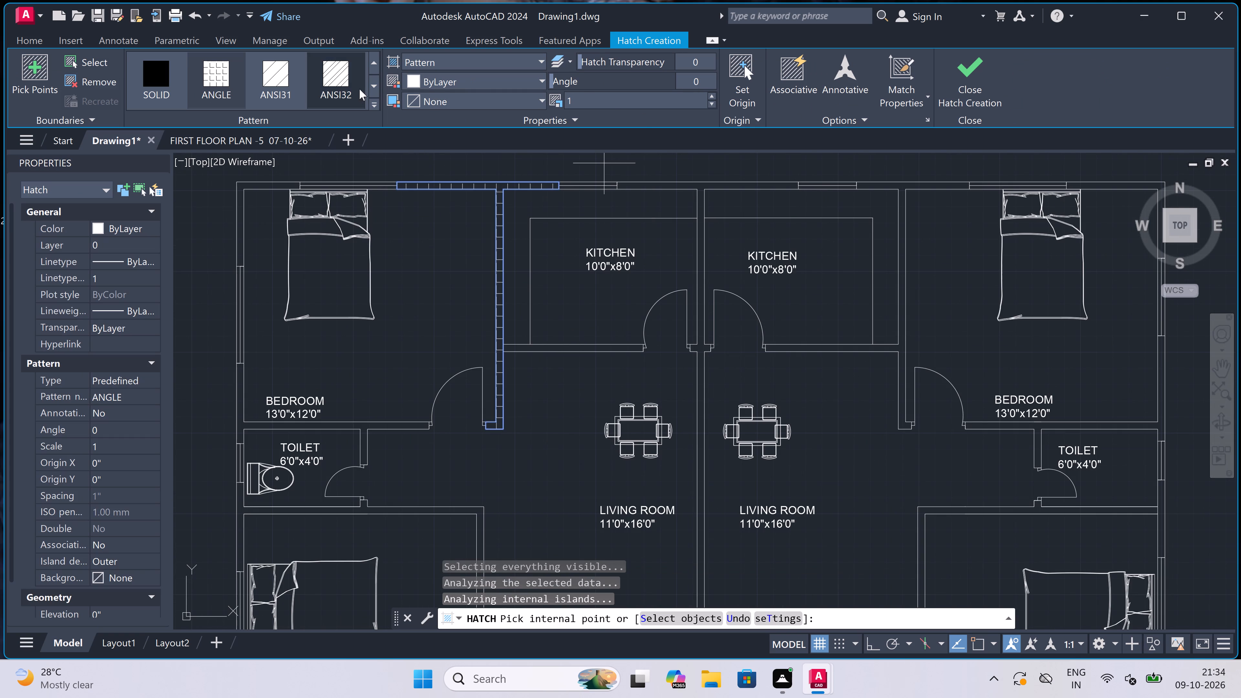
key("ctrl+z")
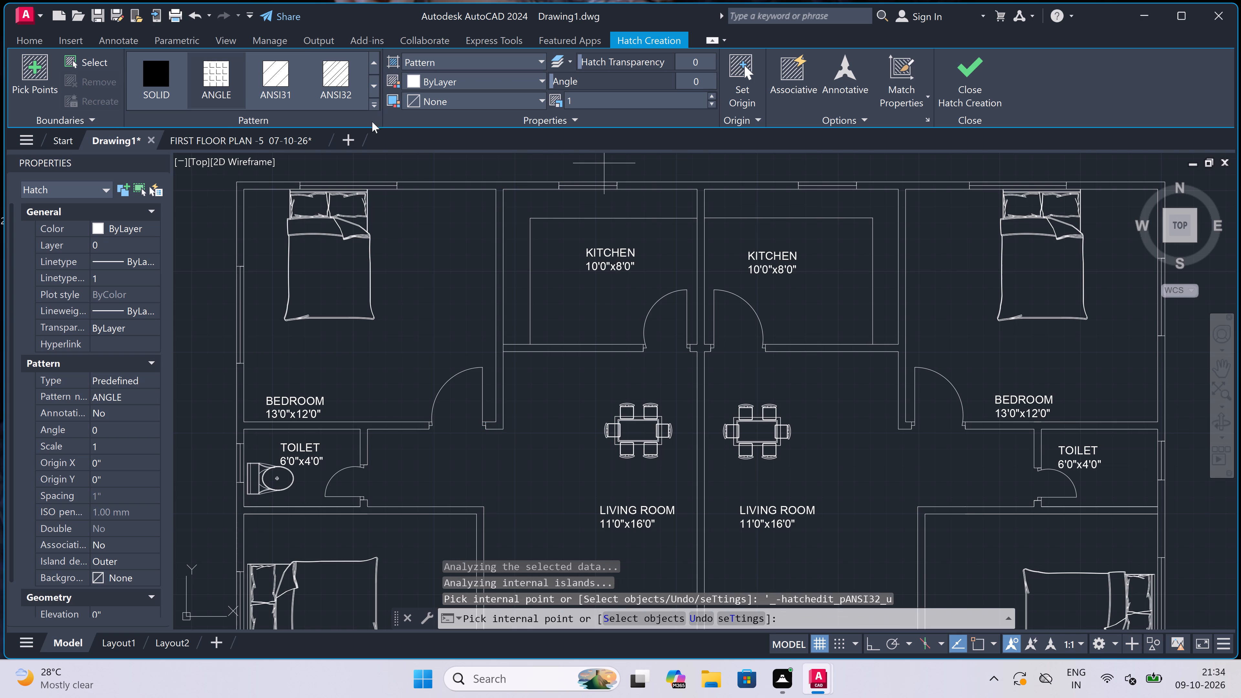
left_click(331, 73)
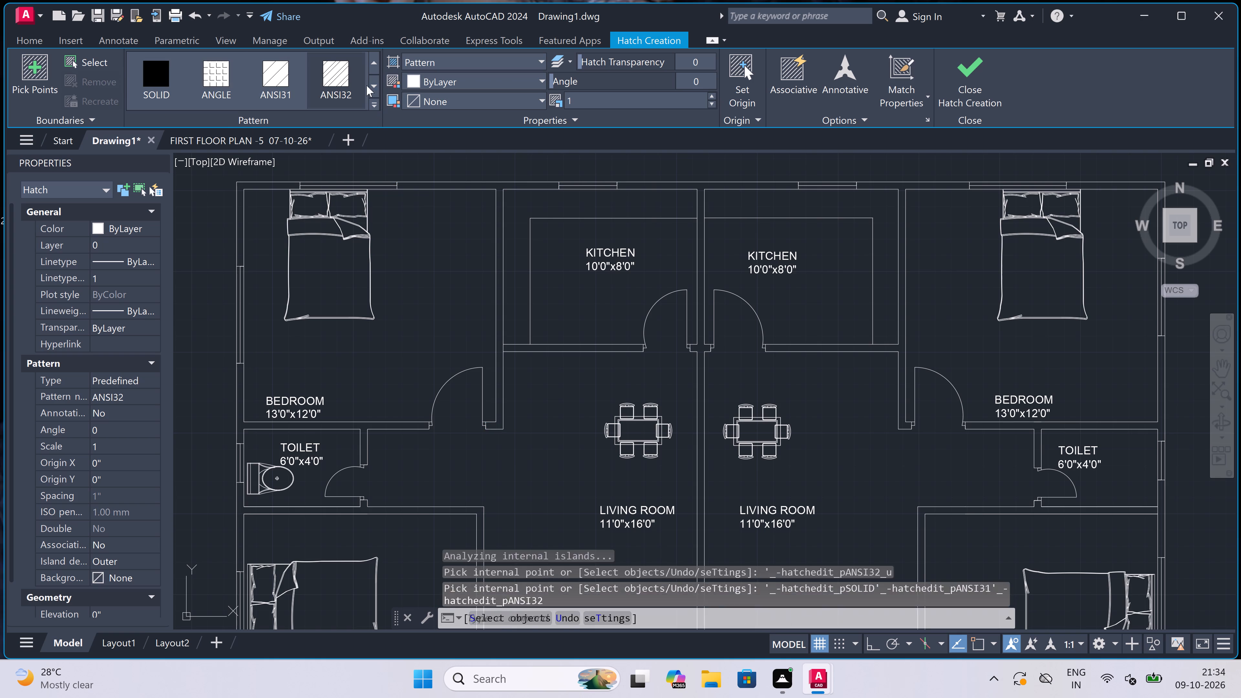
double_click(500, 185)
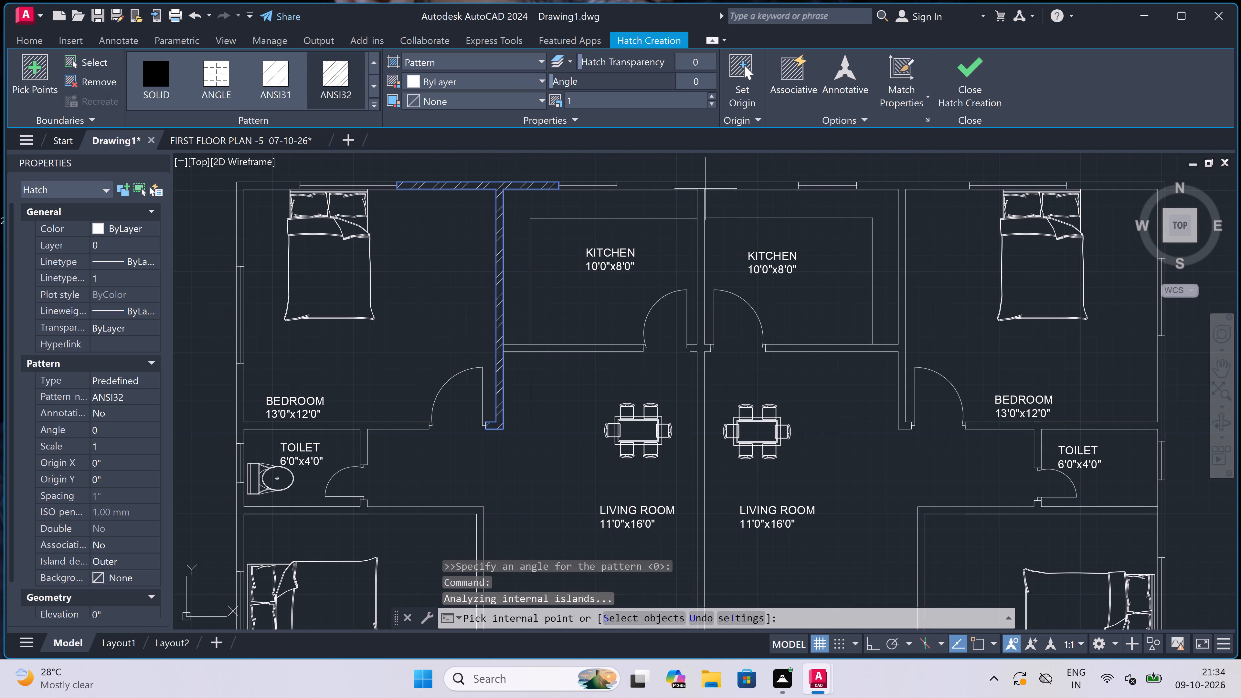
left_click(697, 186)
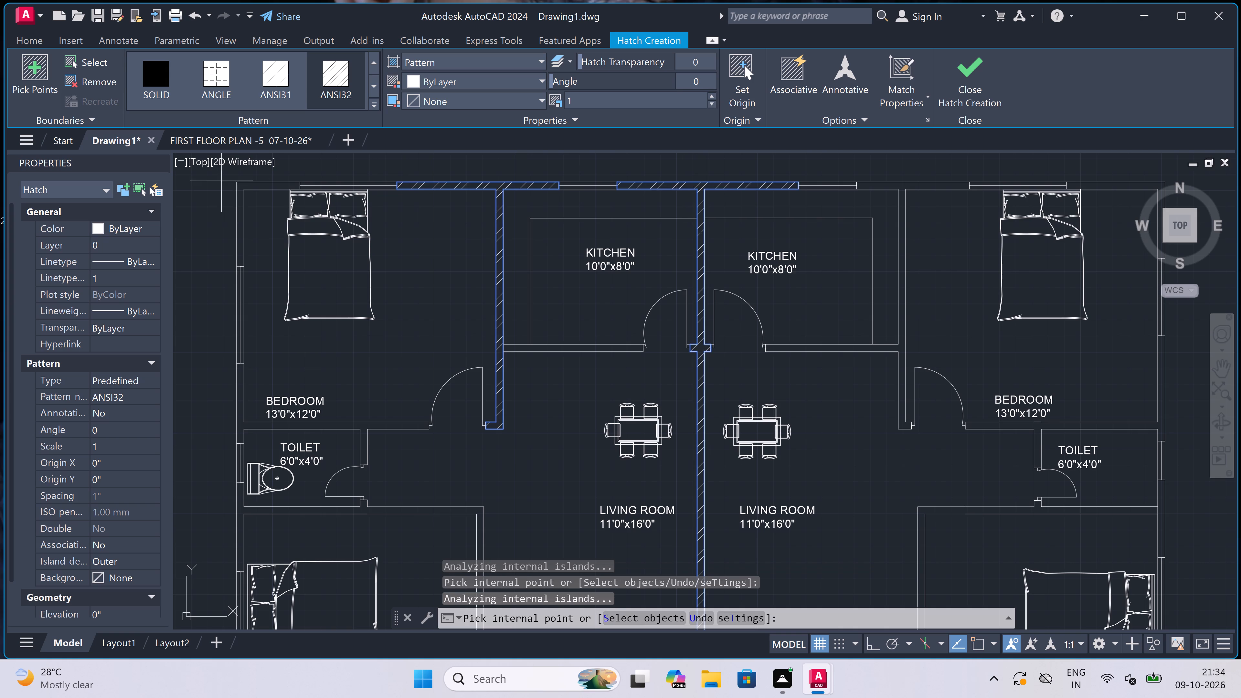
left_click(279, 185)
Extend the ANSI32 hatch to the left unit's walls above and below the upper toilet and between the lower toilet and 14'0"x12'0" bedroom.
scroll(281, 184, "down", 2)
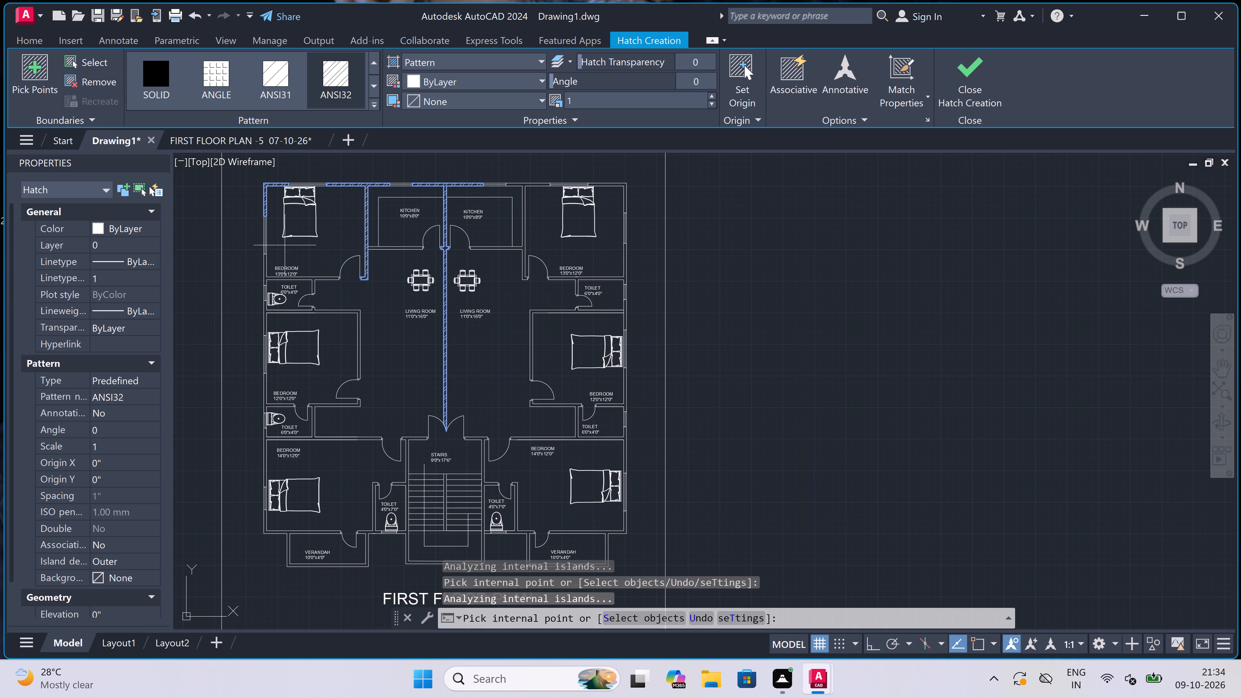
scroll(295, 298, "up", 2)
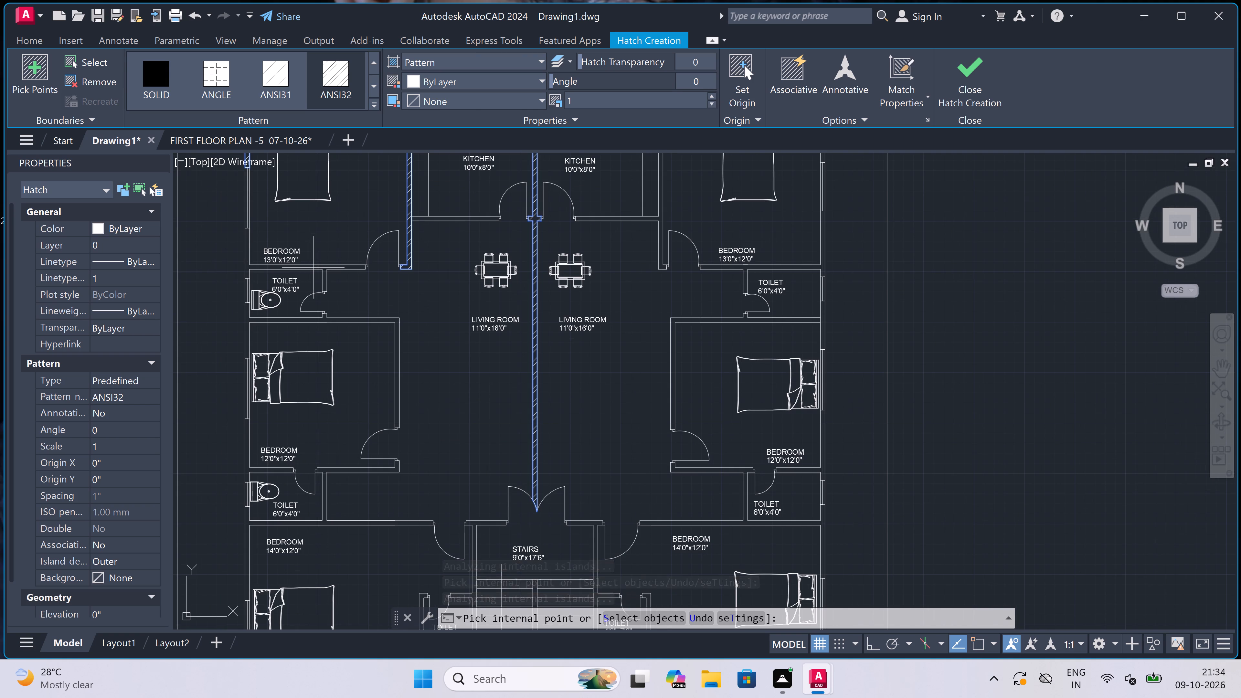
left_click(313, 266)
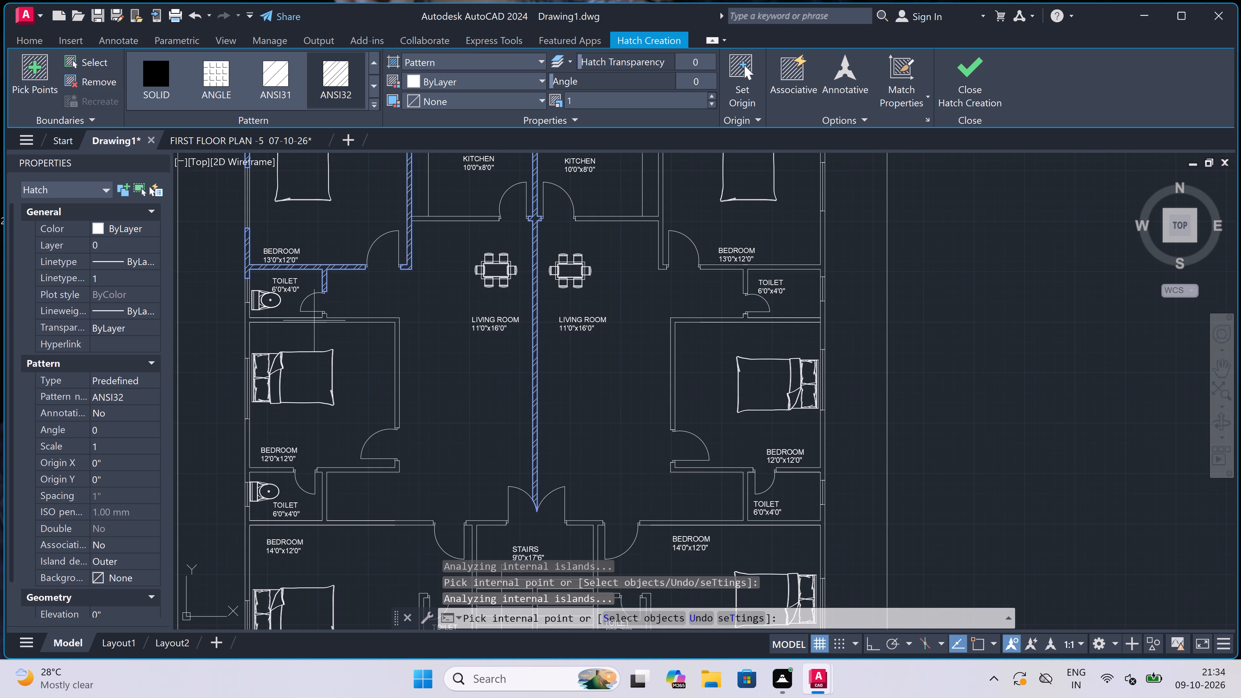
double_click(314, 321)
scroll(314, 318, "down", 2)
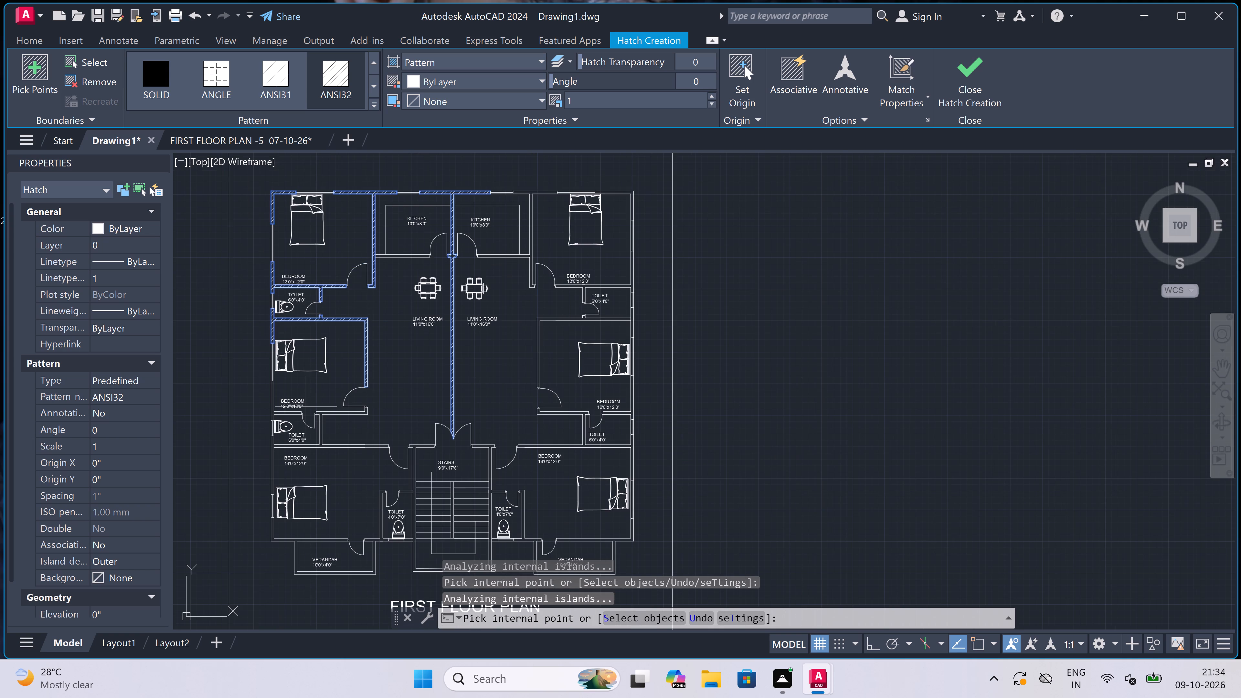
scroll(305, 417, "up", 2)
scroll(305, 415, "down", 1)
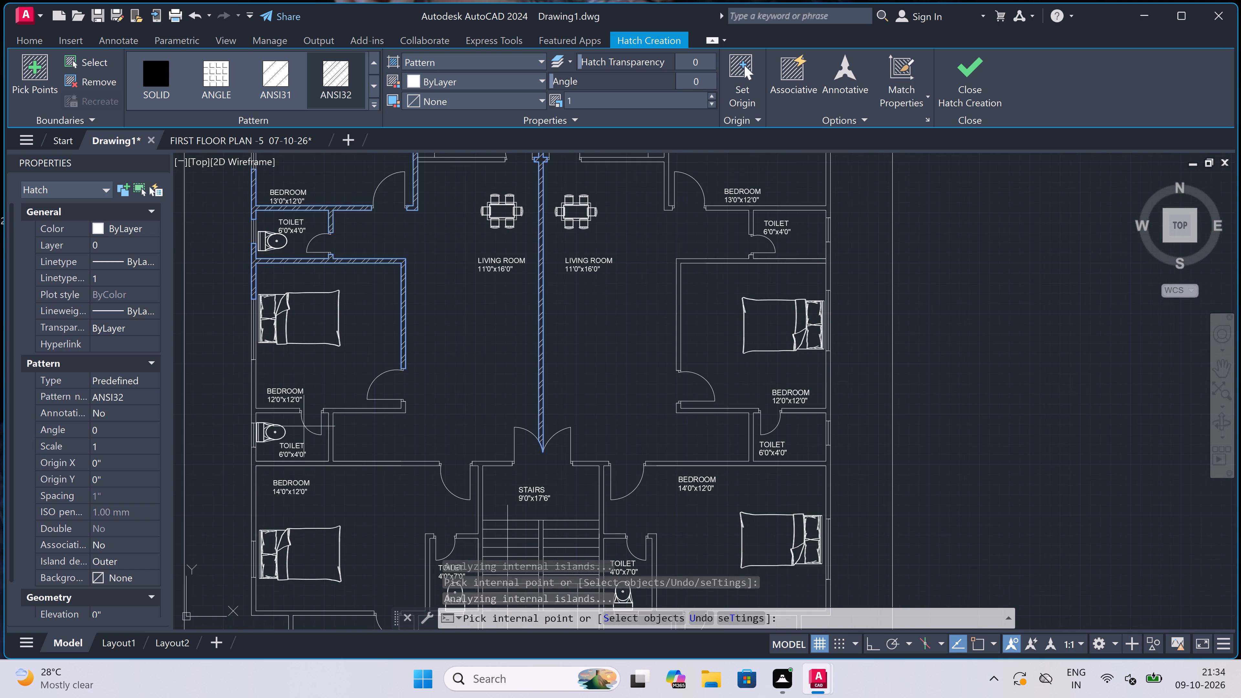
scroll(306, 478, "up", 2)
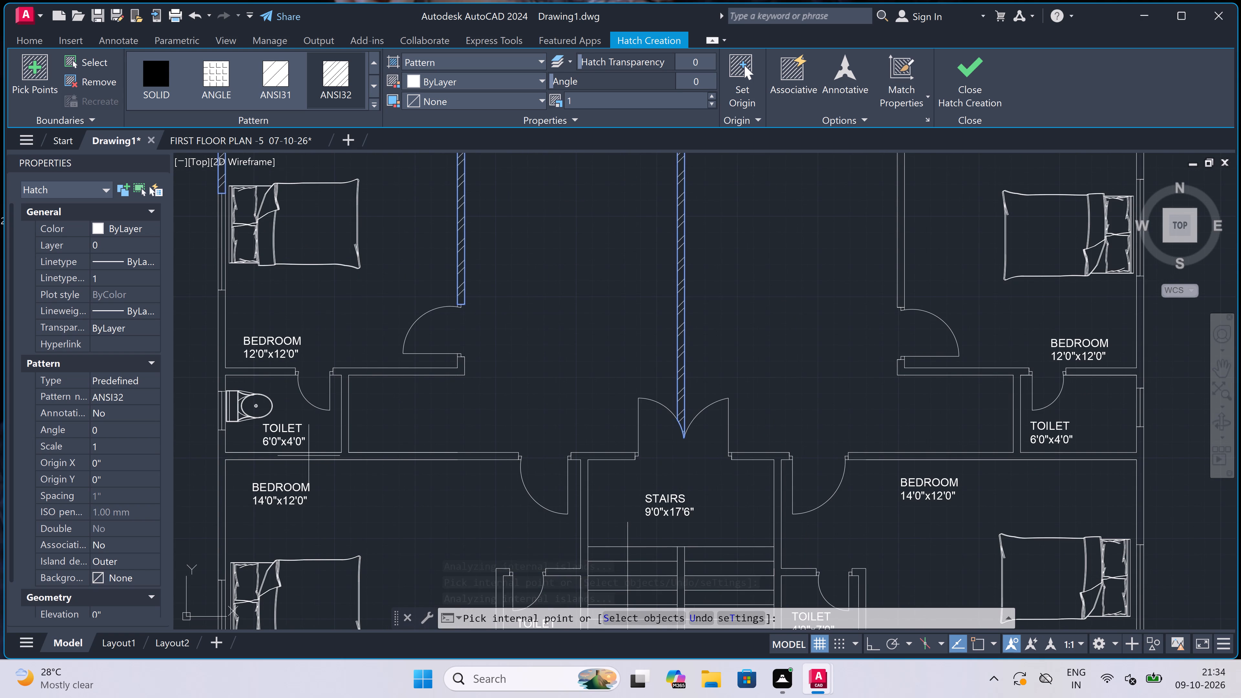
left_click(308, 457)
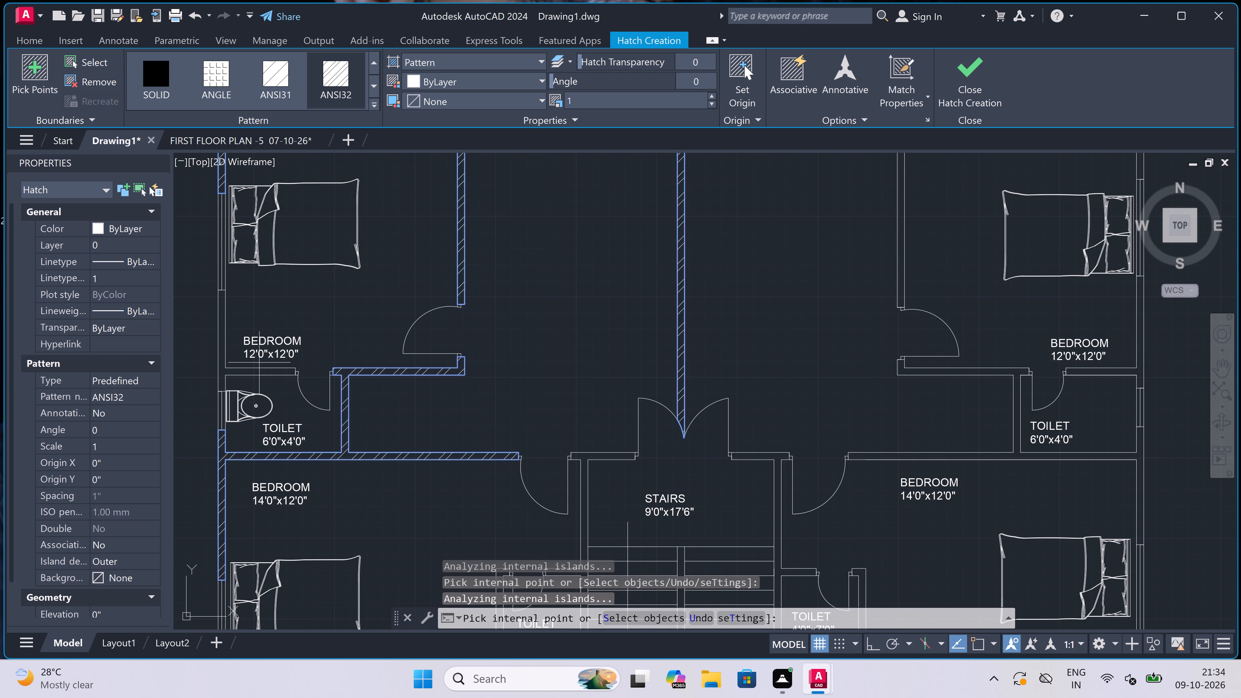
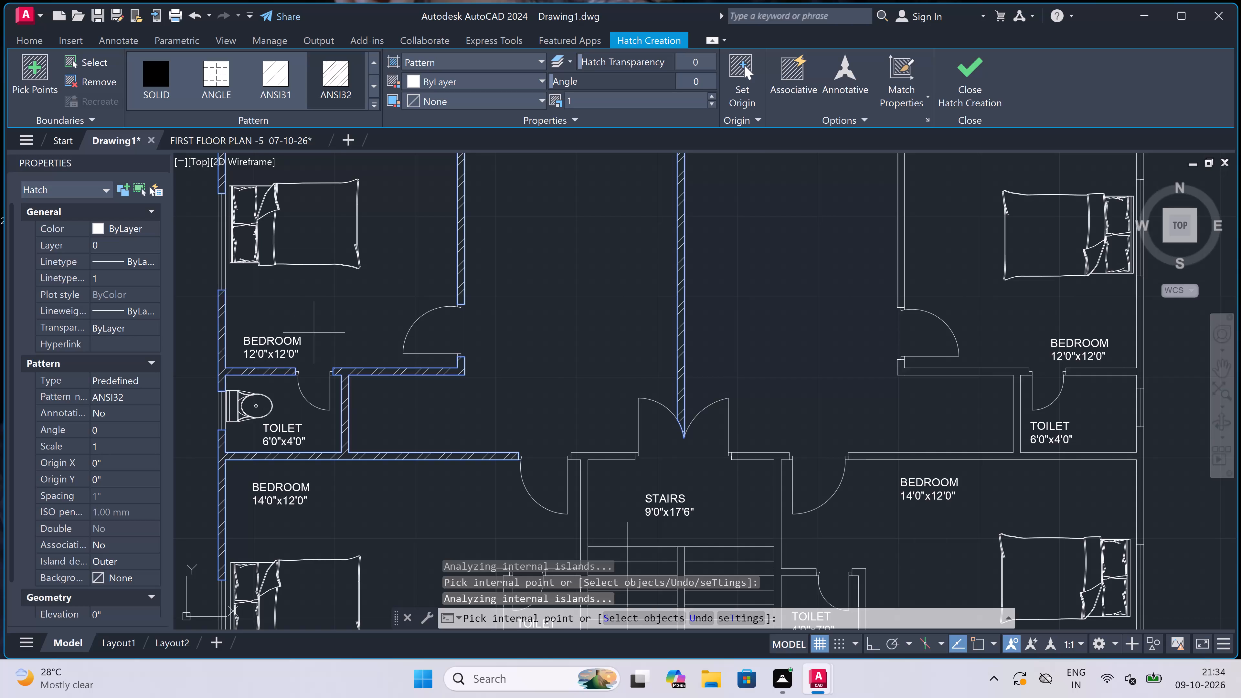
Hatch the stairwell walls and the left unit's lower outer, 4'0"x7'0" toilet and verandah walls with ANSI32.
scroll(325, 315, "down", 4)
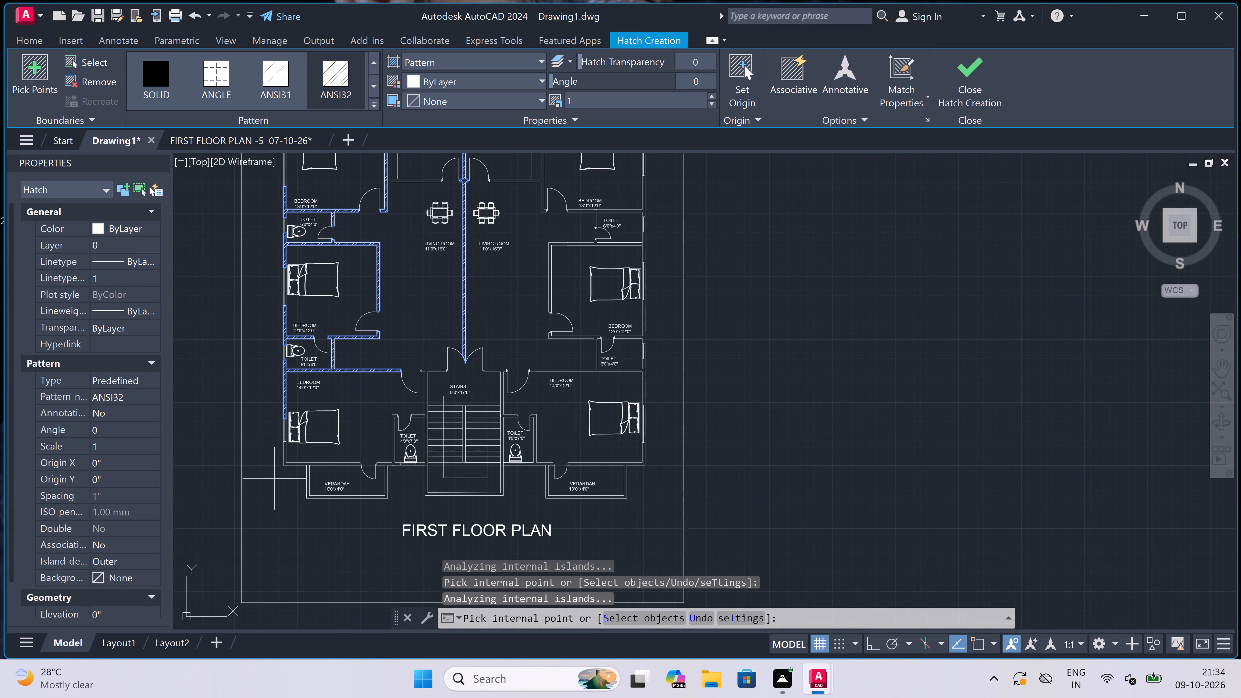
scroll(285, 469, "up", 2)
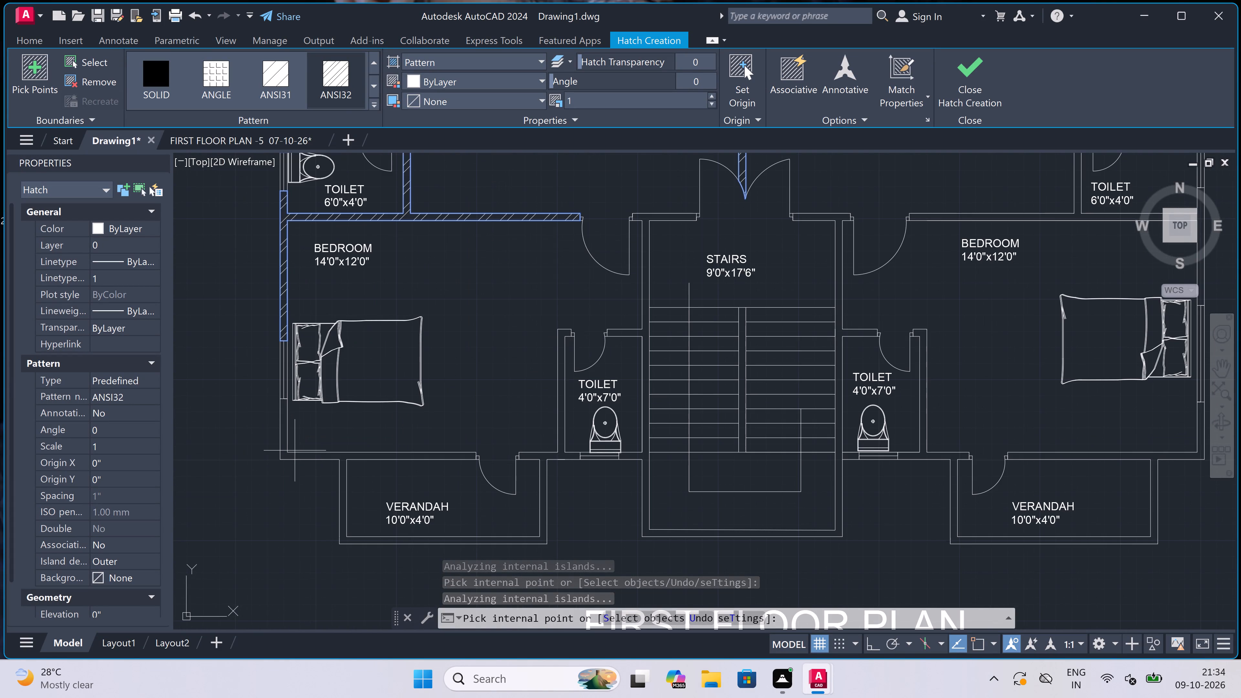
double_click(298, 460)
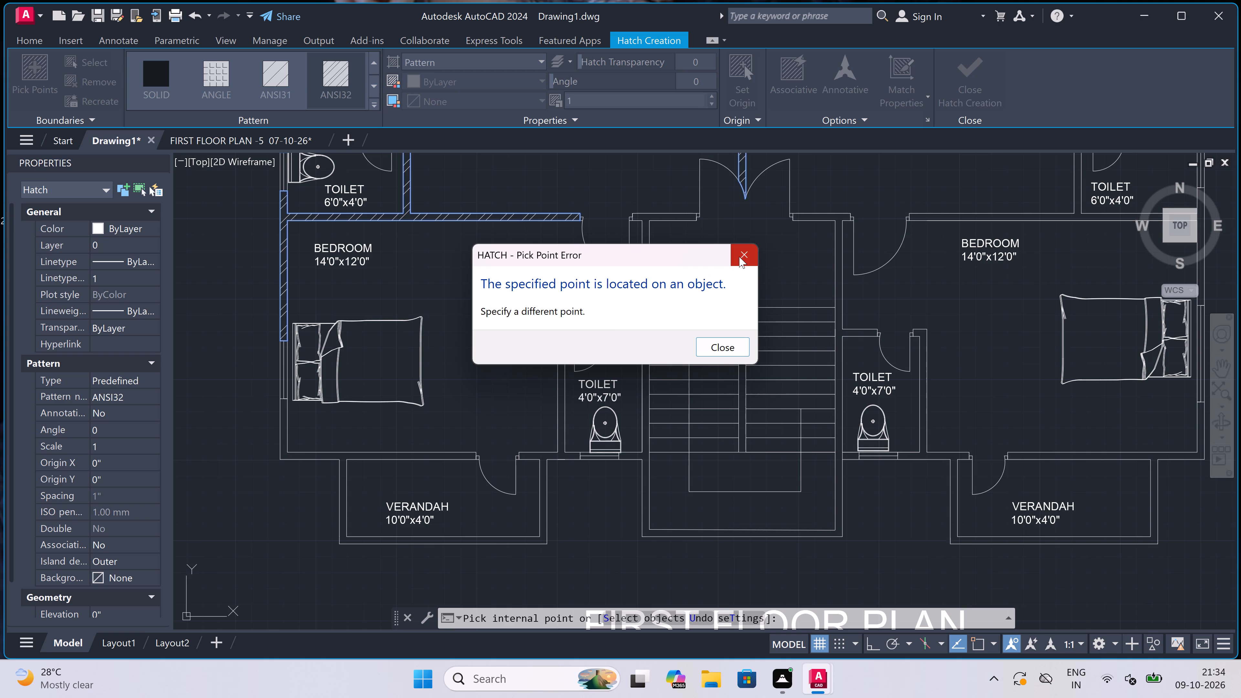
left_click(739, 257)
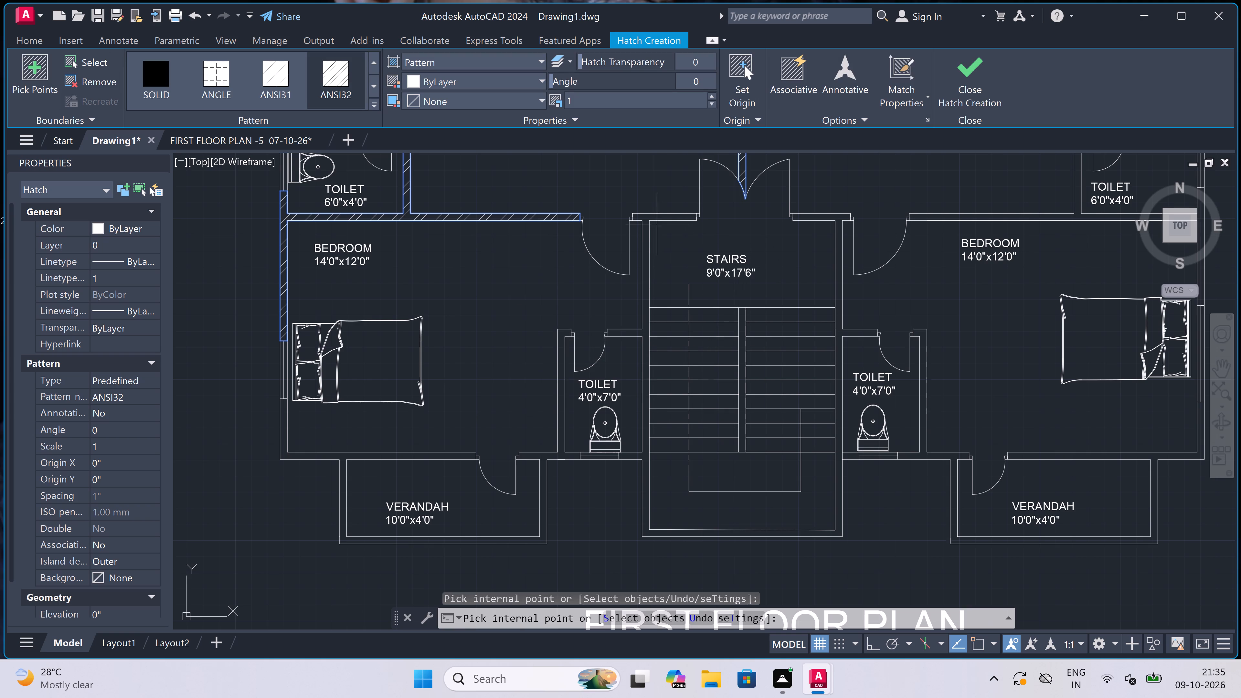
double_click(649, 217)
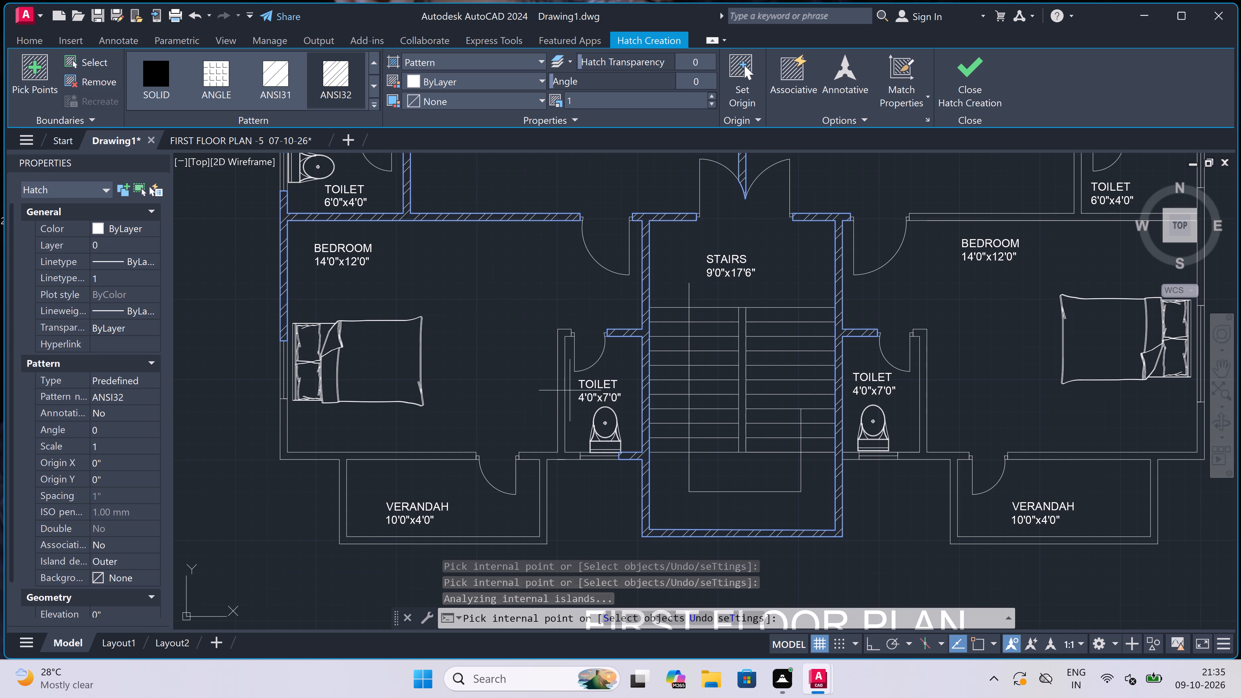
left_click(562, 382)
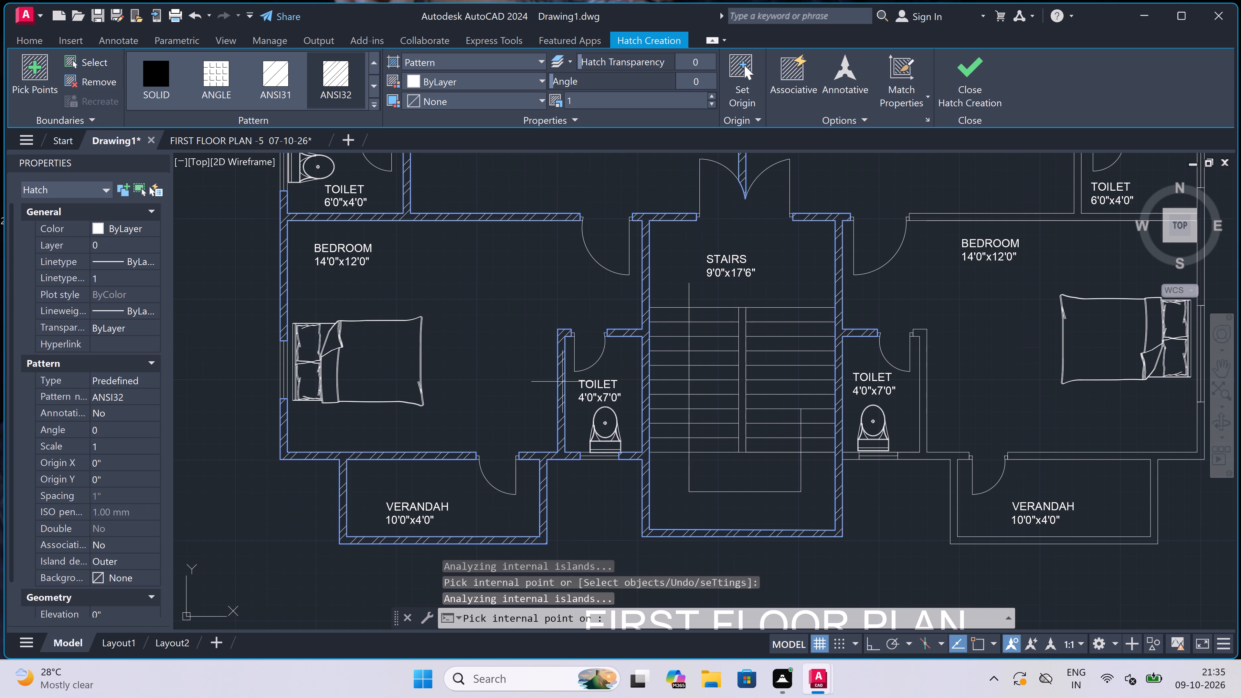
Extend the ANSI32 hatch to the right unit's 14'0"x12'0" bedroom, 4'0"x7'0" toilet and verandah walls, including the lower outer corner.
scroll(425, 374, "down", 4)
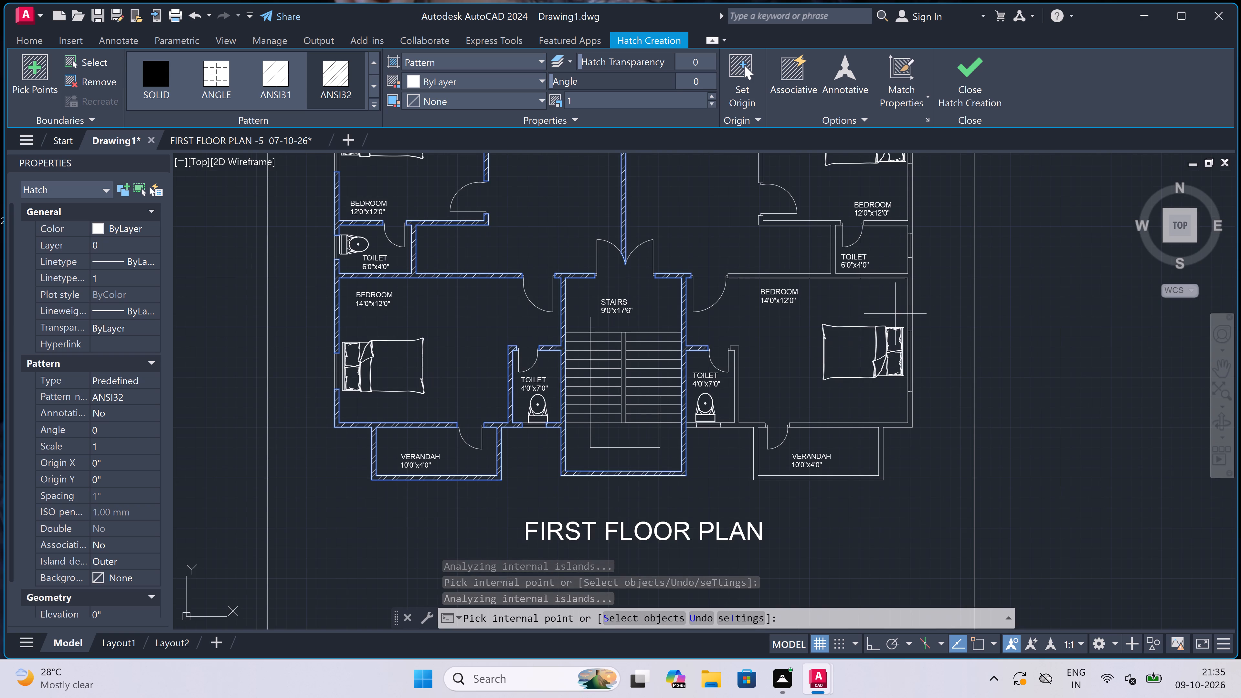
scroll(917, 301, "up", 2)
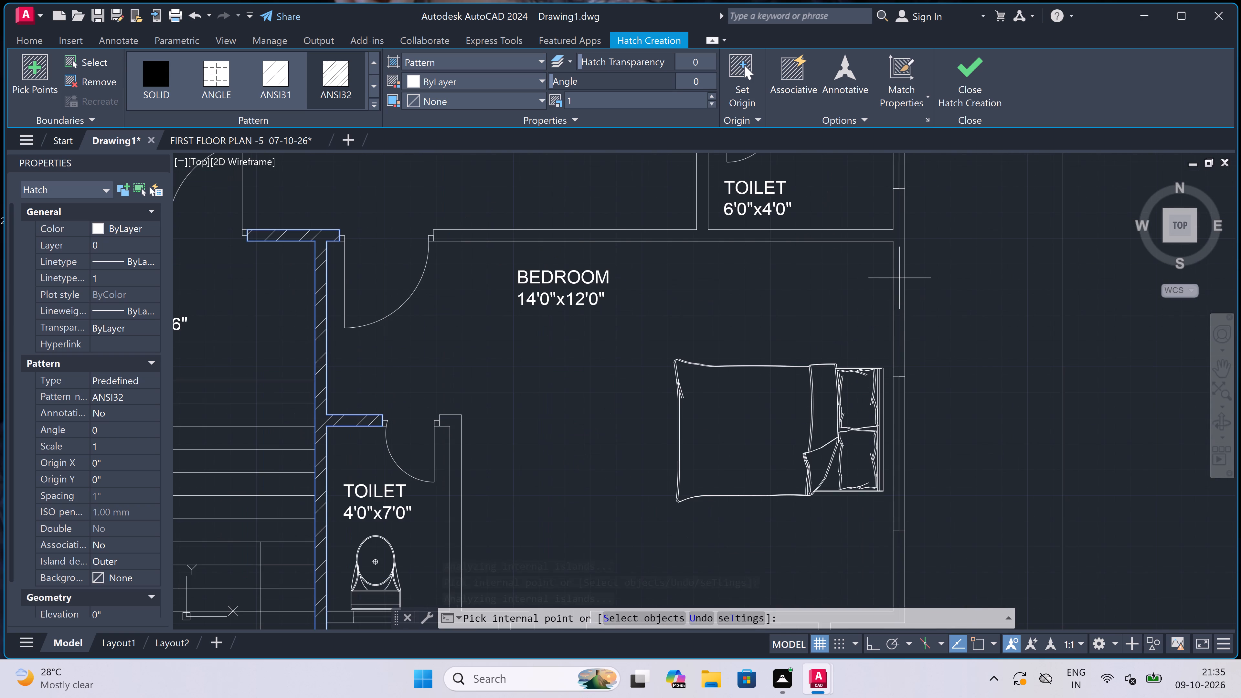
double_click(898, 277)
scroll(898, 277, "down", 4)
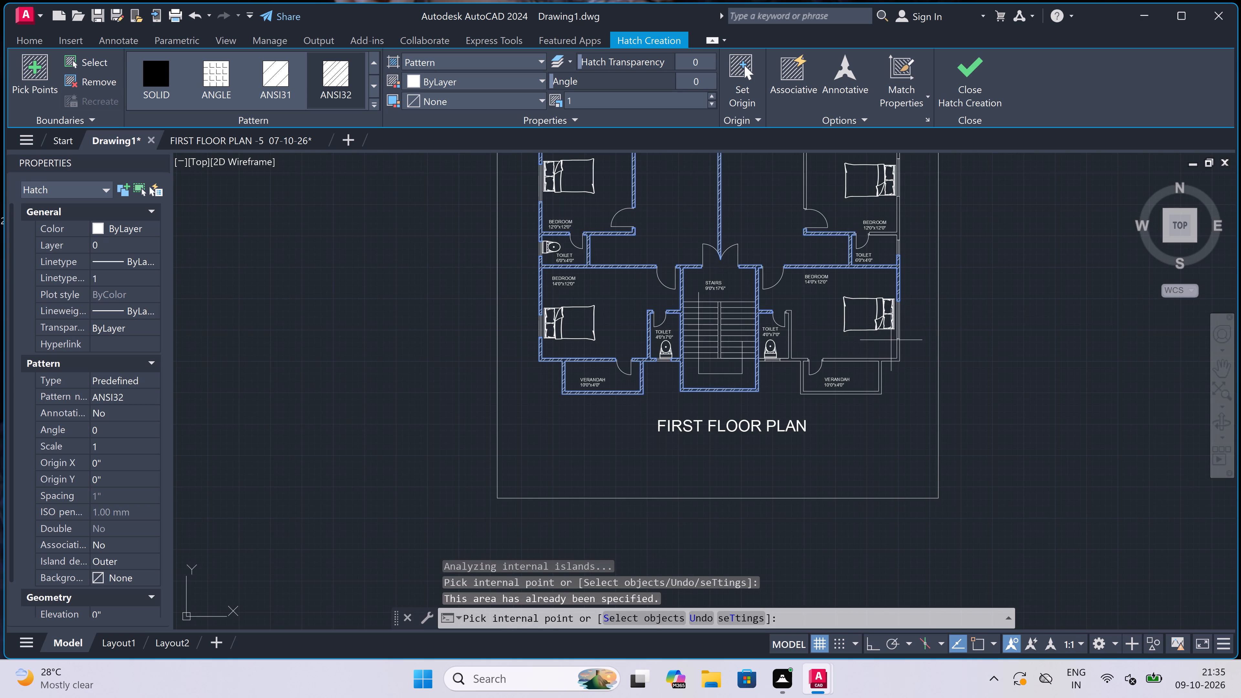
scroll(882, 382, "up", 2)
scroll(897, 352, "up", 1)
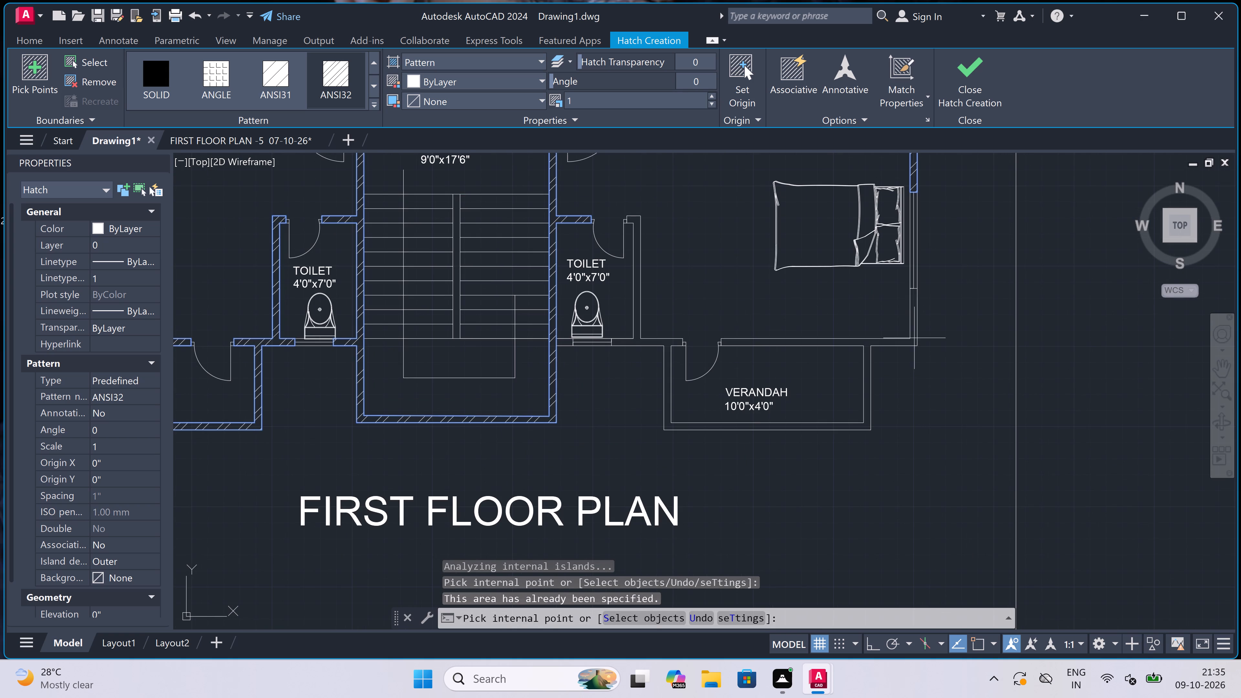
left_click(915, 327)
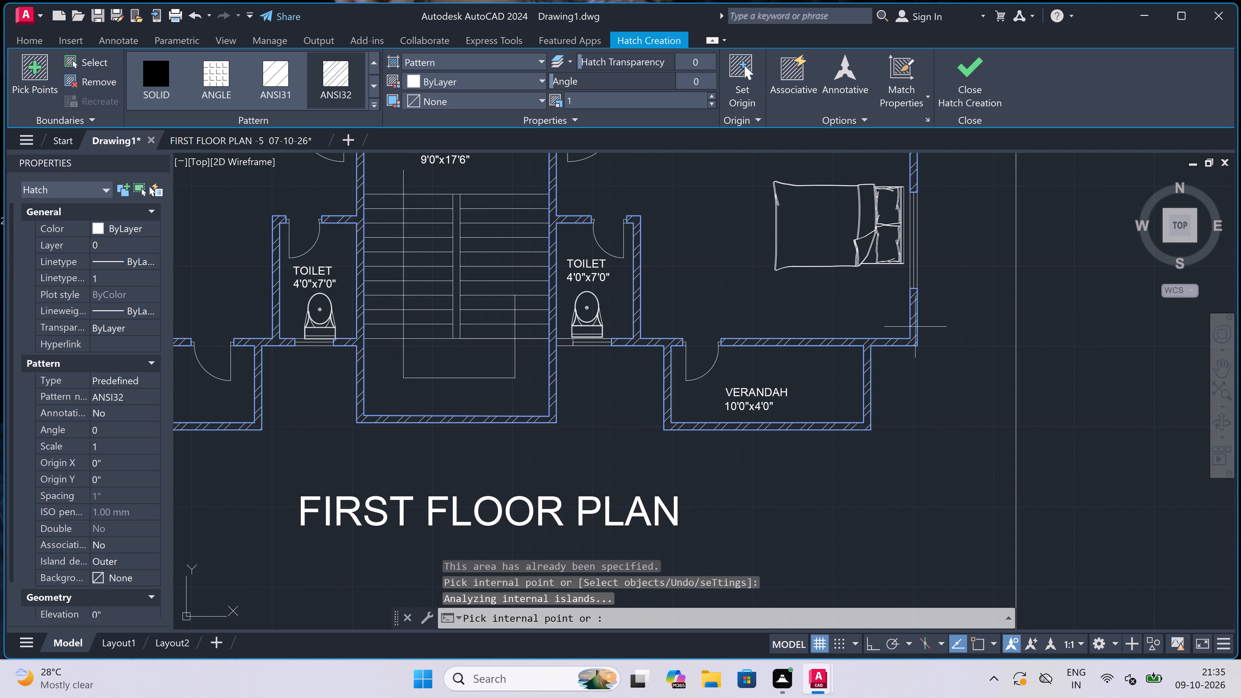
Hatch the right unit's 12'0"x12'0" bedroom walls with ANSI32: top and inner walls, lower outer wall and the wall to the toilet below.
scroll(553, 376, "down", 5)
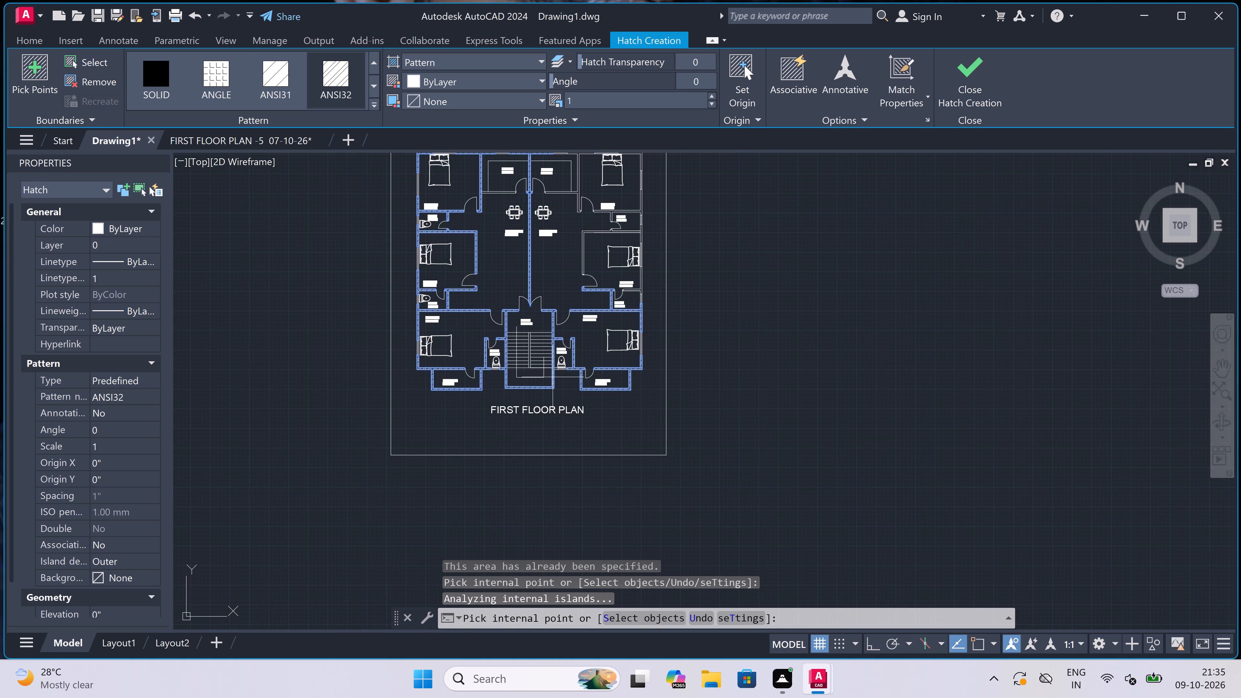
scroll(607, 218, "up", 3)
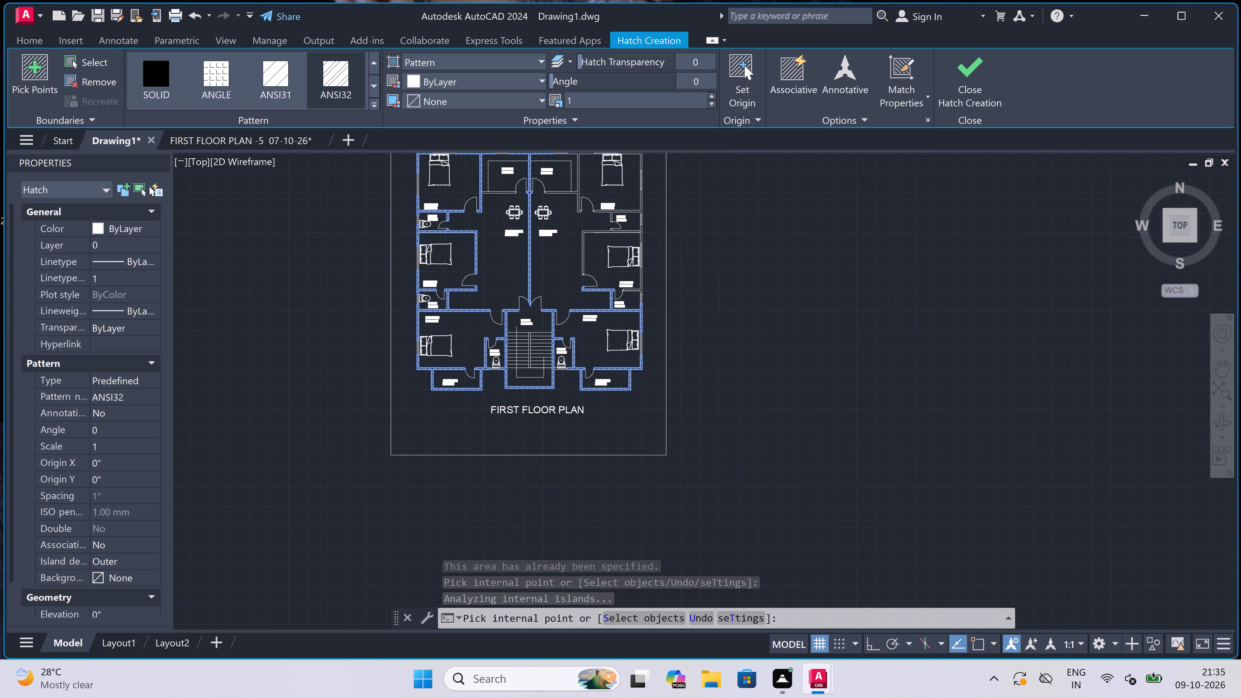
left_click(594, 273)
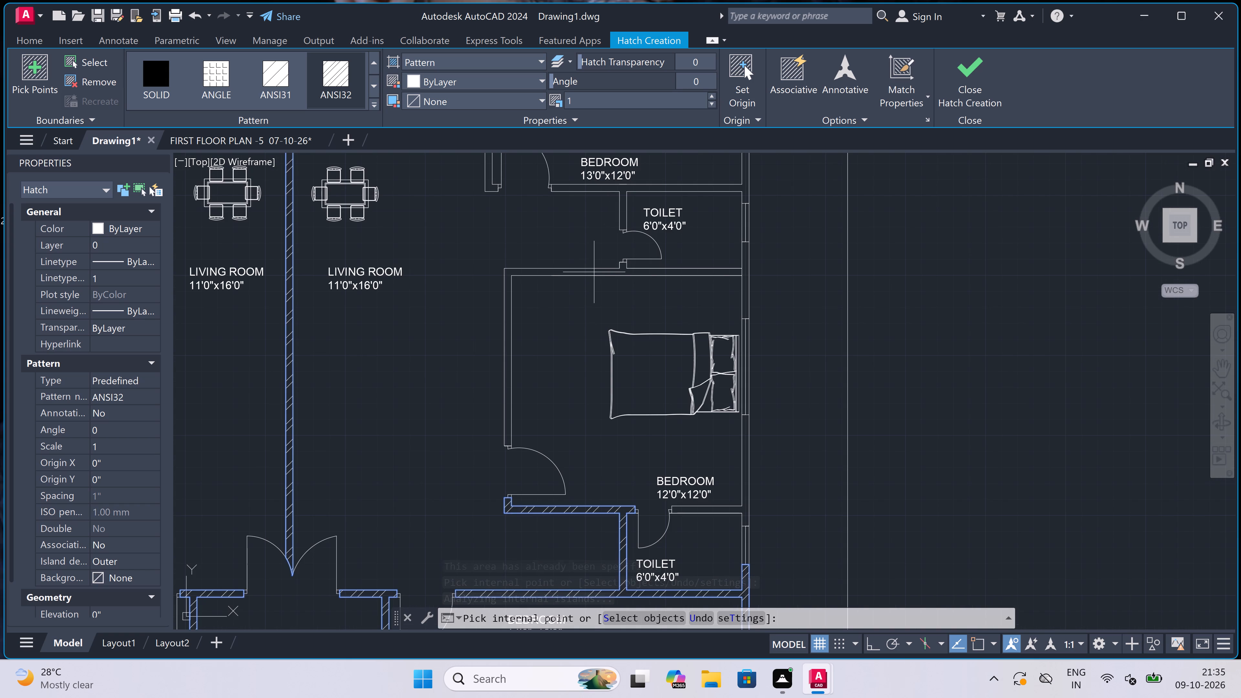
scroll(594, 272, "down", 1)
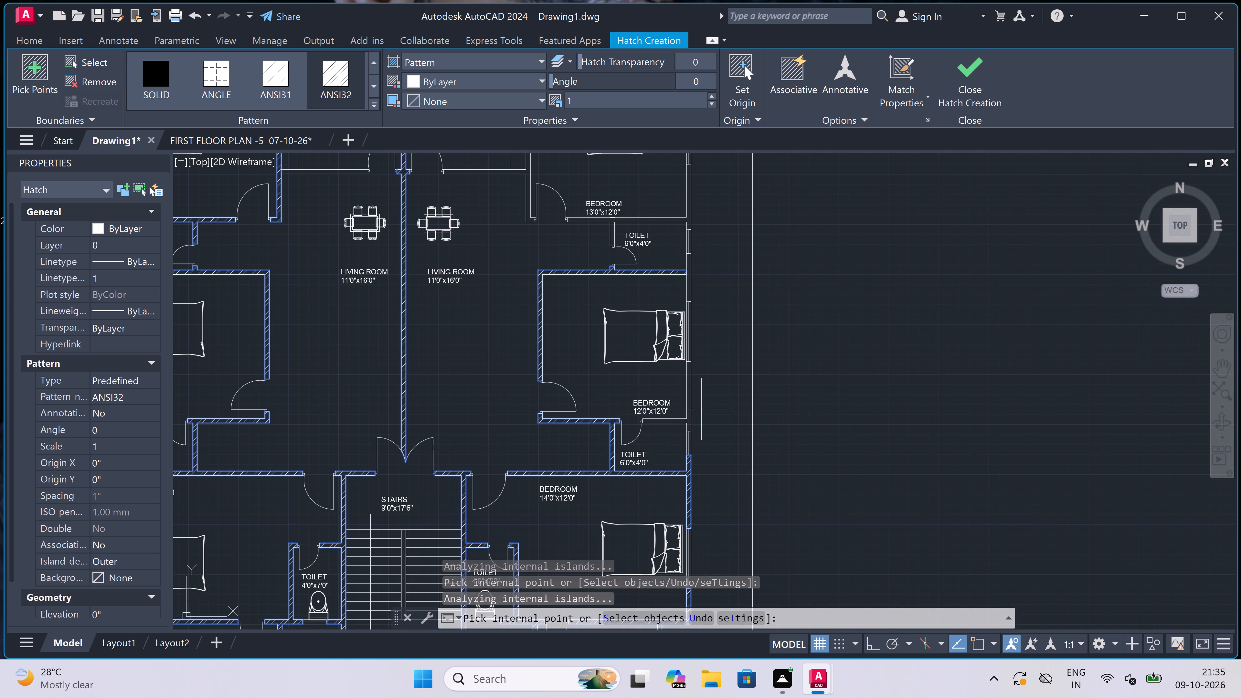
scroll(698, 403, "up", 2)
left_click(674, 396)
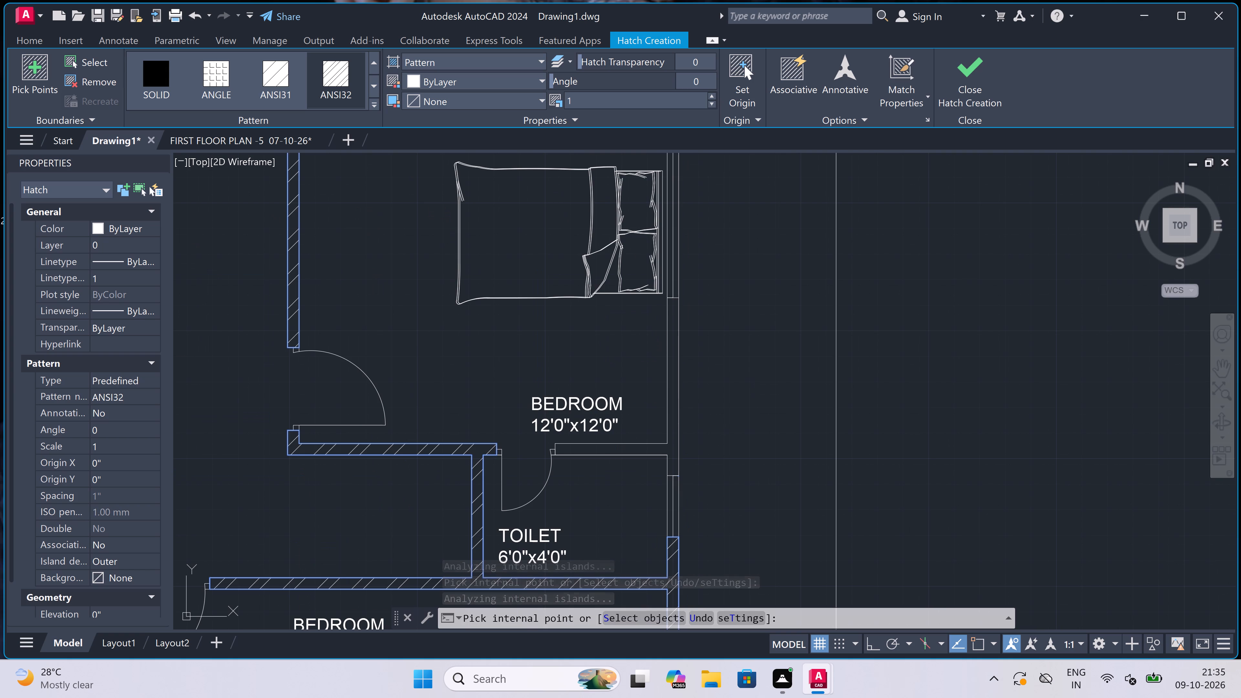
Hatch the right unit's outer wall below the upper toilet's window and the wall between that toilet and the 13'0"x12'0" bedroom with ANSI32.
scroll(674, 396, "down", 3)
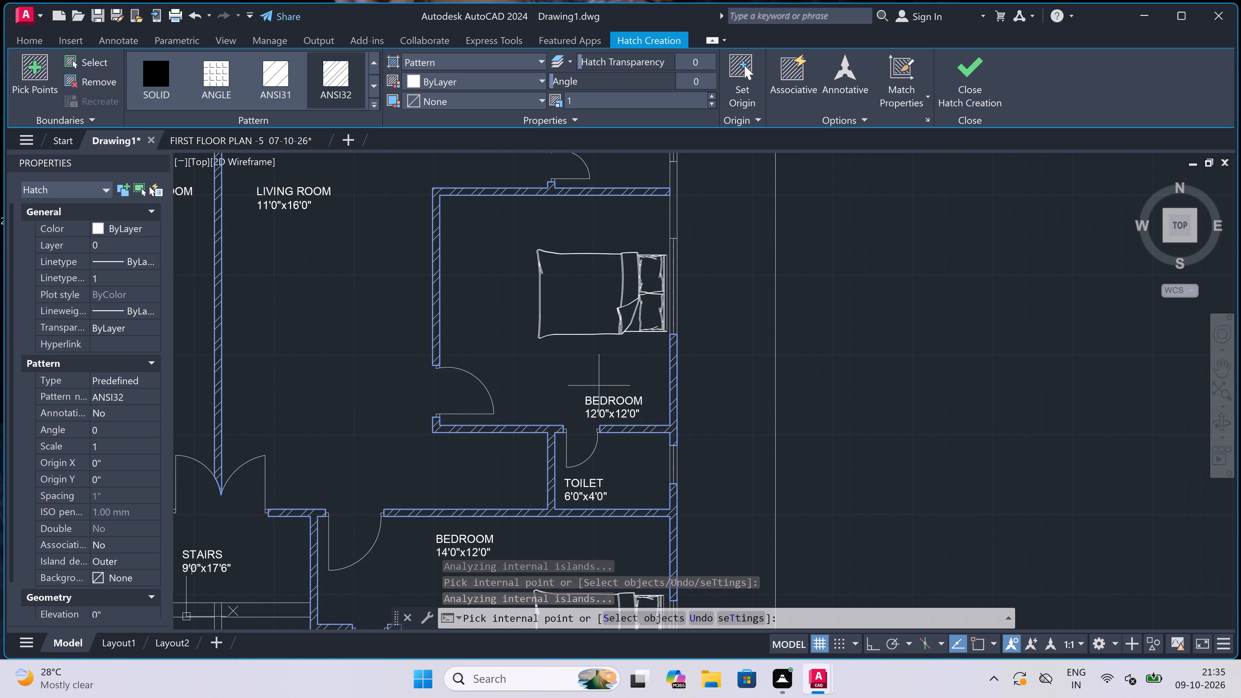
scroll(489, 406, "down", 4)
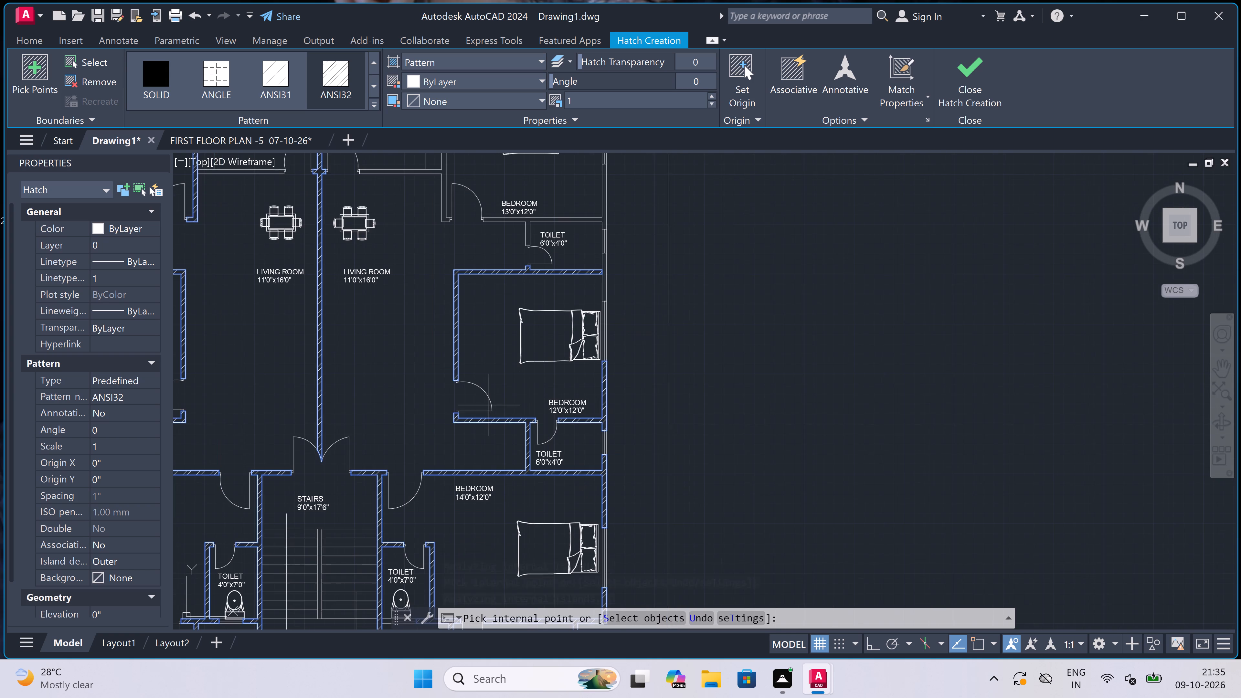
scroll(489, 405, "down", 2)
scroll(552, 257, "up", 3)
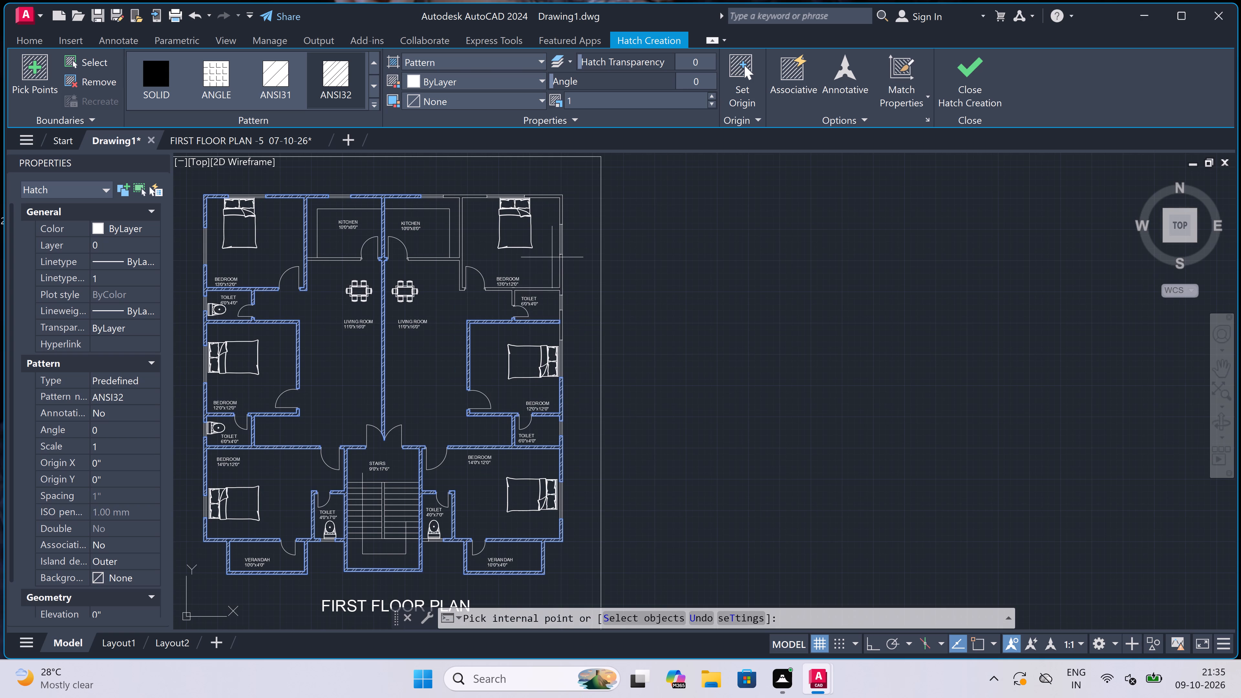
scroll(557, 355, "up", 2)
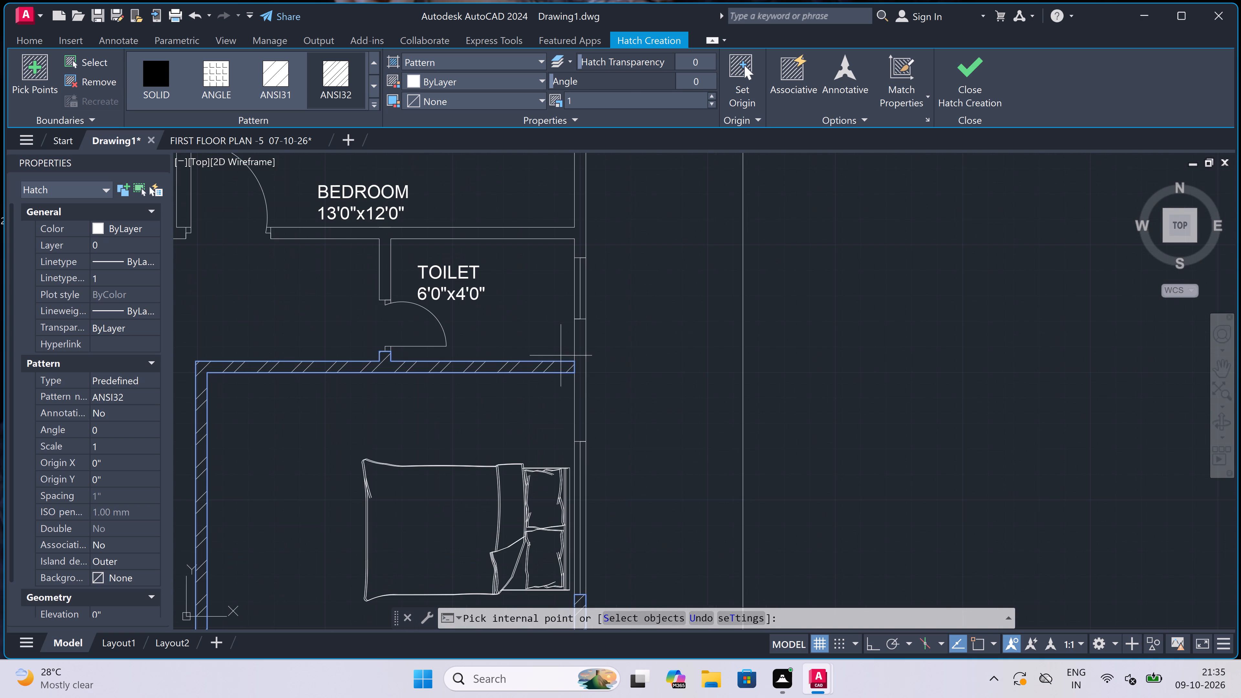
left_click(580, 370)
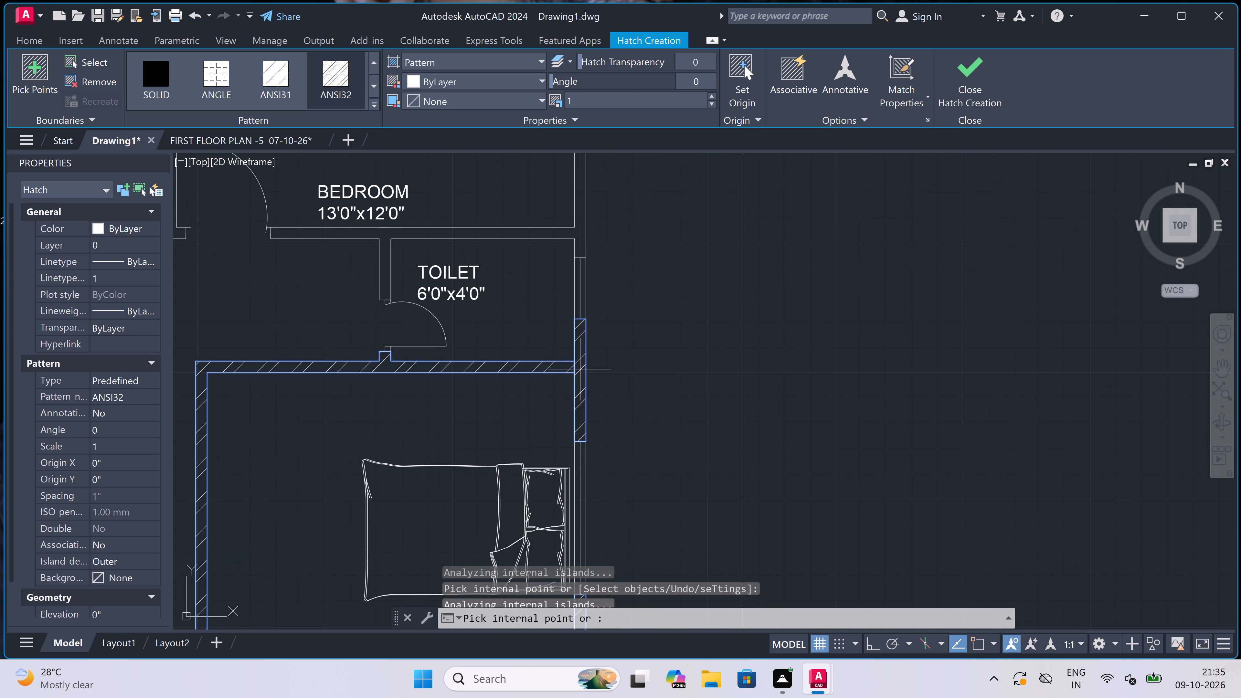
left_click(379, 233)
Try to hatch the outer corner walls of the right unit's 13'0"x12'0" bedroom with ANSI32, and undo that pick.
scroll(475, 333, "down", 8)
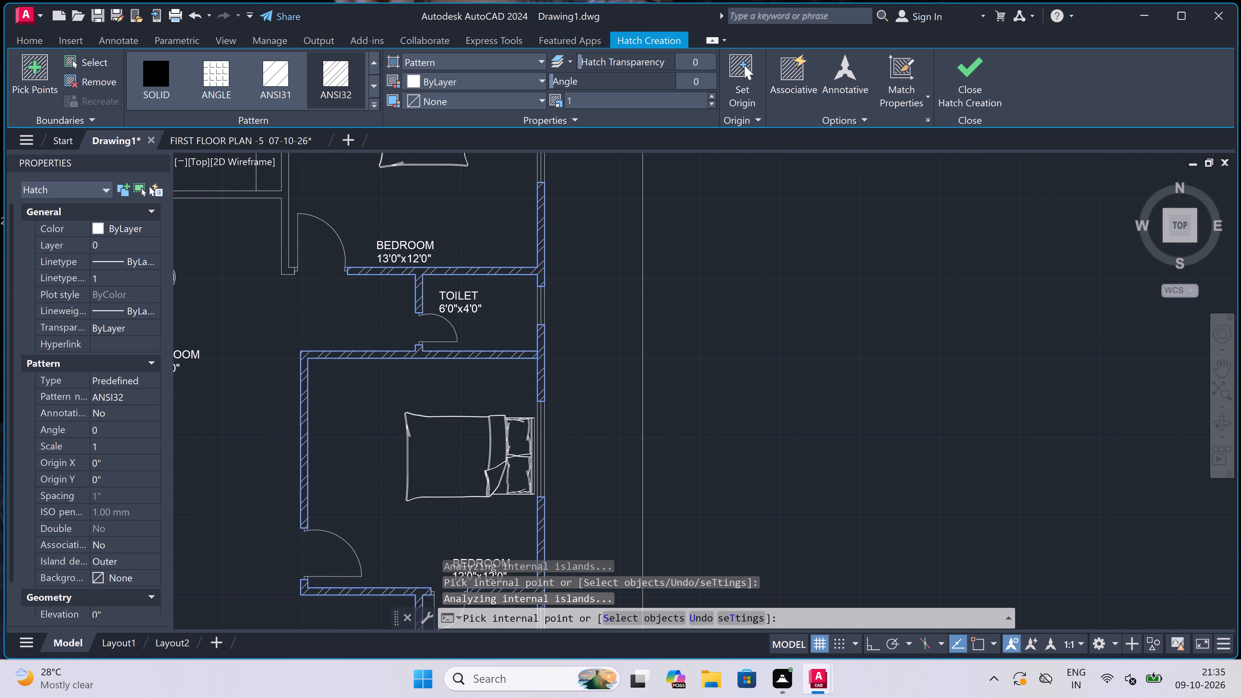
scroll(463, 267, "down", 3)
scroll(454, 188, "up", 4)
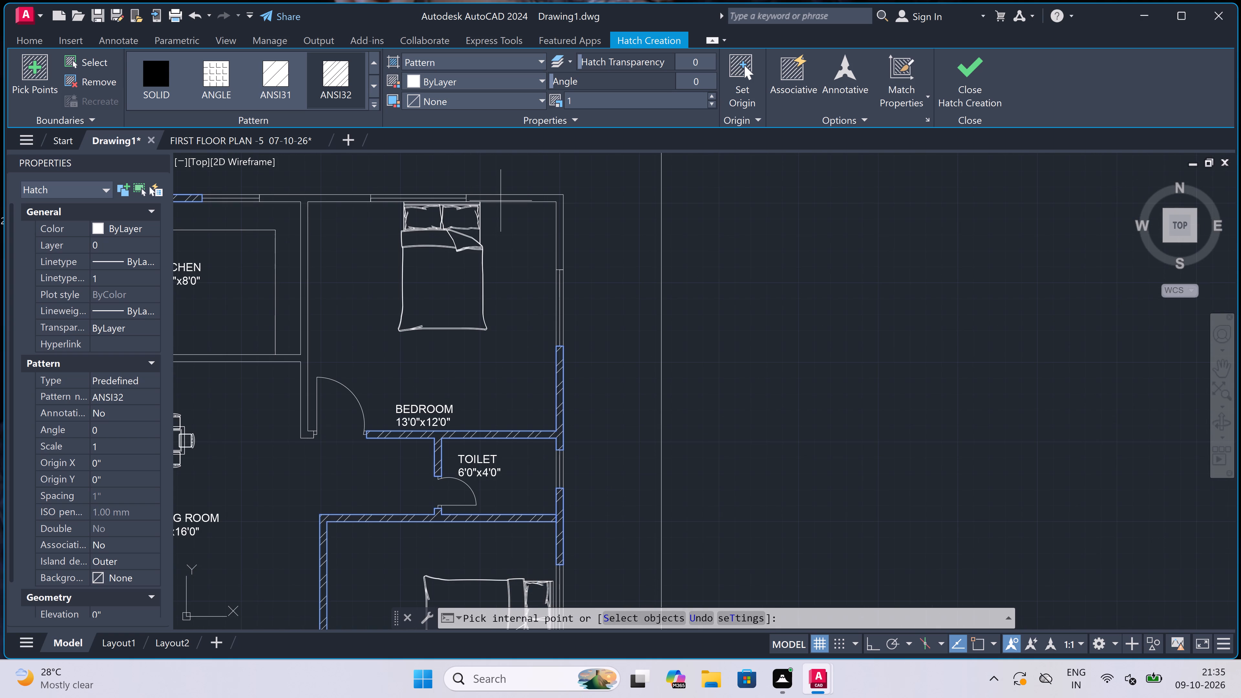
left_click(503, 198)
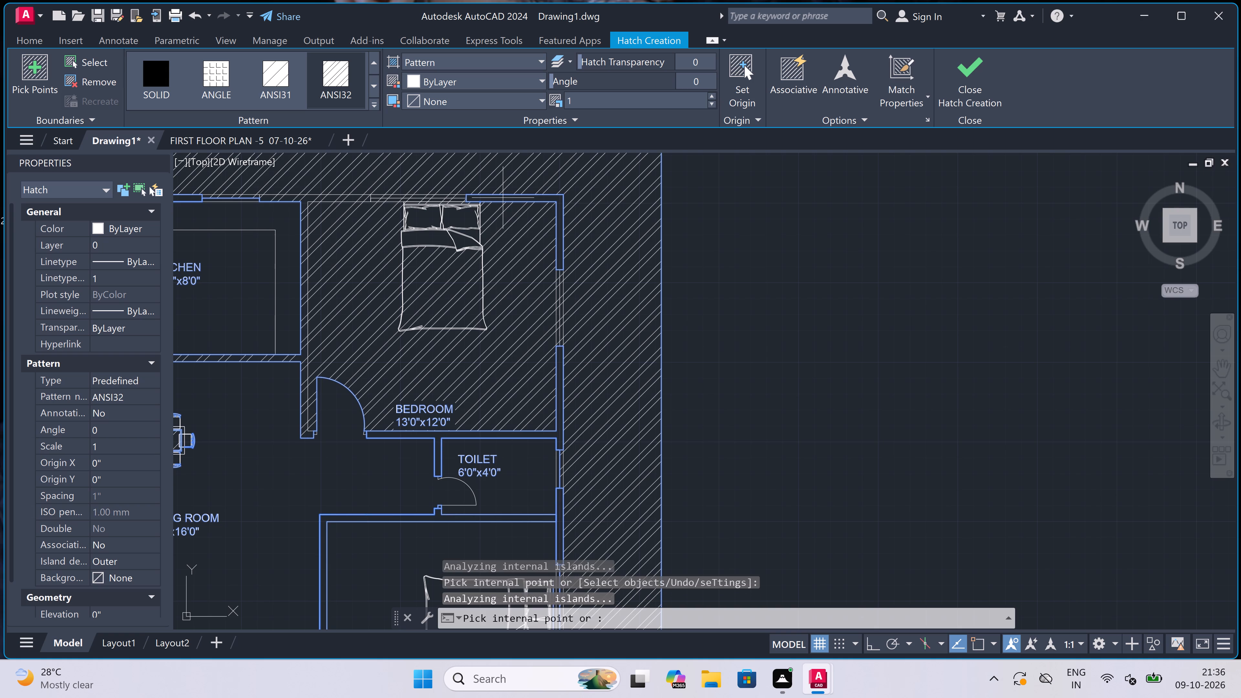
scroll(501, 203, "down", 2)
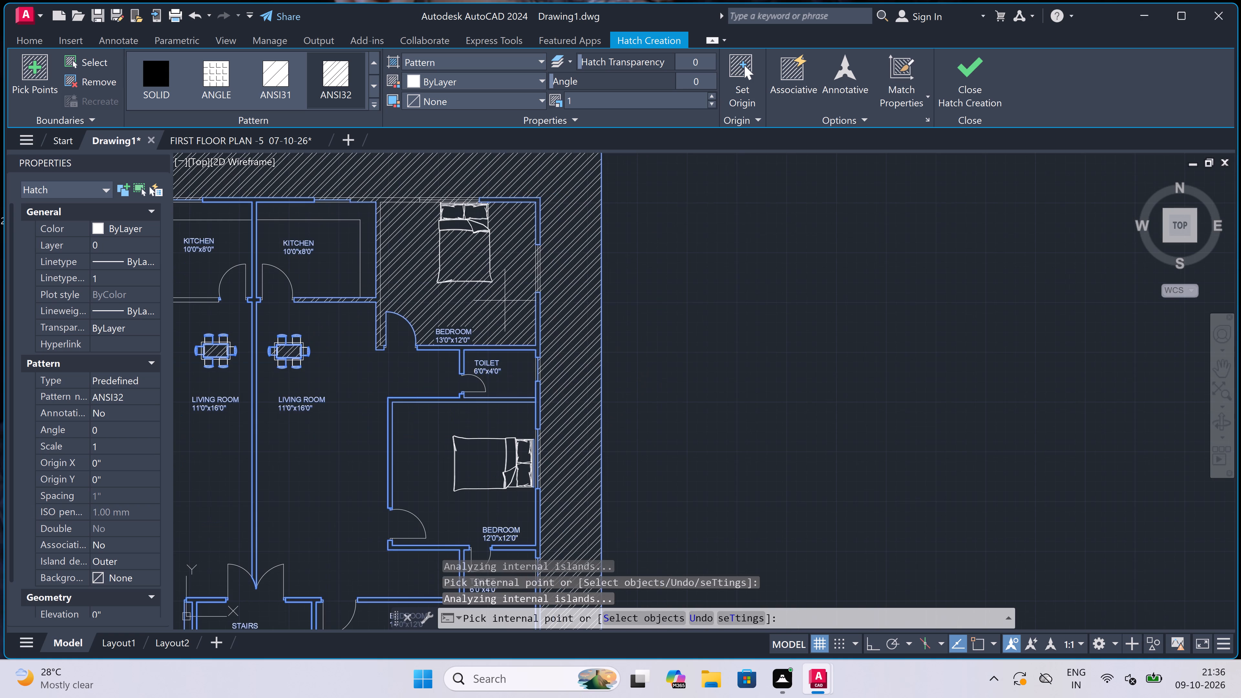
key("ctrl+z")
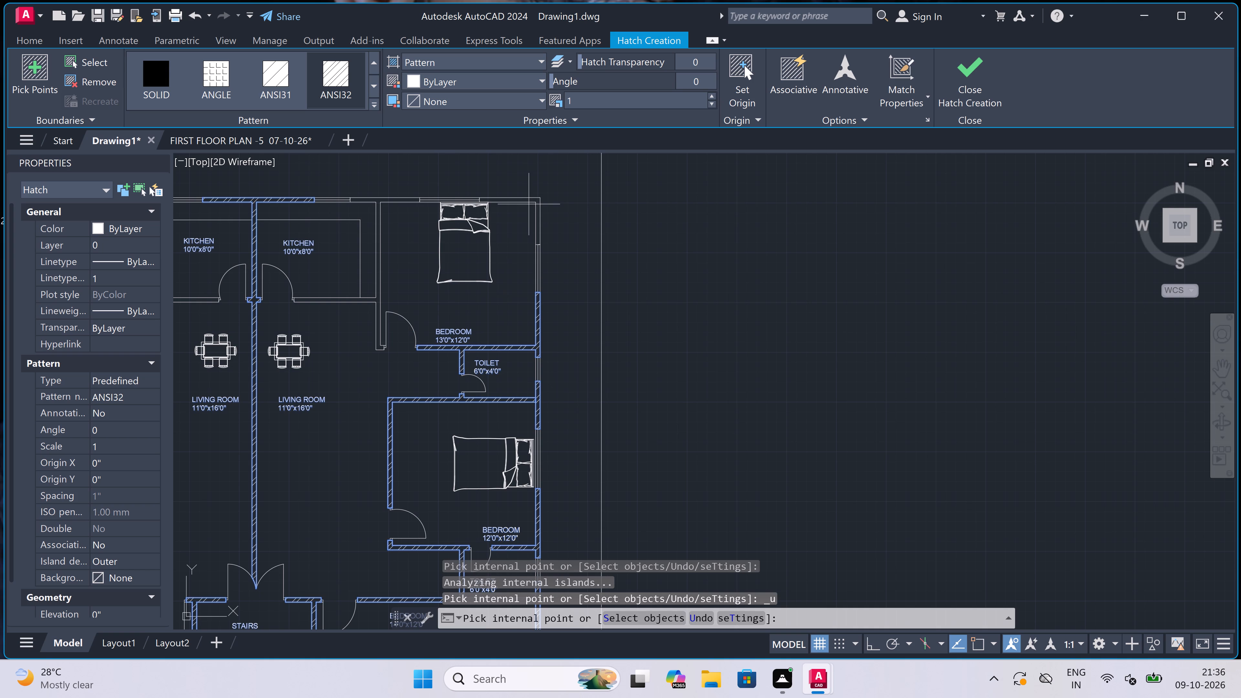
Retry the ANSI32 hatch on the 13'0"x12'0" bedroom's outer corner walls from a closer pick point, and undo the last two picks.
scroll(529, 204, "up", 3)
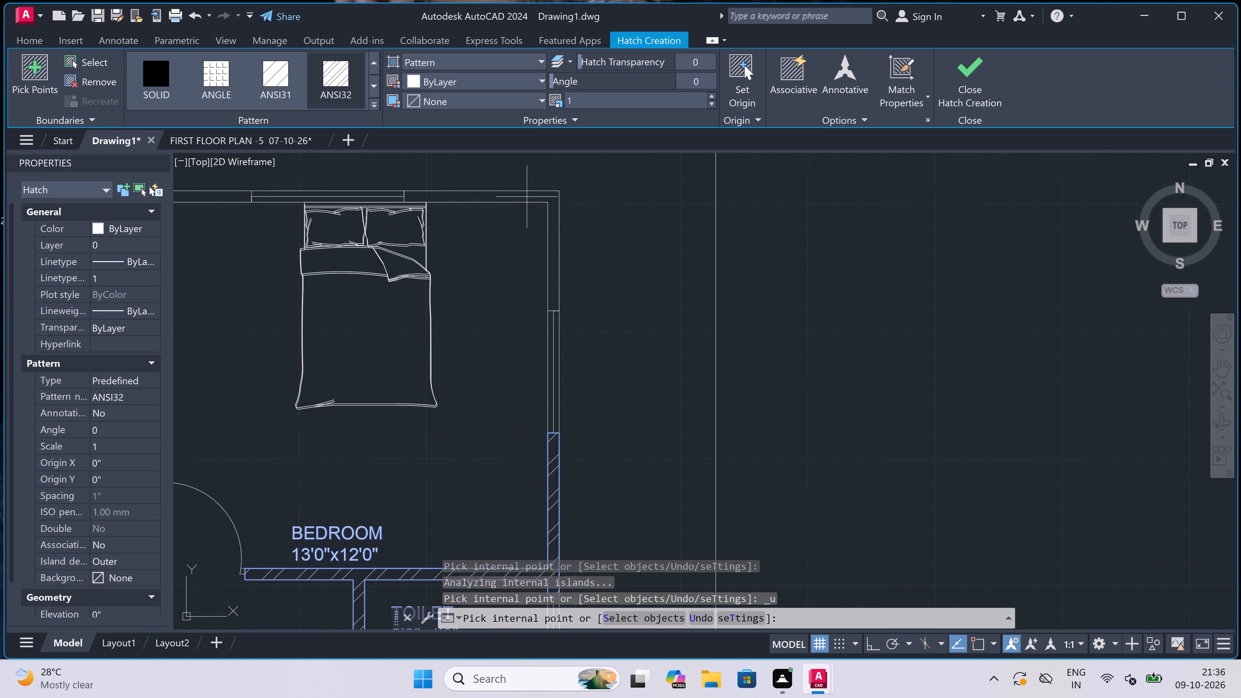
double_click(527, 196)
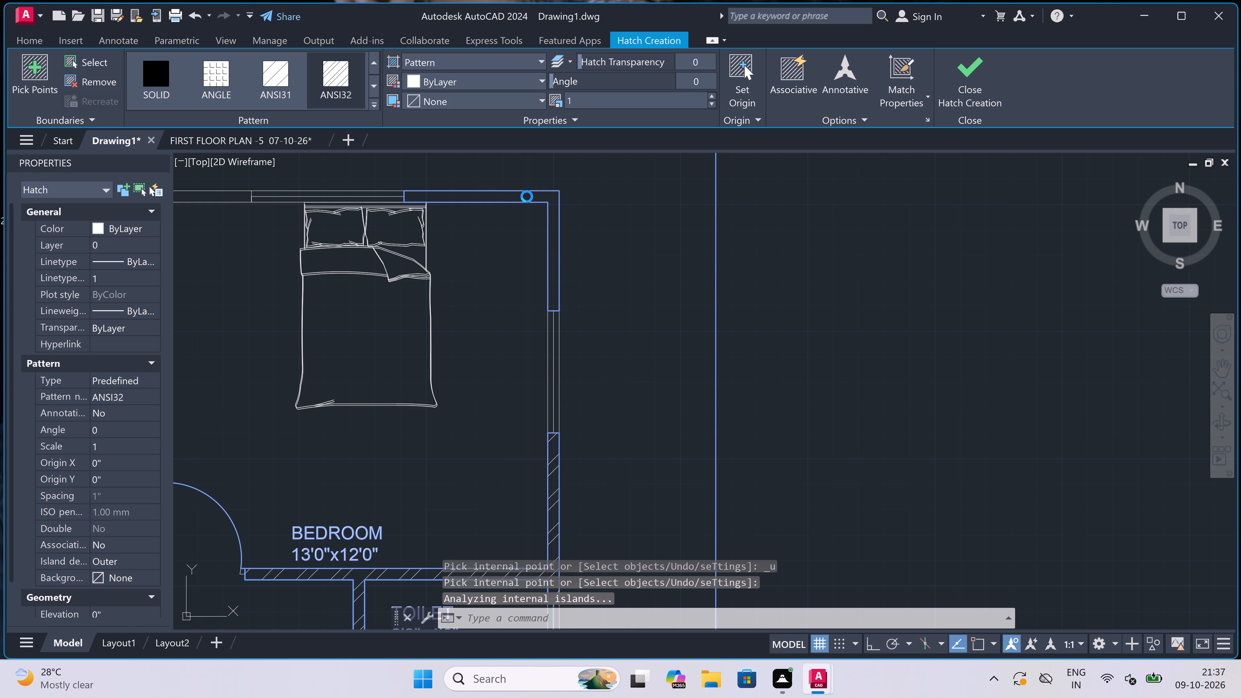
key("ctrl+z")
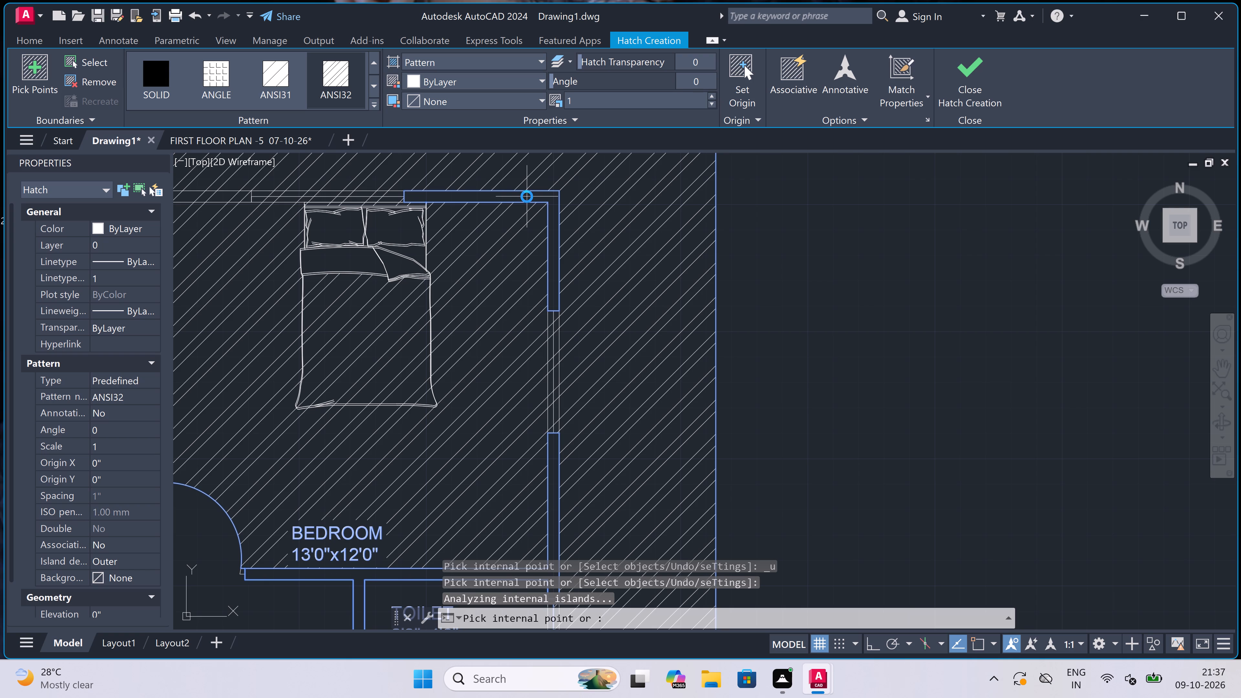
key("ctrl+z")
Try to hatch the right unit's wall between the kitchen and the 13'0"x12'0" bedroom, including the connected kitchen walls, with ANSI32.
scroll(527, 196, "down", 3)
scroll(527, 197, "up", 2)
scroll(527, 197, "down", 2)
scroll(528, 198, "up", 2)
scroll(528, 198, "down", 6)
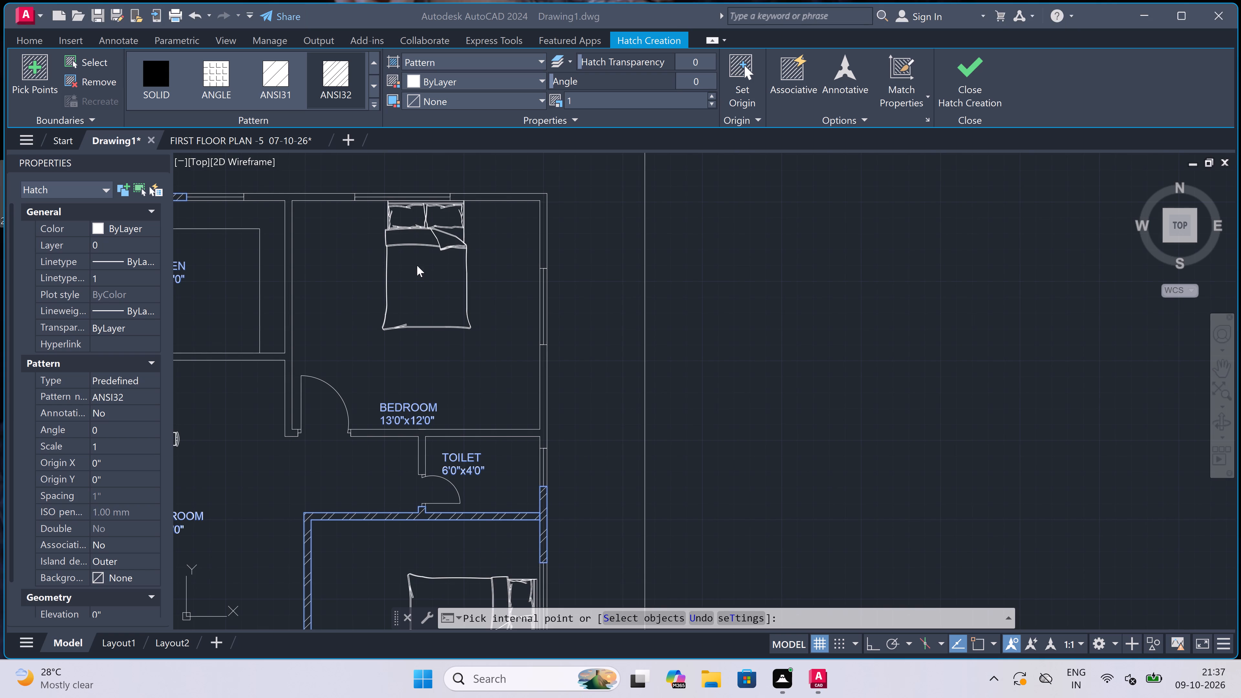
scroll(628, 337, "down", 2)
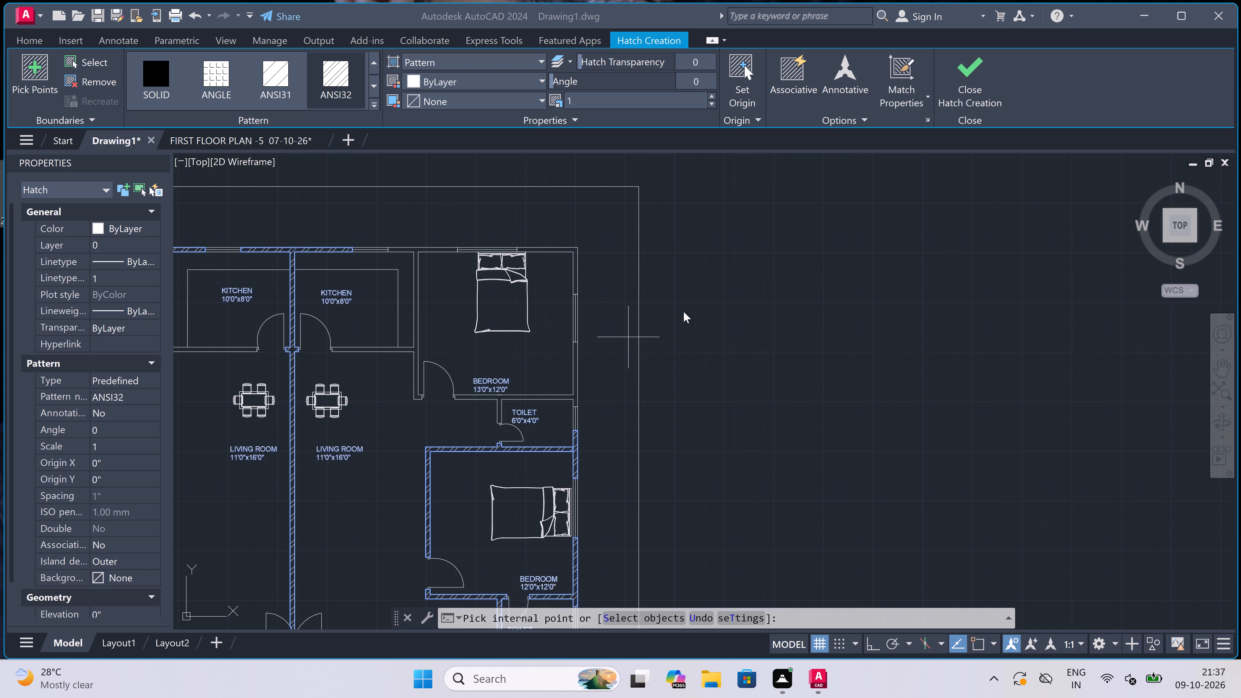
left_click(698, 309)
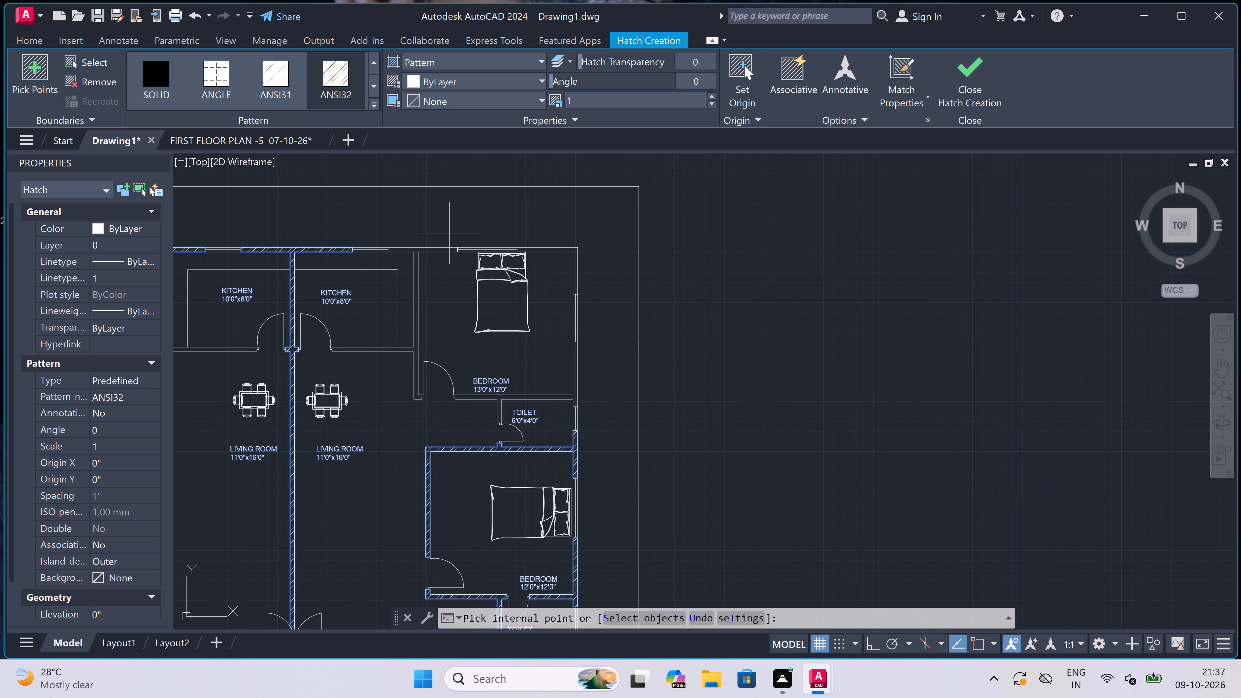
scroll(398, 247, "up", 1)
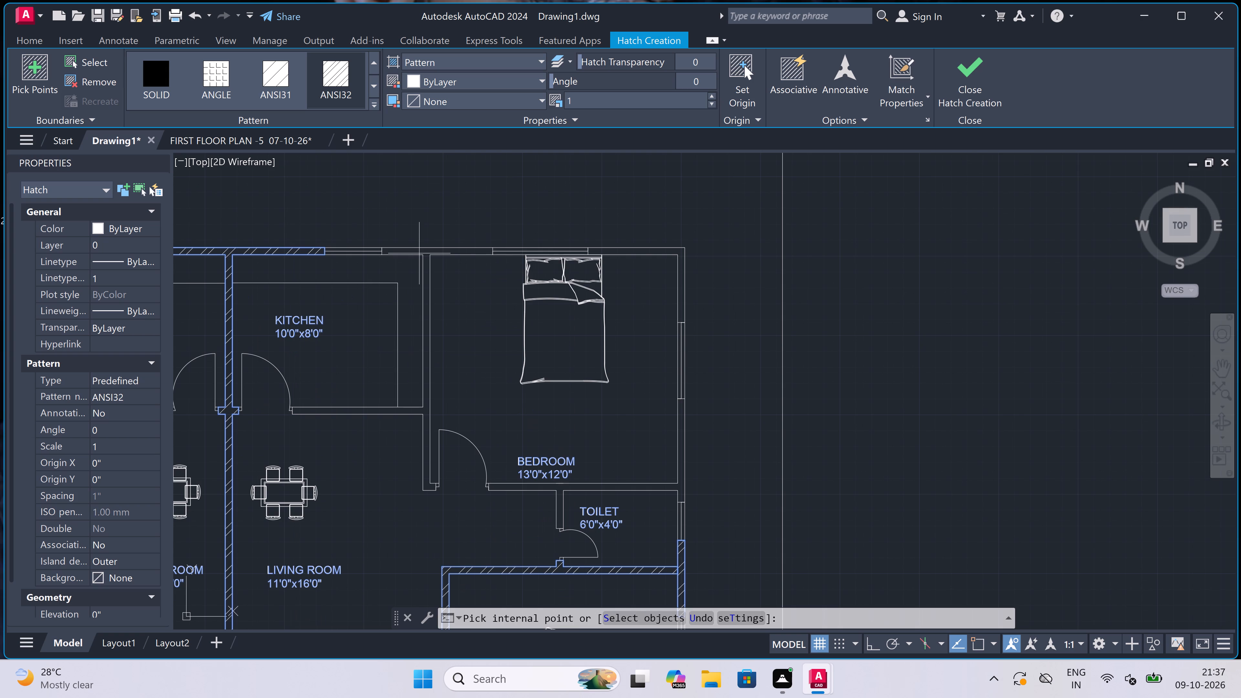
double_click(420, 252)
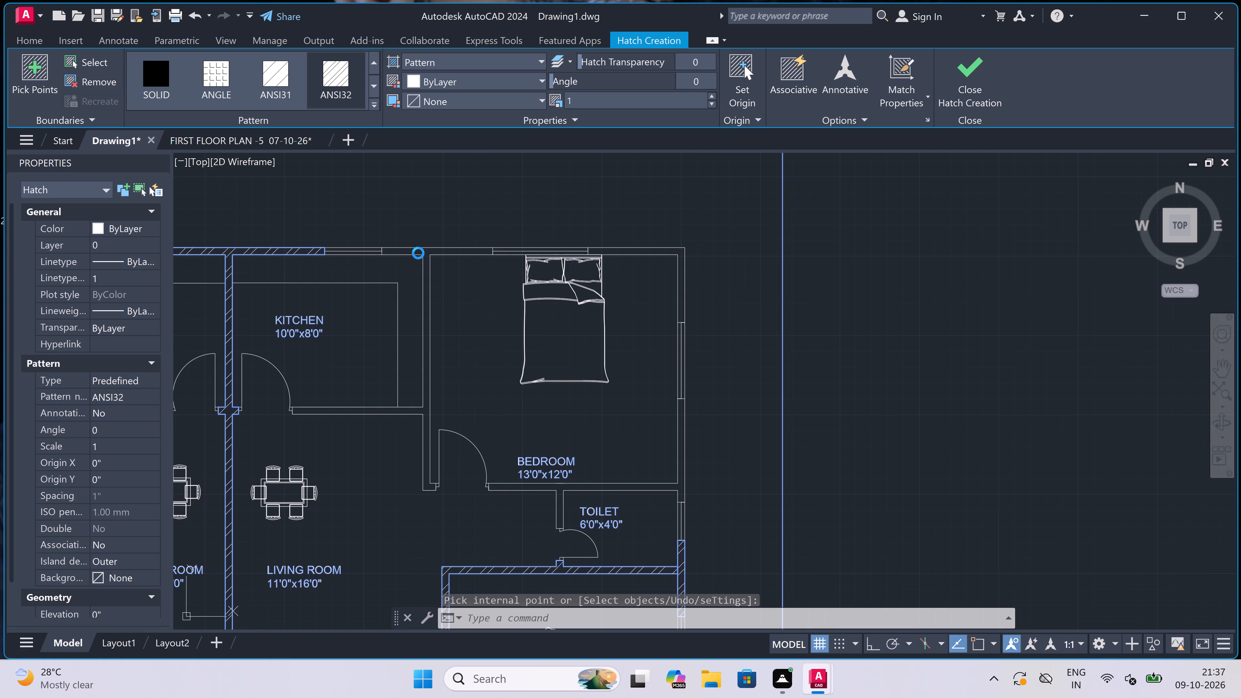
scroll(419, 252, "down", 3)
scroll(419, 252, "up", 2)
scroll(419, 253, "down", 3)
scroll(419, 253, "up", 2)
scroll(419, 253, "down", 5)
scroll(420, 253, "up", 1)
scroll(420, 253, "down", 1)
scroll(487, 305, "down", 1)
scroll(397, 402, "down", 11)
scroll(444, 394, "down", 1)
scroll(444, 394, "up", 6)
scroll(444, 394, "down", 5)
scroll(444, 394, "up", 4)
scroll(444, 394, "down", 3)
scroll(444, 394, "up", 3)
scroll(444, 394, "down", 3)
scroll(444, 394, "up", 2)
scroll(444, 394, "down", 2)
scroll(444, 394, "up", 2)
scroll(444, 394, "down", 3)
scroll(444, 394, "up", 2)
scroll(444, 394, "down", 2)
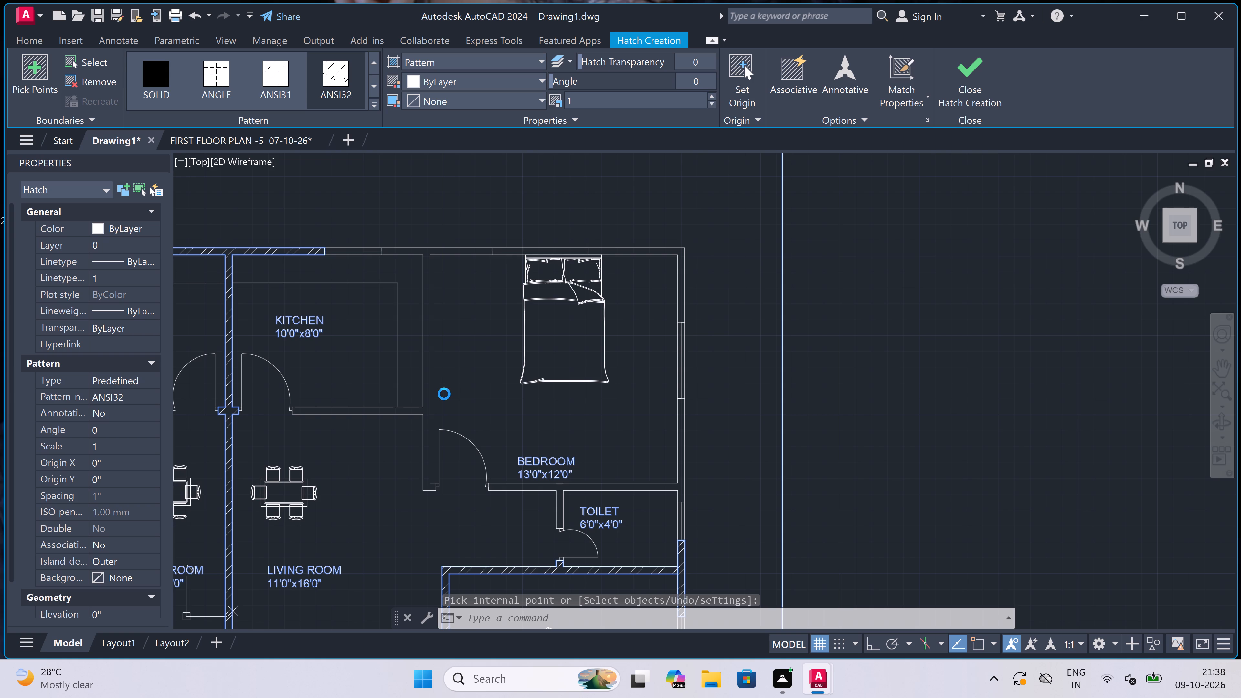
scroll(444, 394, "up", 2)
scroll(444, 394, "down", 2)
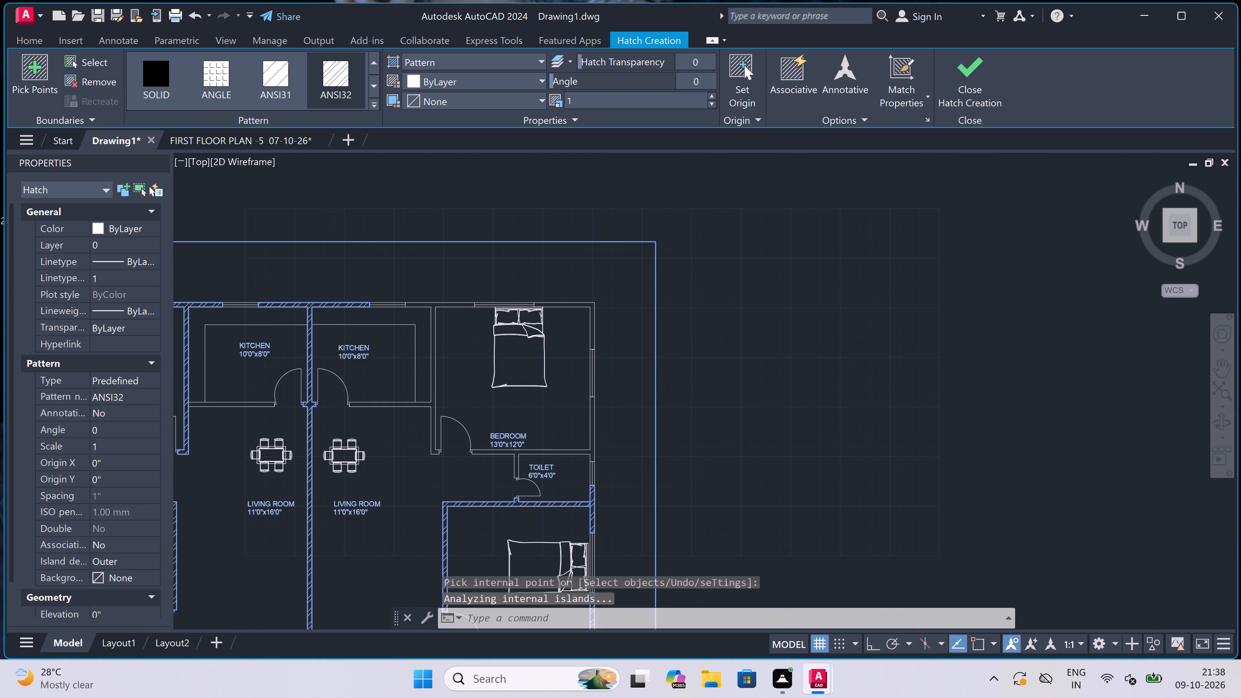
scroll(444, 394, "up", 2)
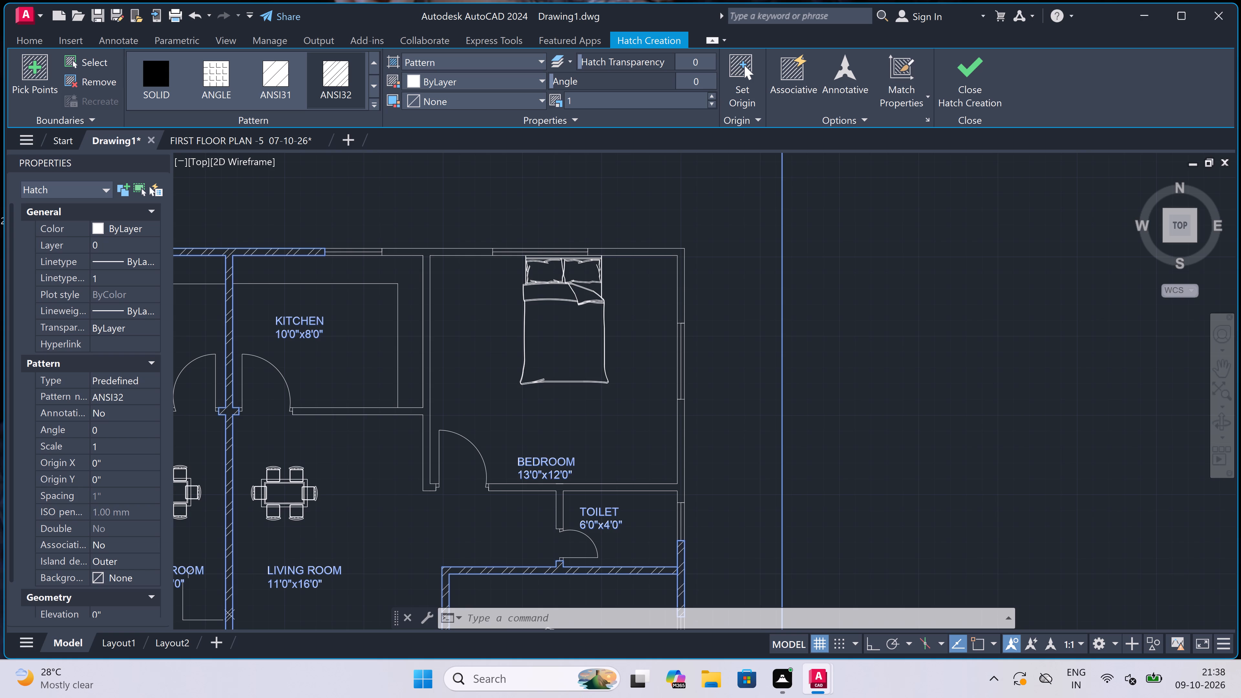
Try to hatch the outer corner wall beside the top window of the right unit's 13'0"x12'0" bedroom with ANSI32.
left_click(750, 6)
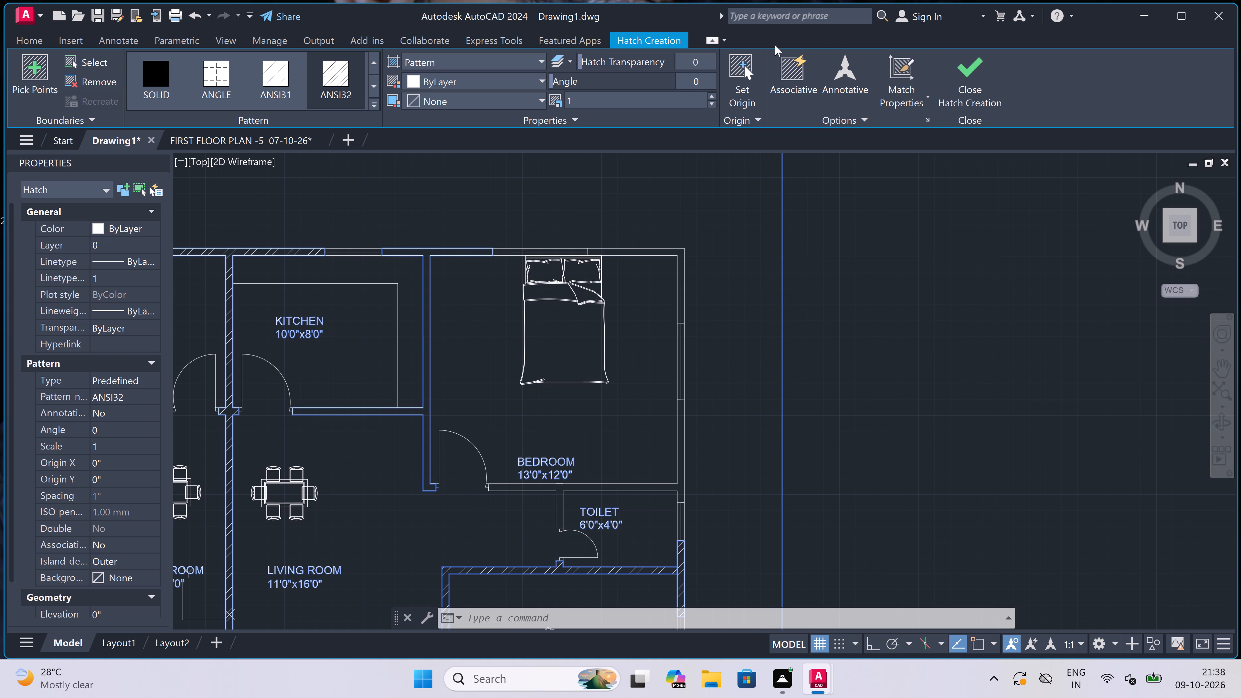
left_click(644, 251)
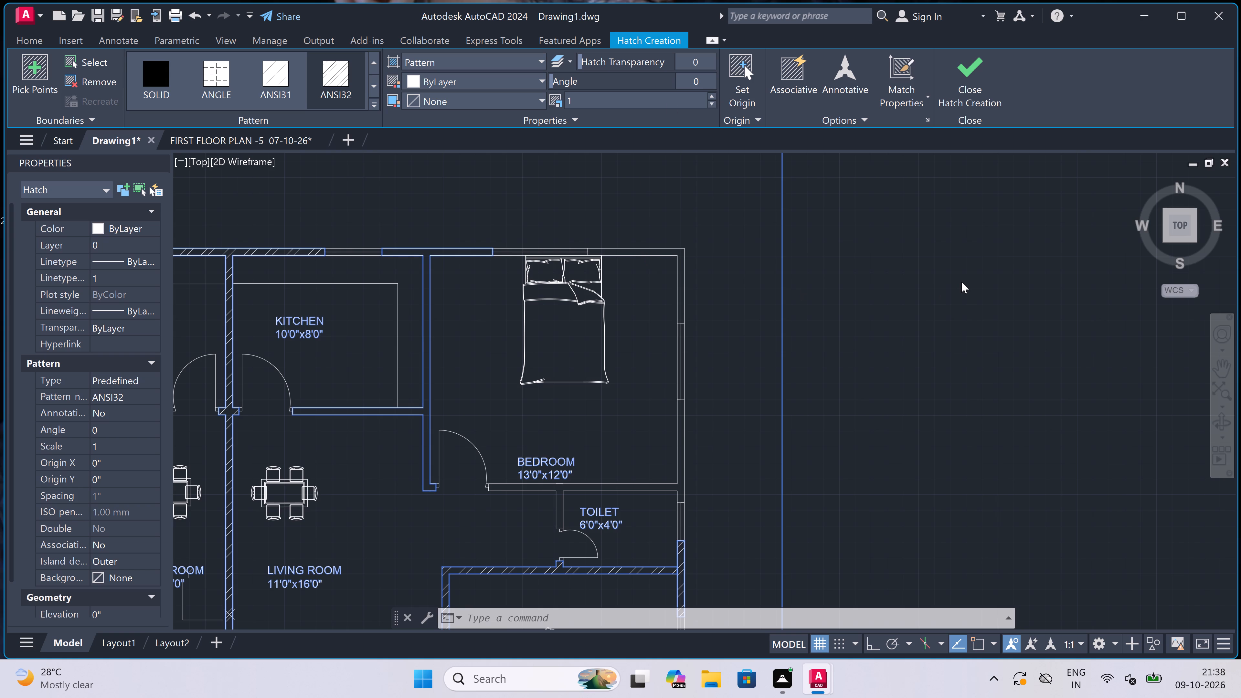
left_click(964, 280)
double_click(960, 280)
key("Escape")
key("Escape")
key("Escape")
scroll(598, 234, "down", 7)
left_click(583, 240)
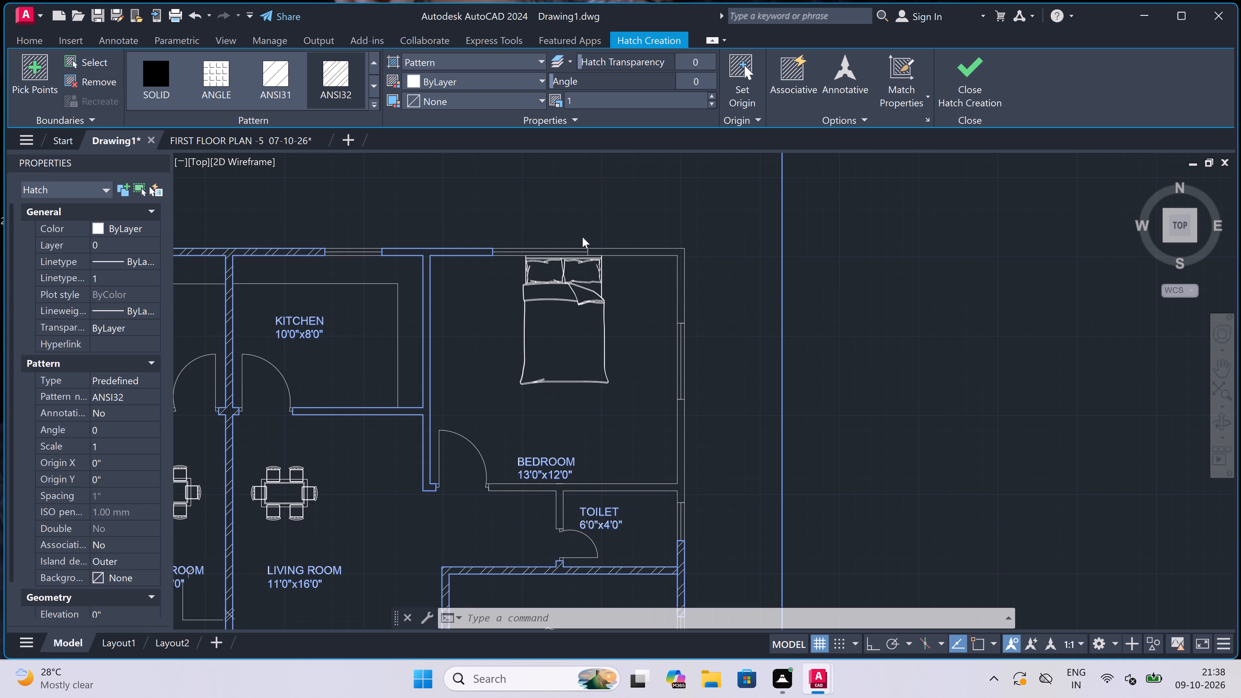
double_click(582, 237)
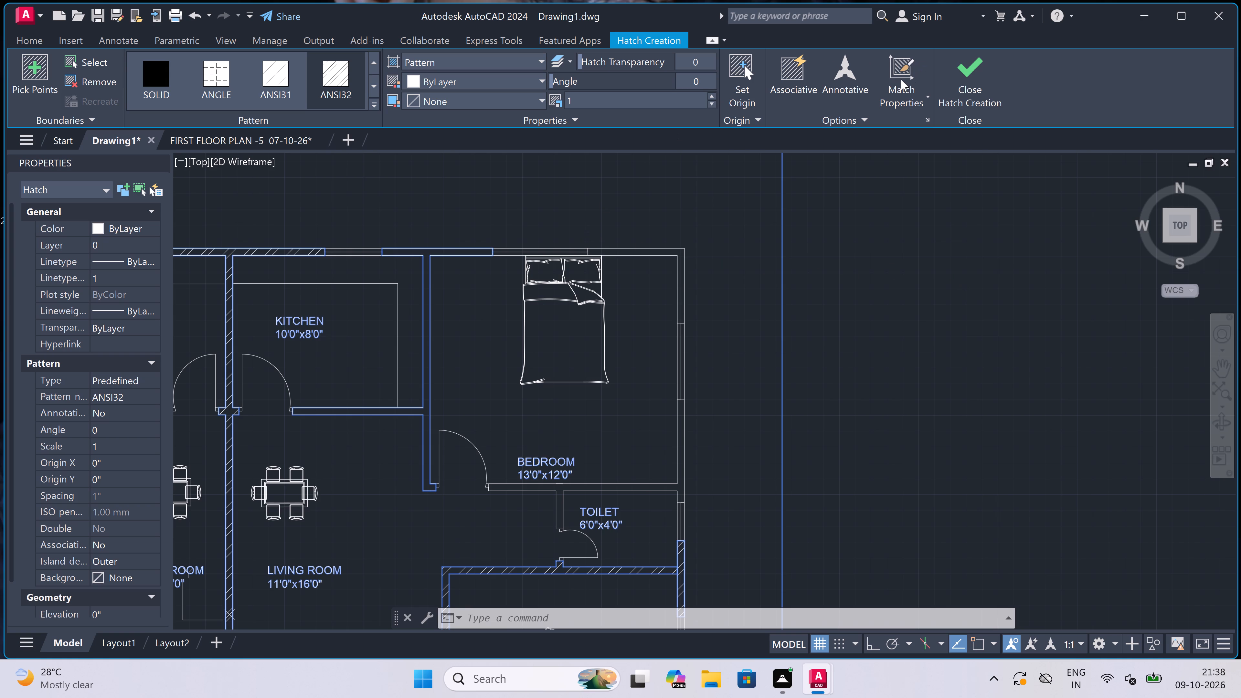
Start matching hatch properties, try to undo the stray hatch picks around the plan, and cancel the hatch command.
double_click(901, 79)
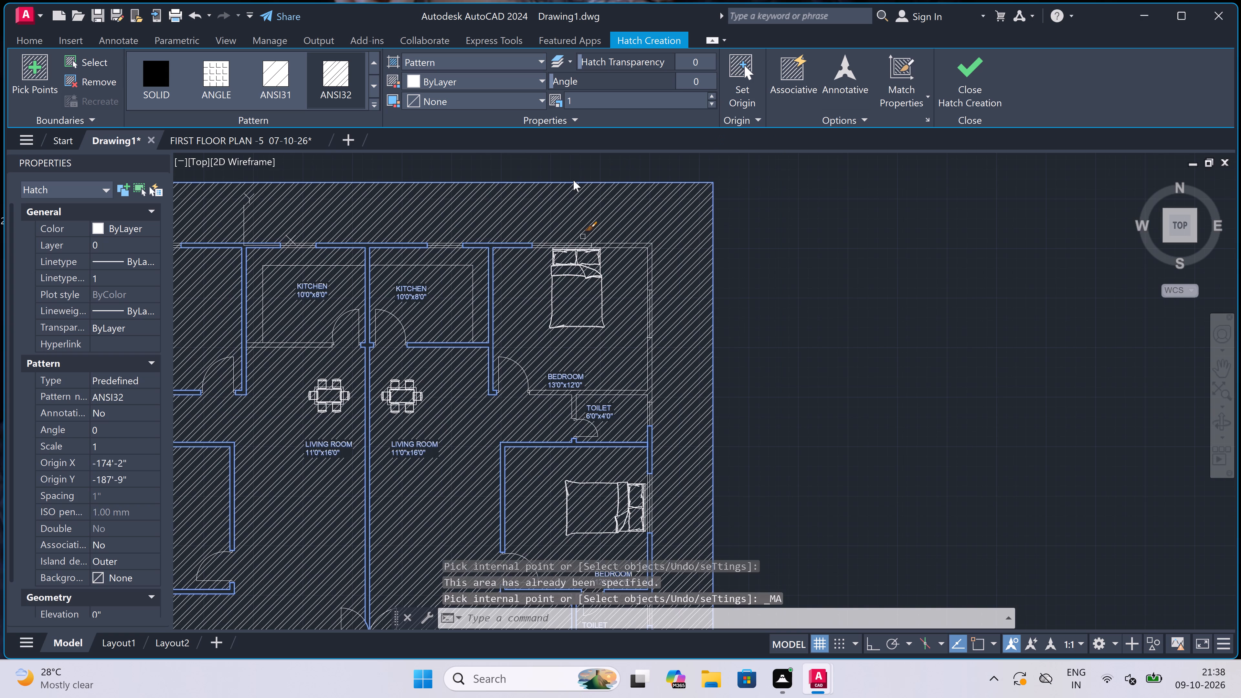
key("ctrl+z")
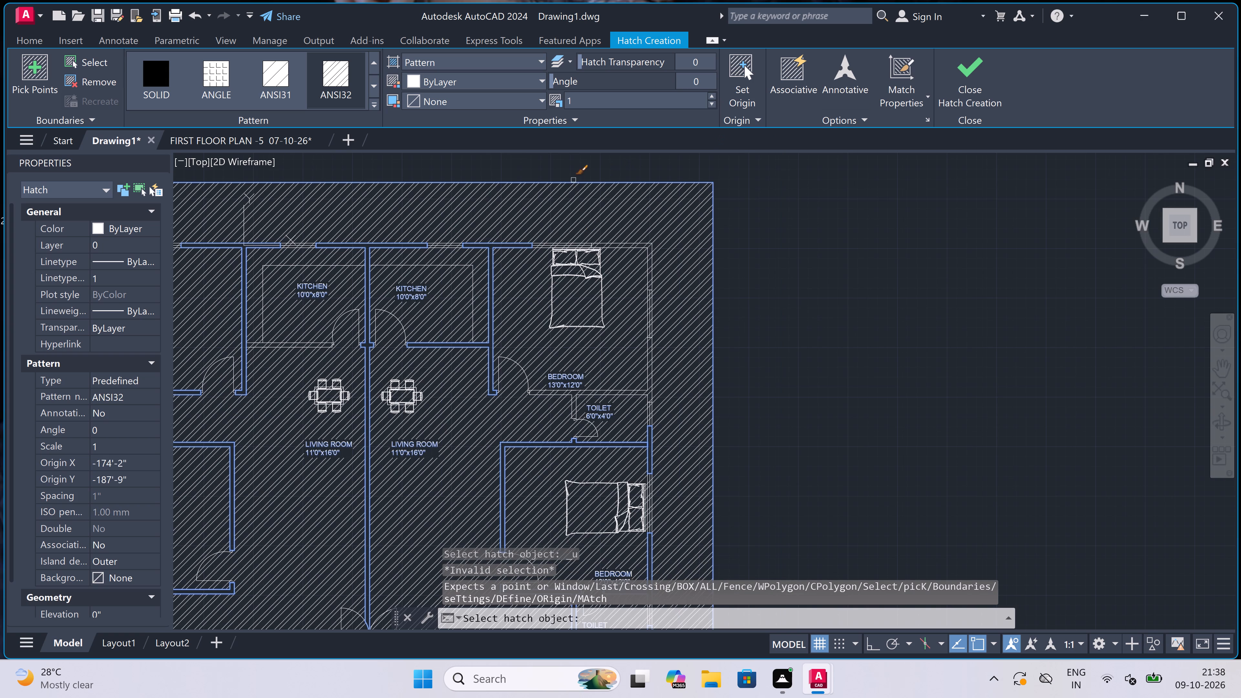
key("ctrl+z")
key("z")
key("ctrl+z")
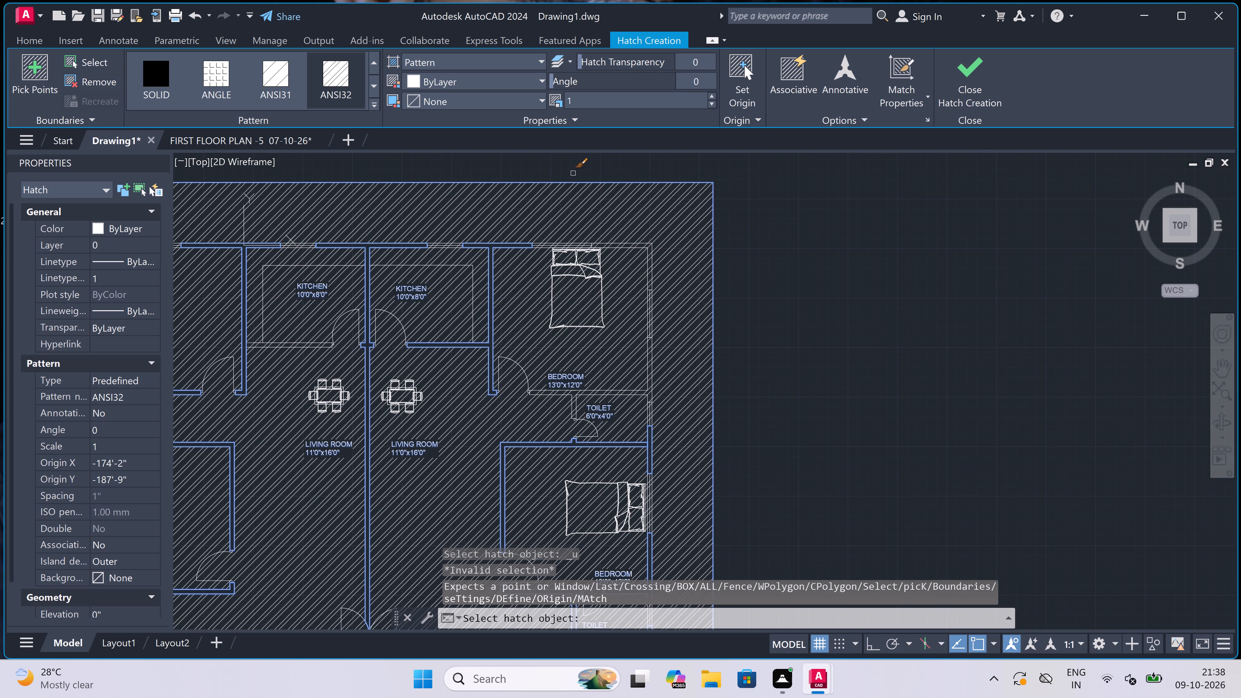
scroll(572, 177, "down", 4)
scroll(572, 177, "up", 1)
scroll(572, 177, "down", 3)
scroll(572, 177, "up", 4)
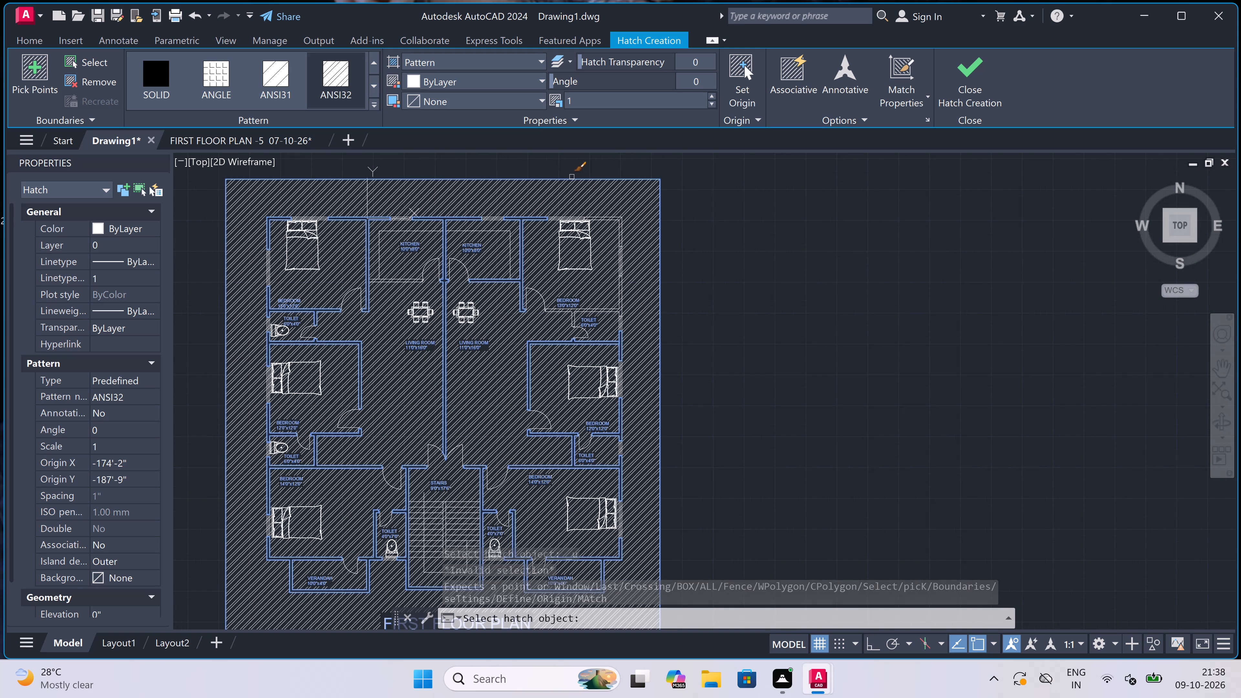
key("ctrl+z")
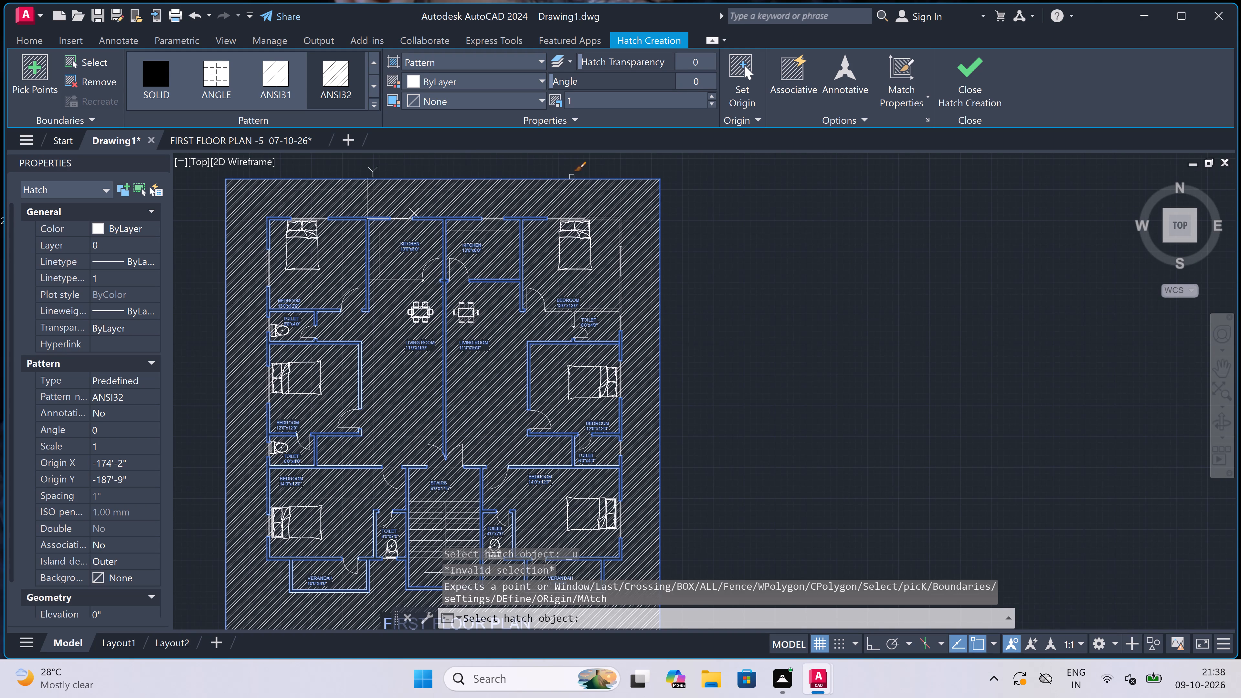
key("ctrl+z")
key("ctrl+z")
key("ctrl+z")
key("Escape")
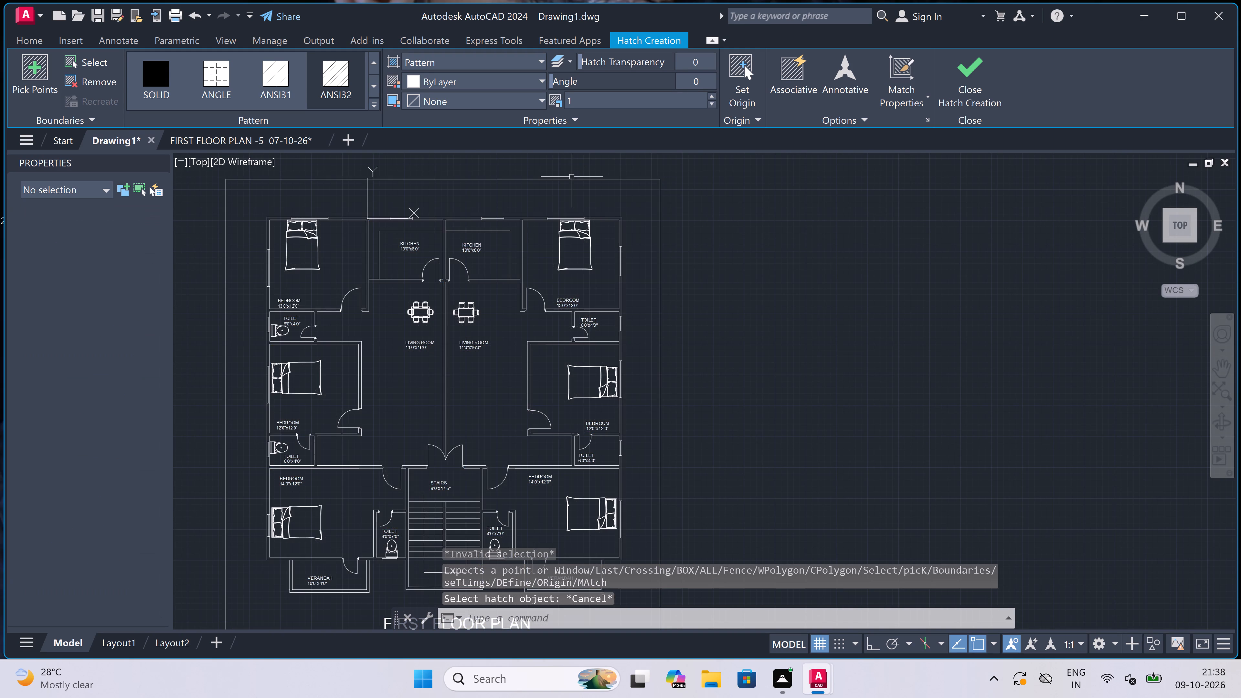
Examine the walls of both units across the first floor plan to check their hatching.
scroll(572, 177, "down", 2)
scroll(572, 177, "up", 1)
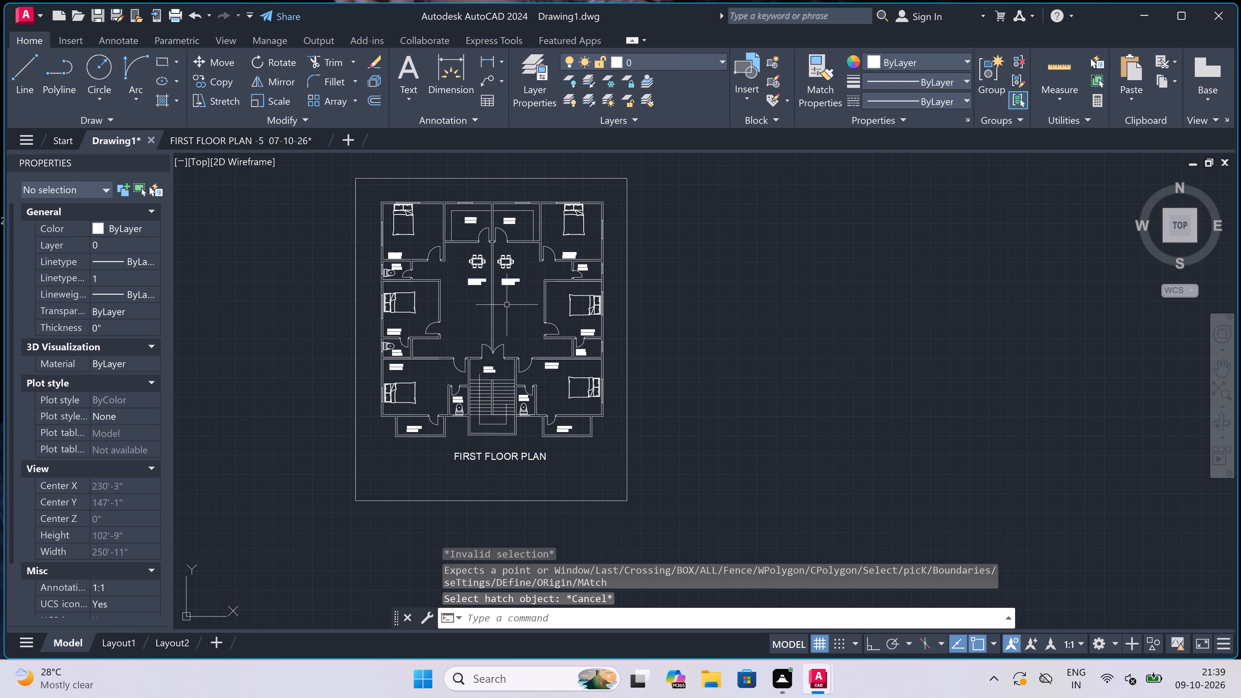
scroll(451, 225, "down", 3)
scroll(452, 226, "up", 6)
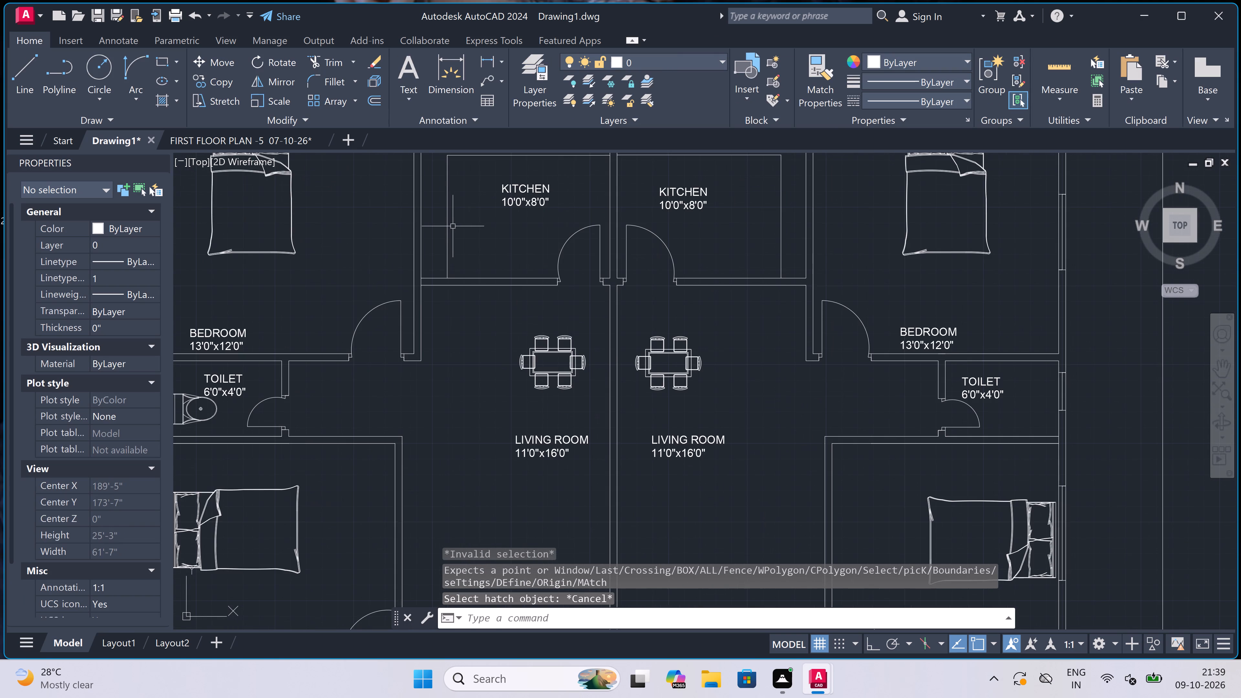
scroll(453, 226, "down", 2)
scroll(443, 292, "up", 3)
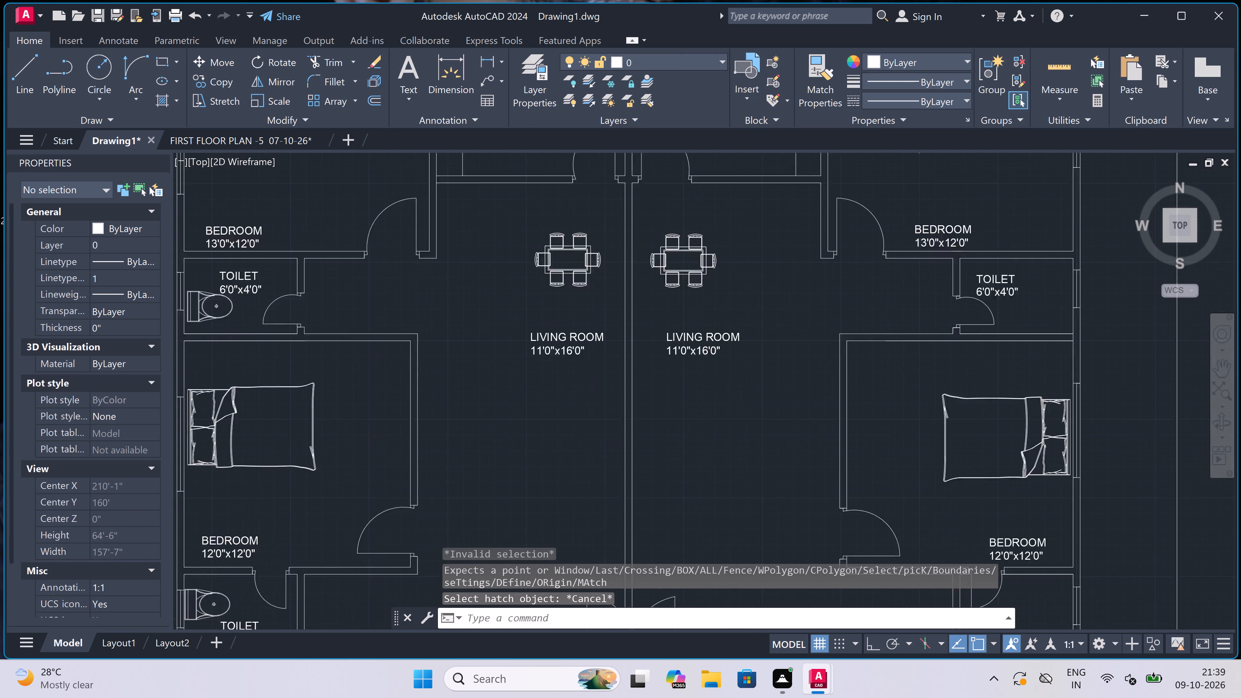
scroll(442, 290, "down", 2)
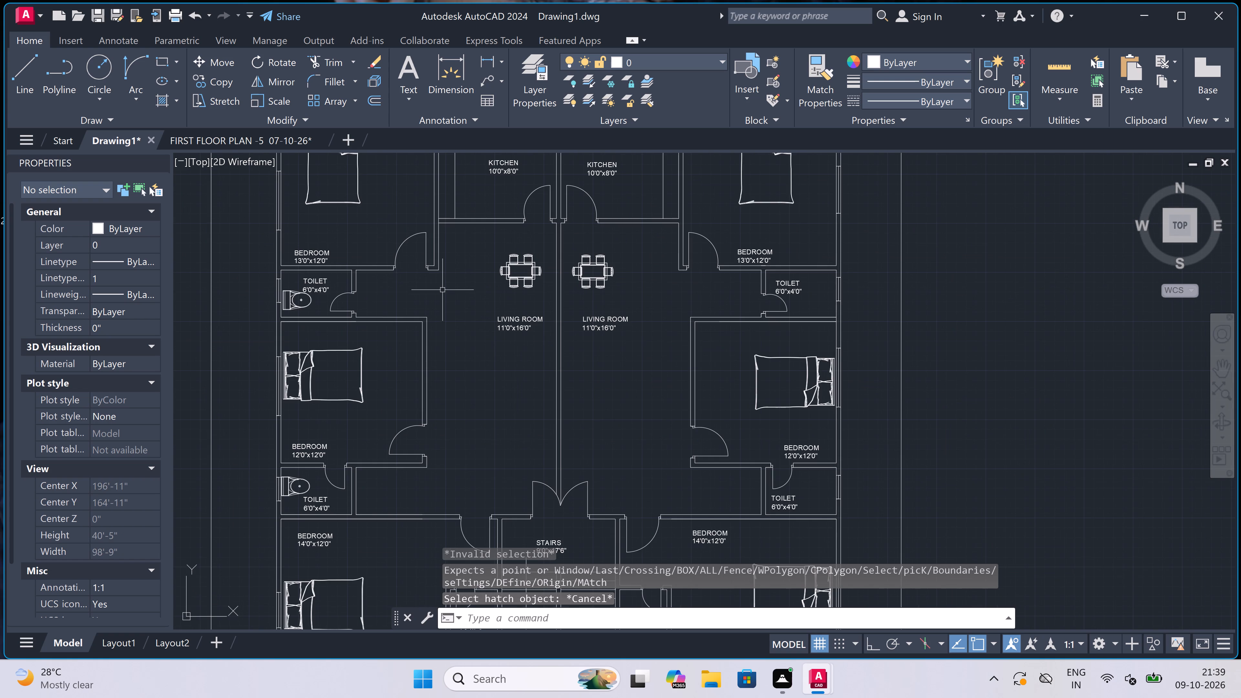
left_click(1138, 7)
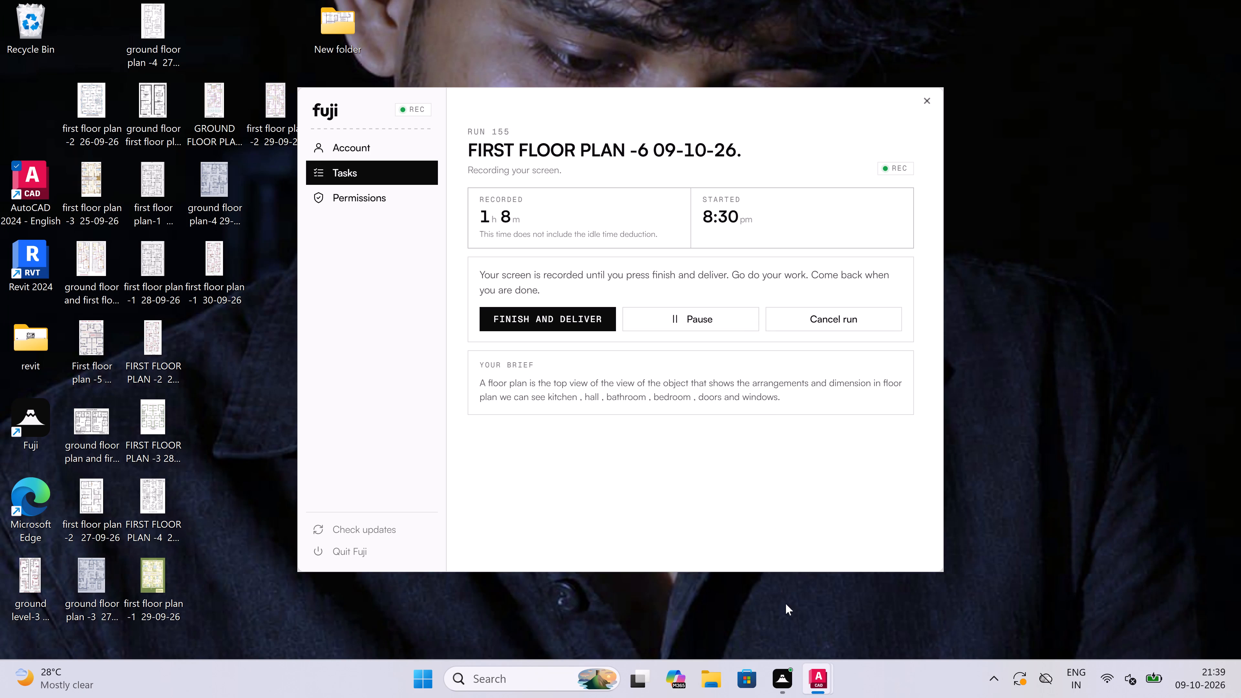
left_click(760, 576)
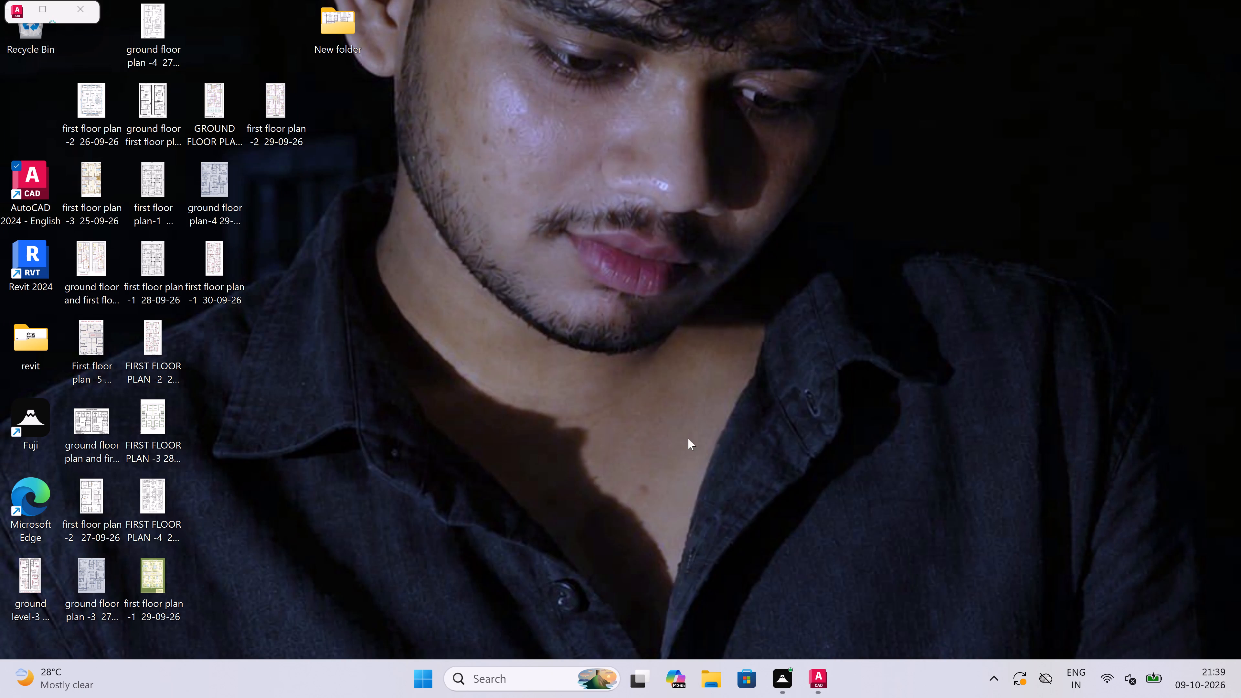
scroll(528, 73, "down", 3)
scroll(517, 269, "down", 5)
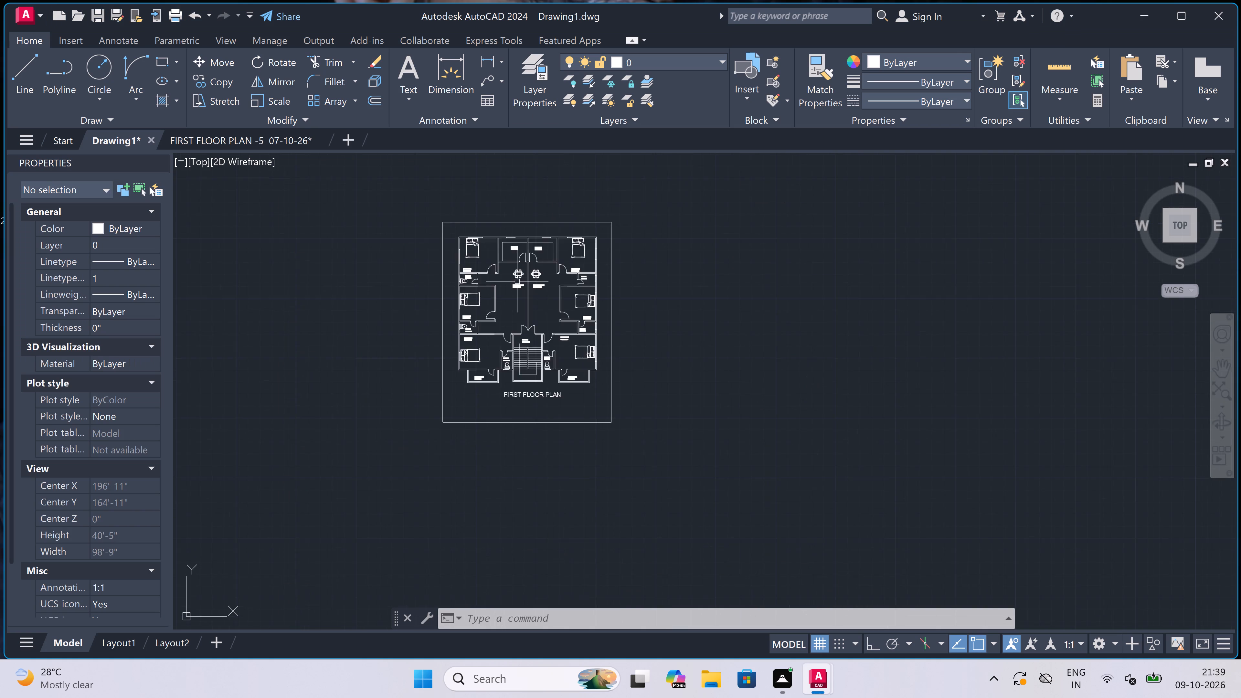
Underline the FIRST FLOOR PLAN title with a horizontal line about 21'-0" long, drawn with ortho on.
scroll(500, 234, "up", 4)
scroll(502, 233, "down", 4)
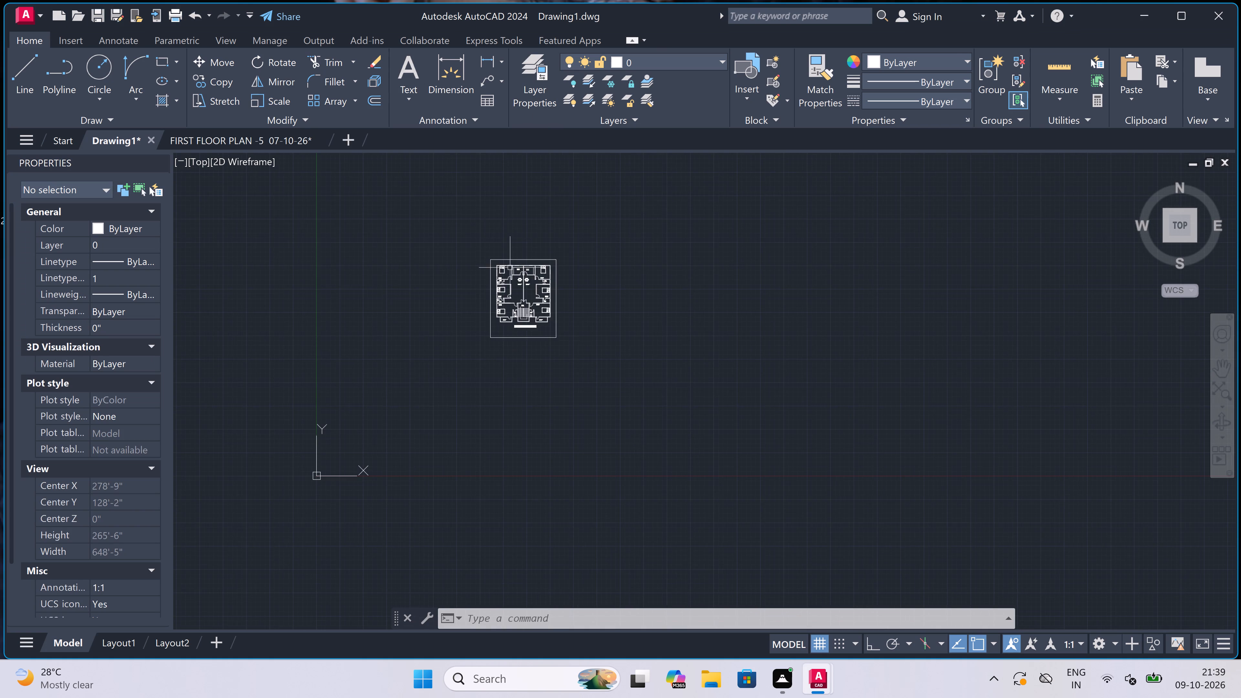
scroll(516, 340, "up", 3)
scroll(522, 298, "up", 3)
scroll(525, 297, "down", 1)
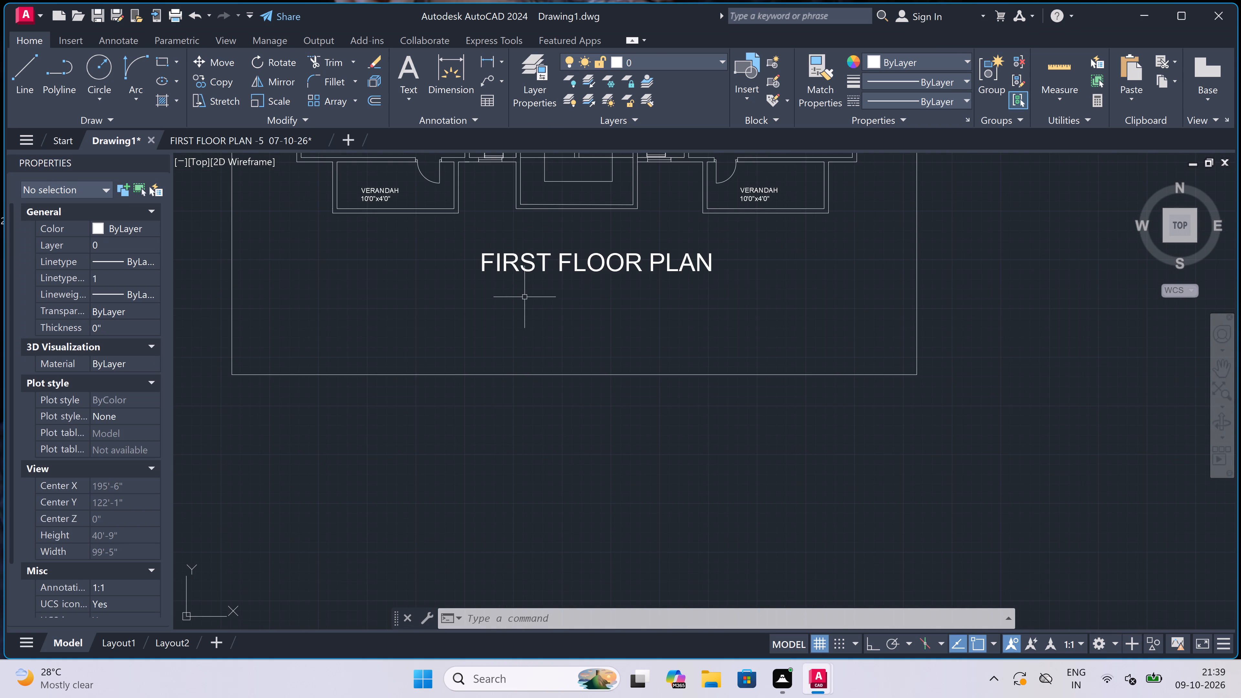
key("l")
key("space")
scroll(550, 263, "up", 2)
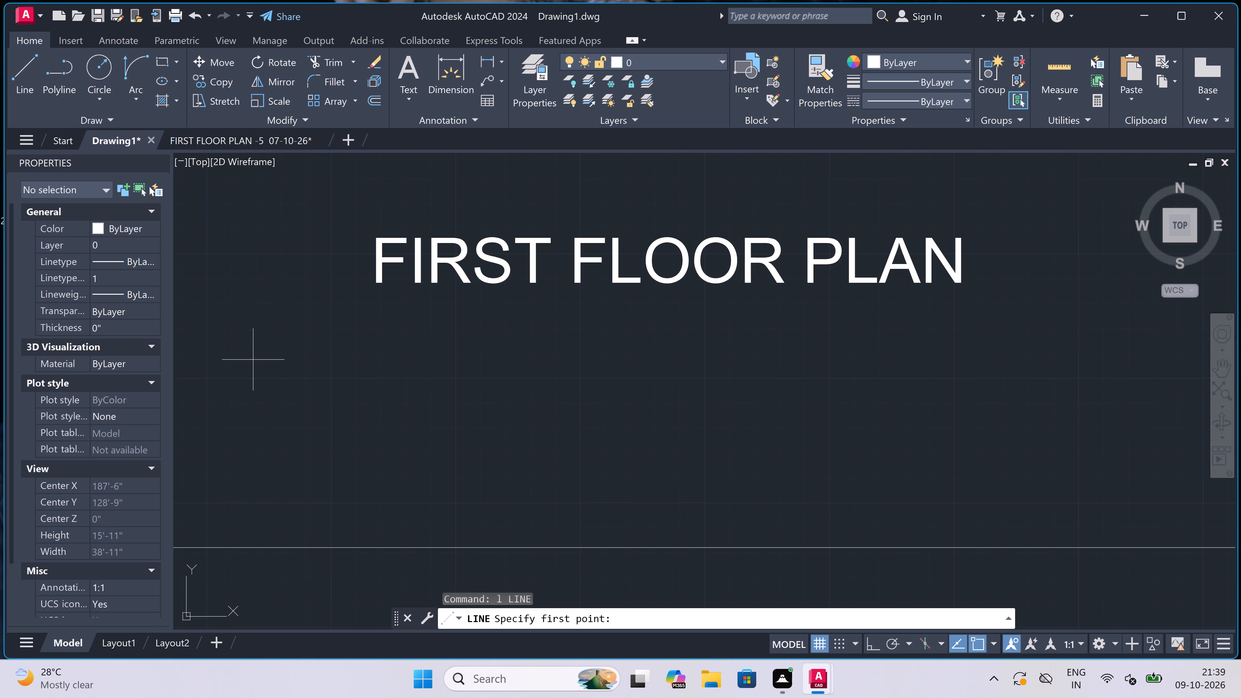
left_click(356, 302)
scroll(357, 301, "down", 1)
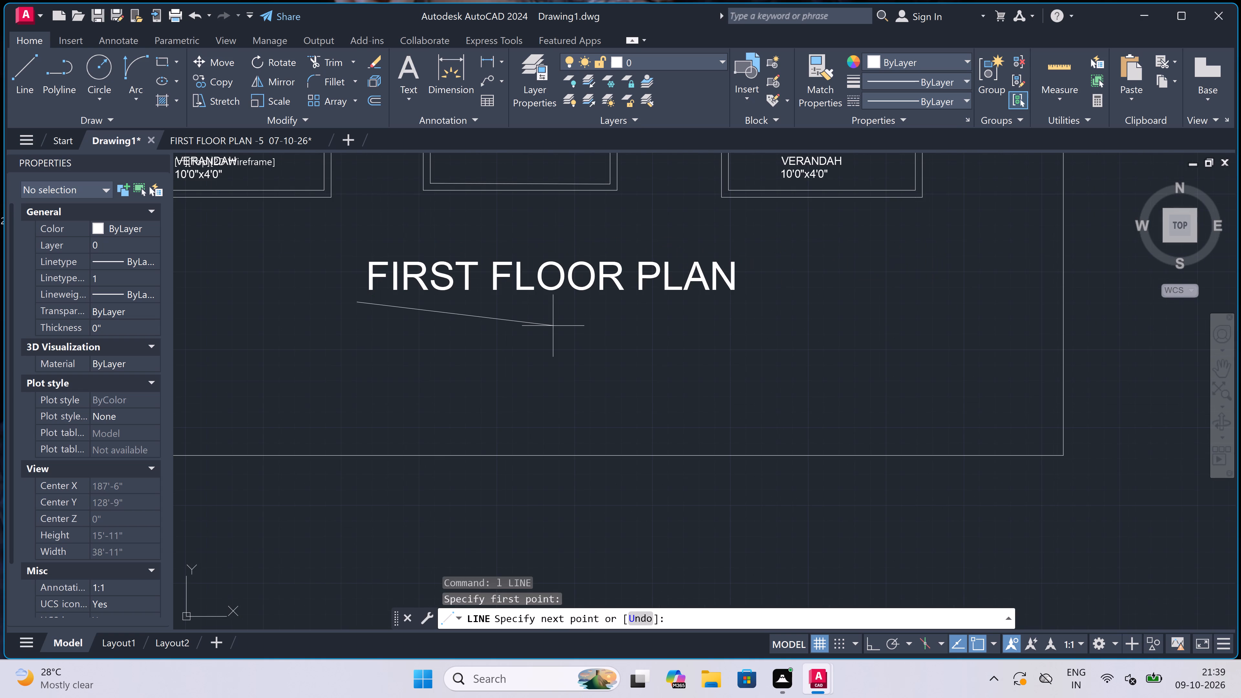
key("F8")
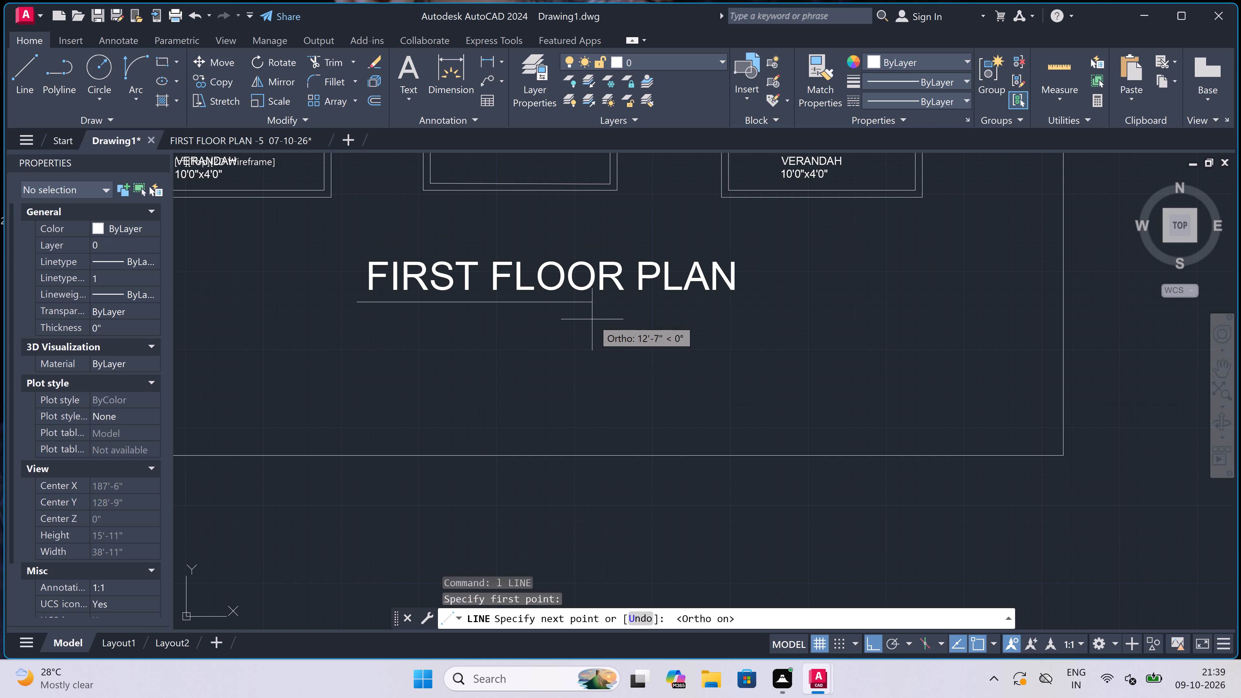
scroll(750, 303, "up", 1)
left_click(749, 296)
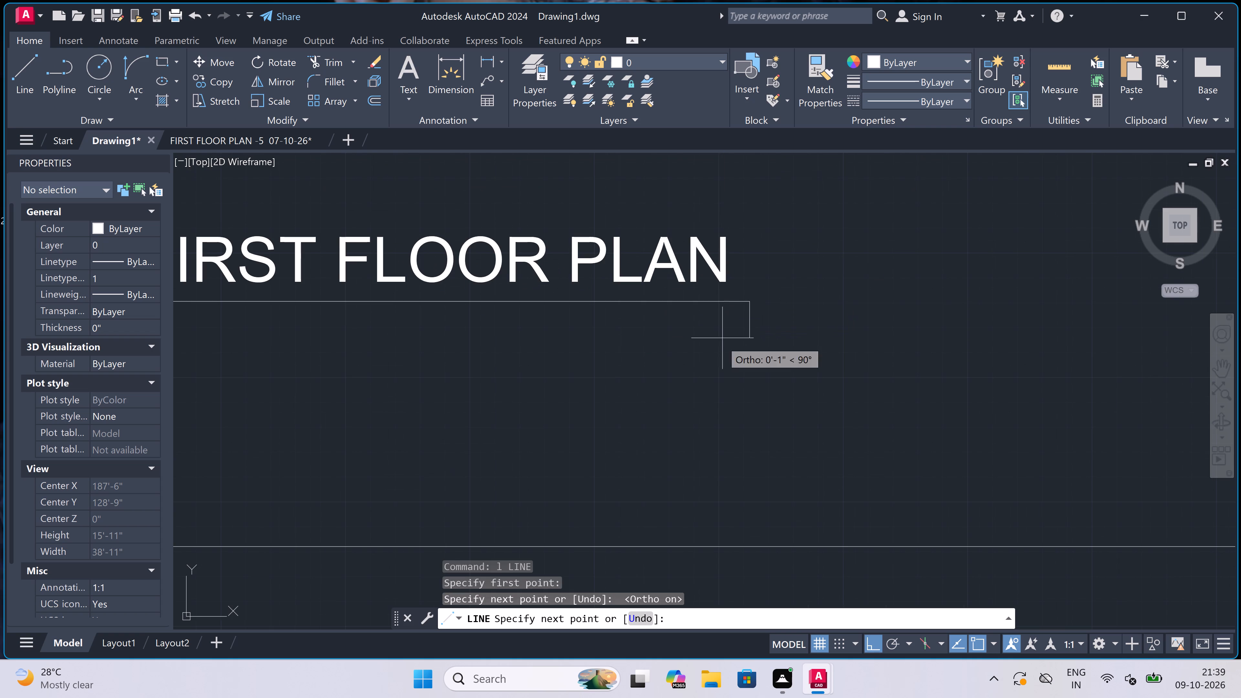
key("Escape")
scroll(663, 329, "down", 3)
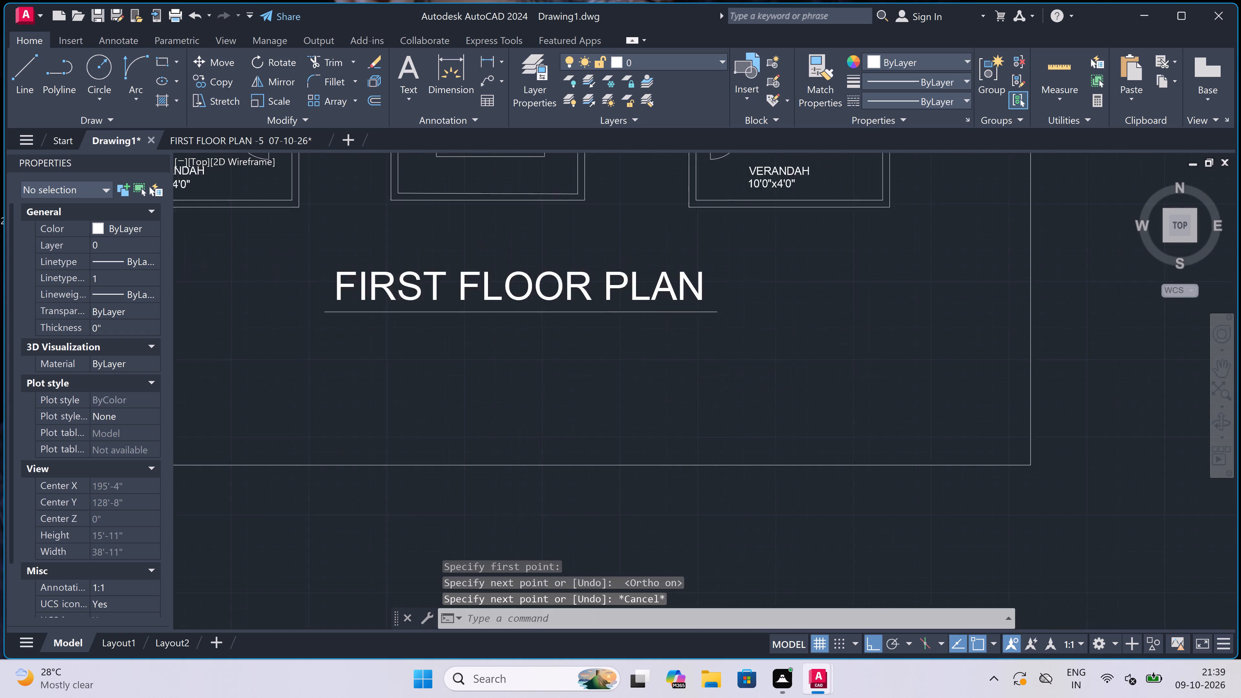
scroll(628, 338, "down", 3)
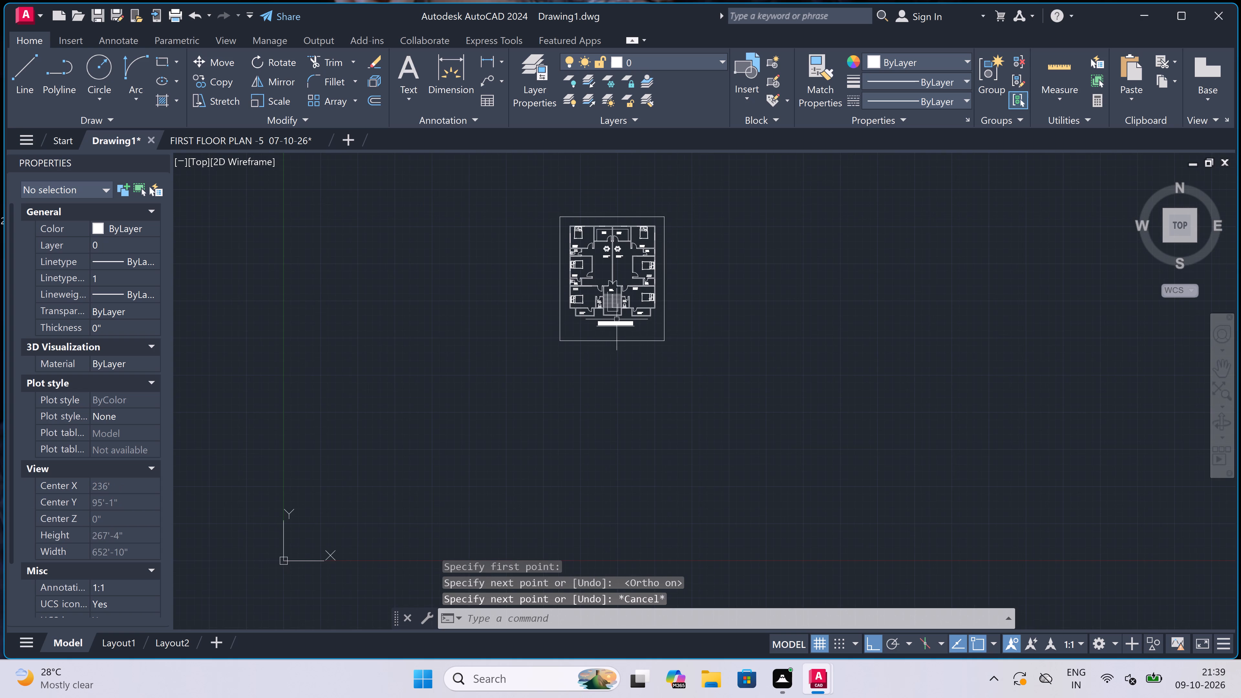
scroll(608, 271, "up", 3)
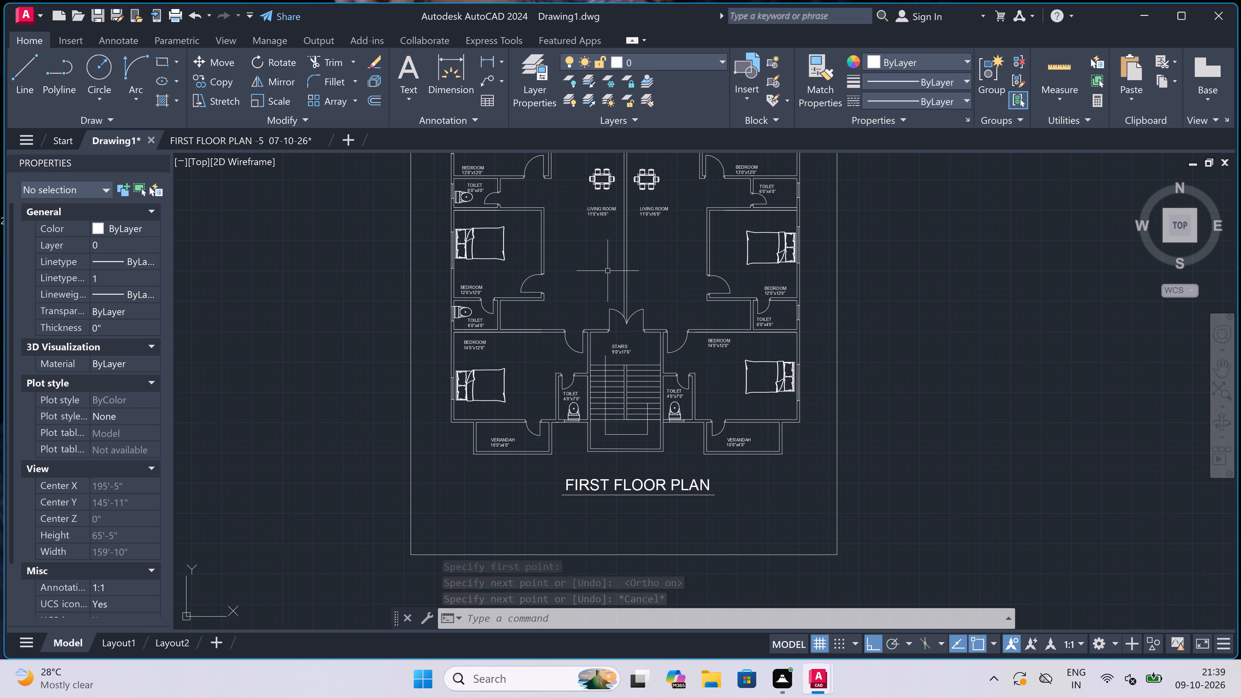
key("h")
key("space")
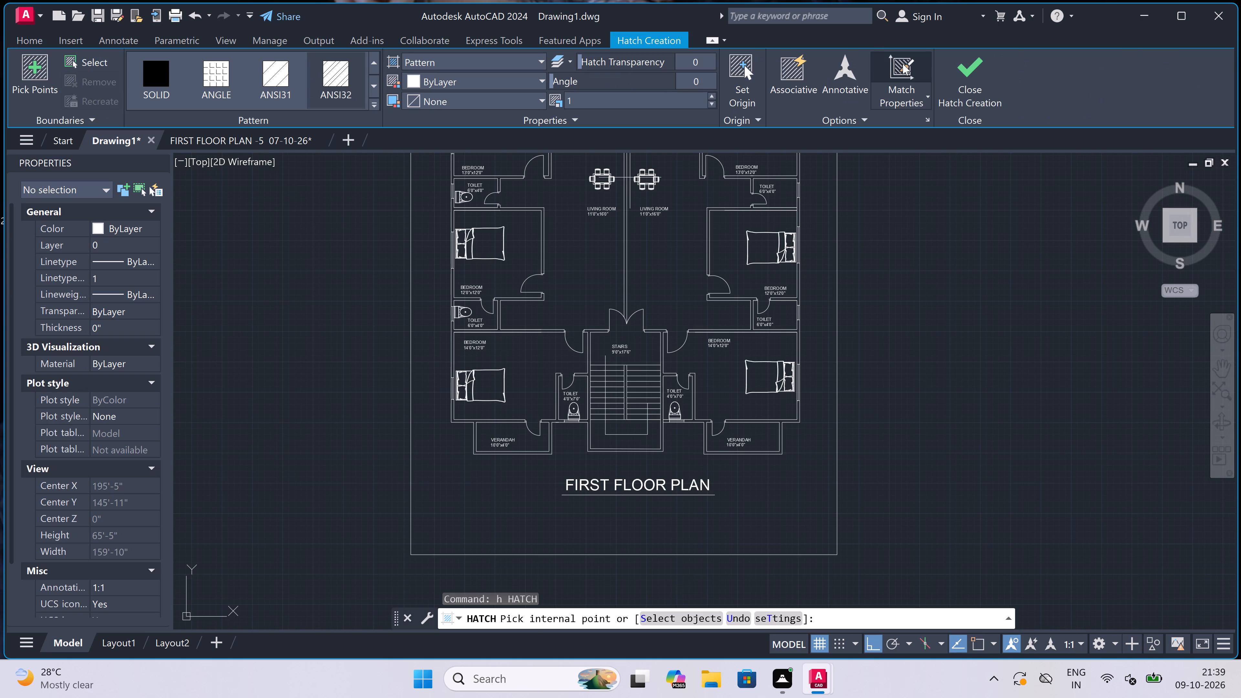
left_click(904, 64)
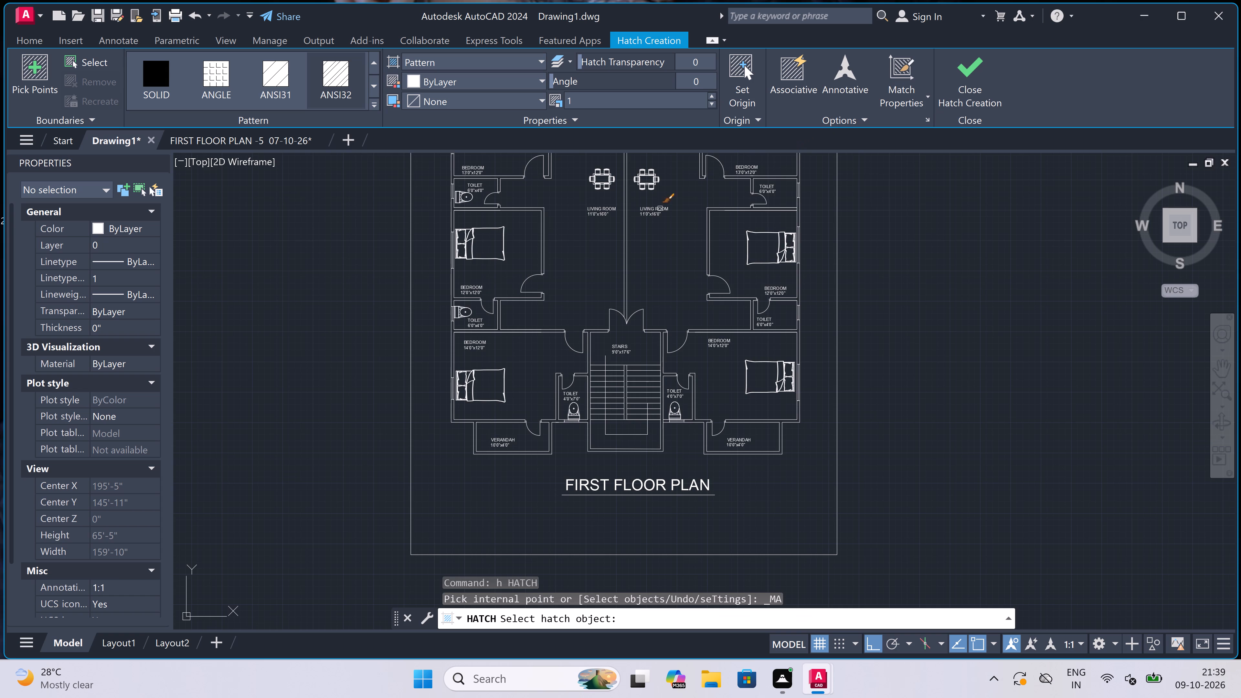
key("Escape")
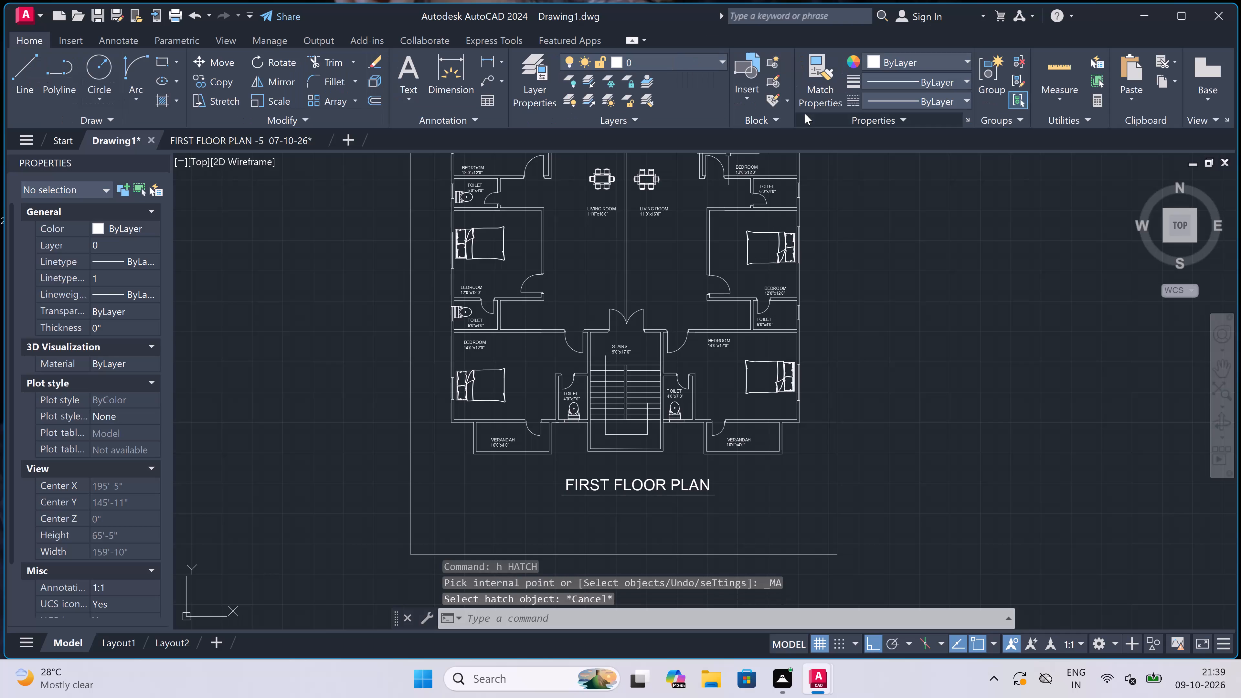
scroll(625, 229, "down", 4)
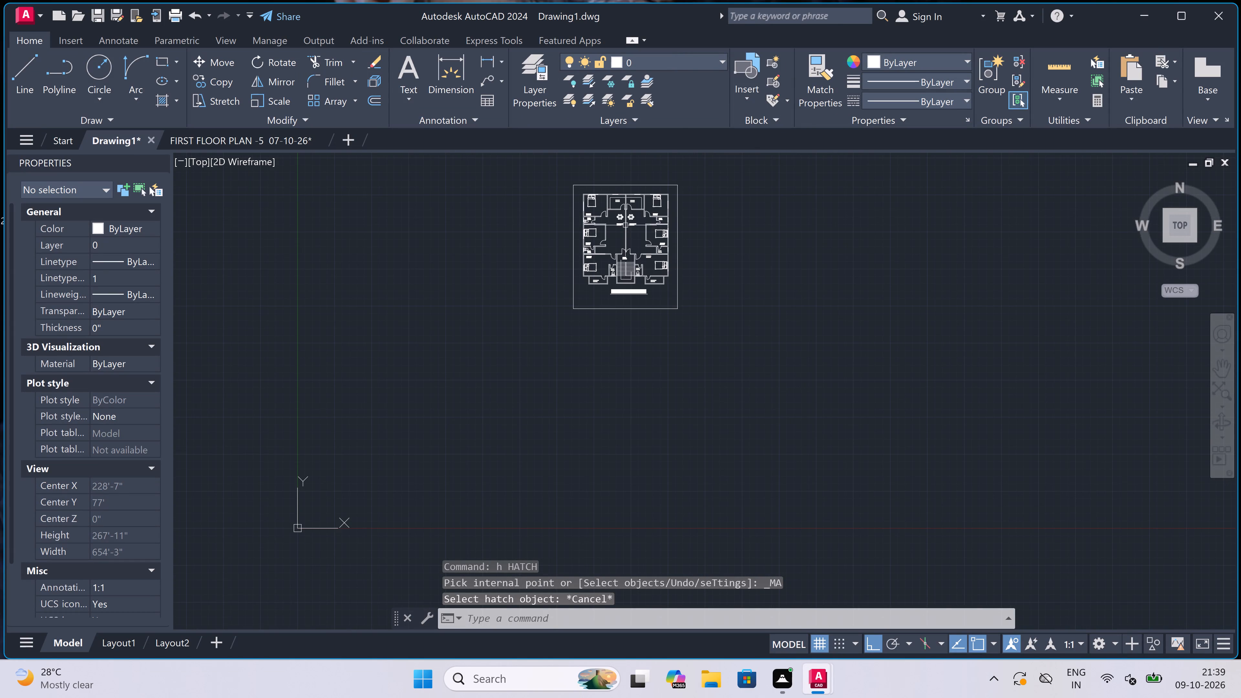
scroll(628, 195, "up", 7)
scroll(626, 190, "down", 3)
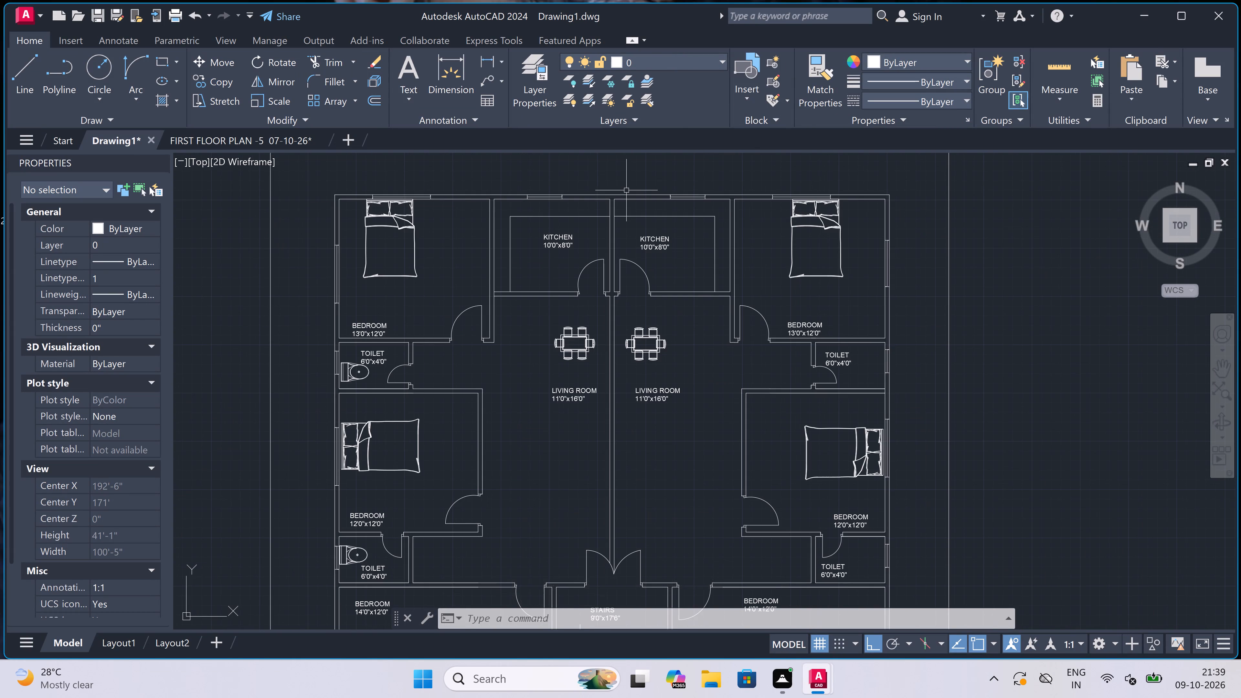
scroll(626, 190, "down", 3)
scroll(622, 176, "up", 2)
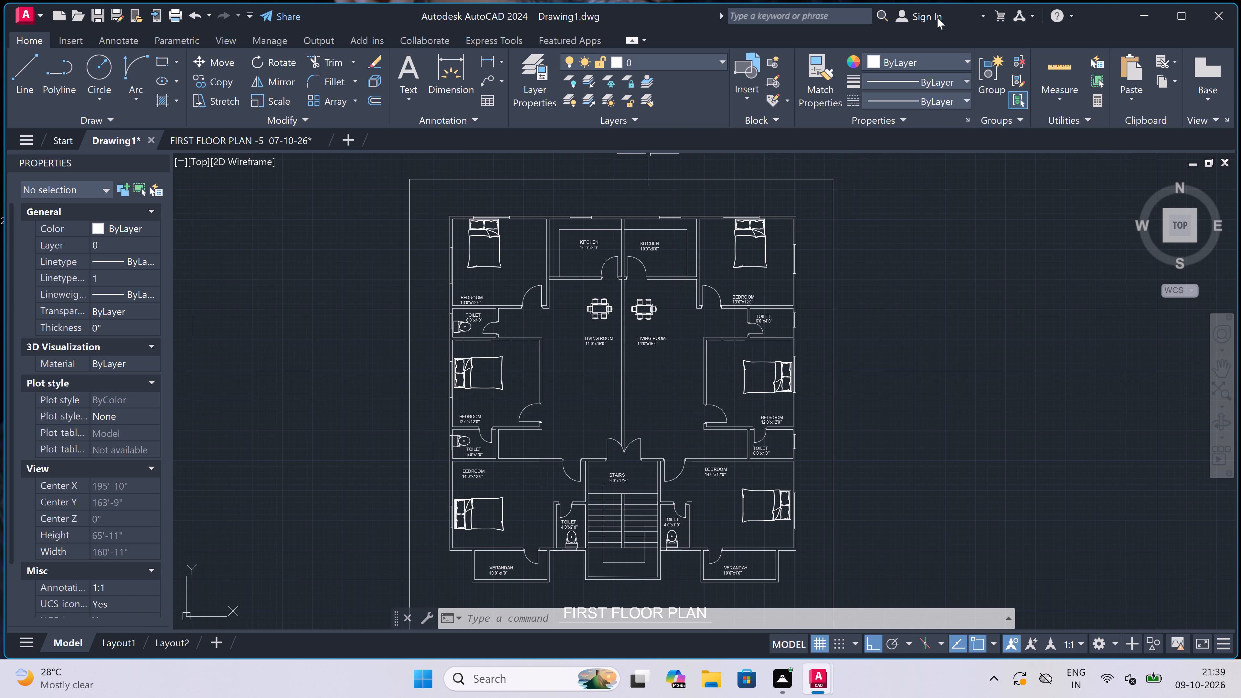
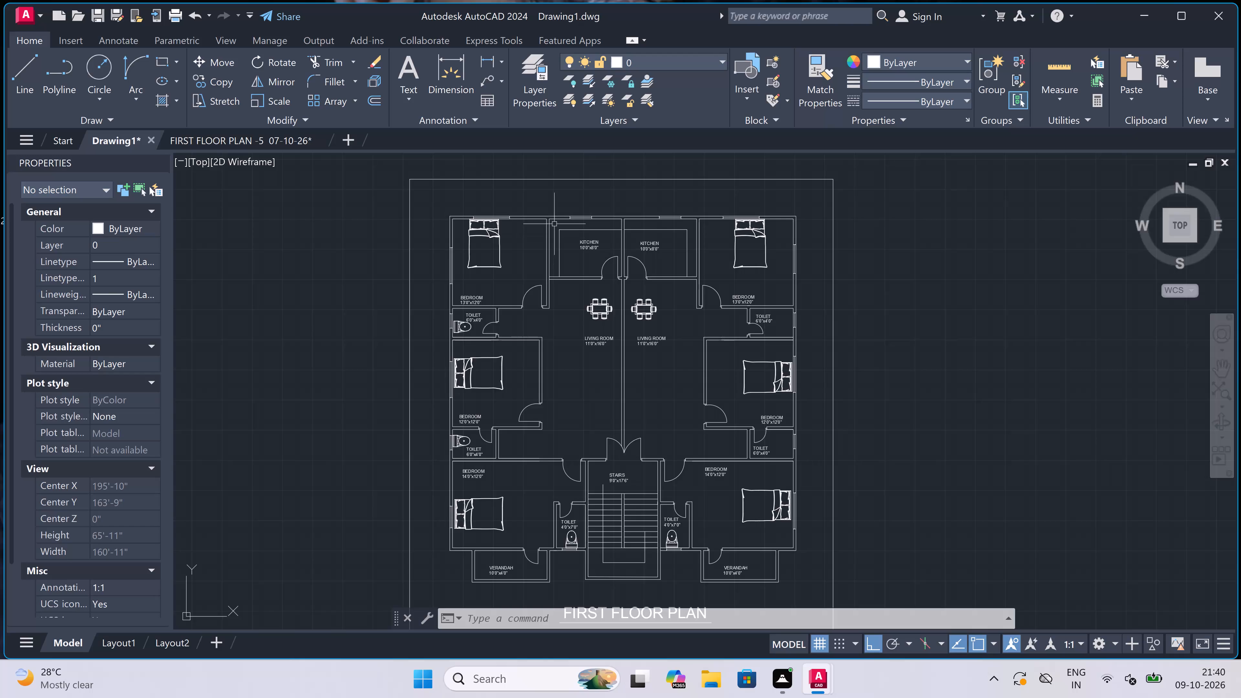
Draw a horizontal rectangle for the stove body on the left kitchen's counter, just below the window.
scroll(556, 223, "up", 3)
type("rec")
key("space")
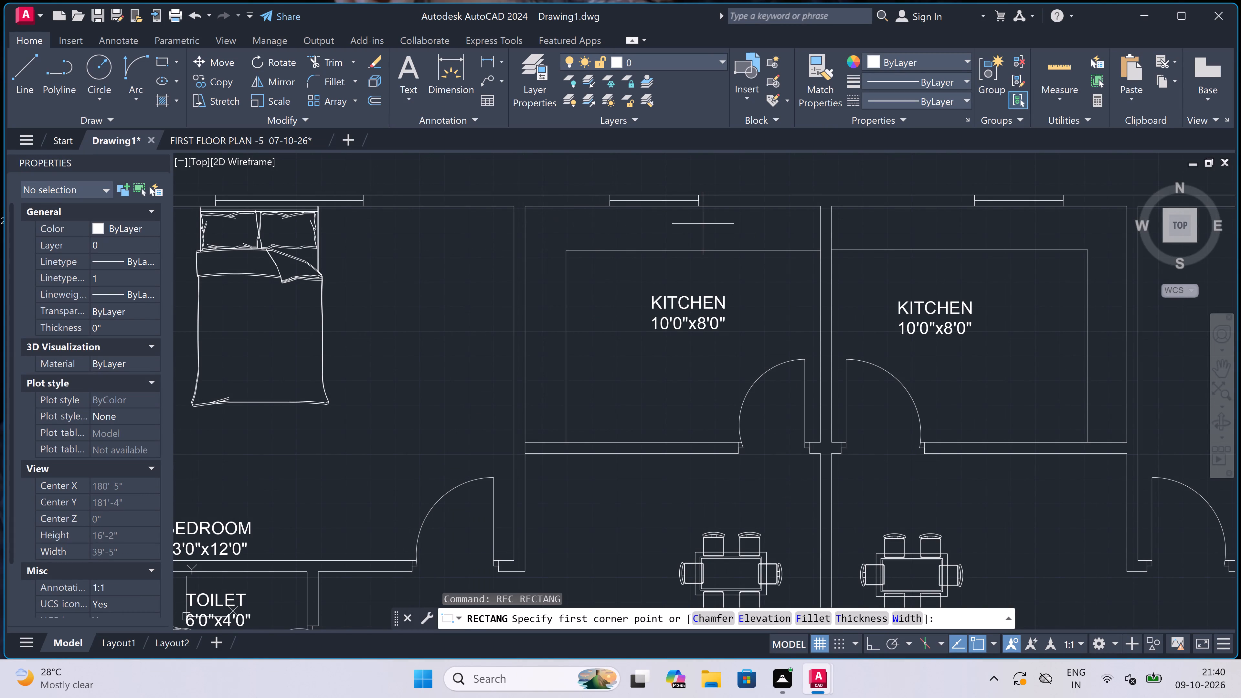
scroll(672, 216, "up", 2)
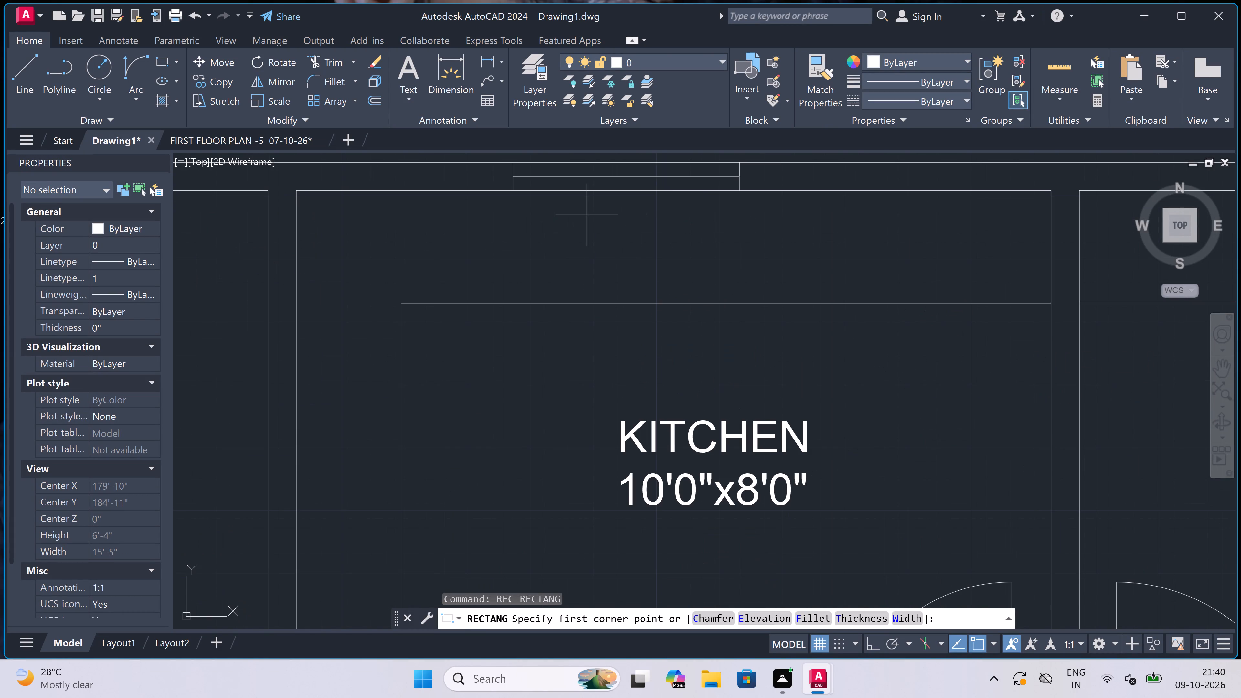
scroll(502, 214, "up", 2)
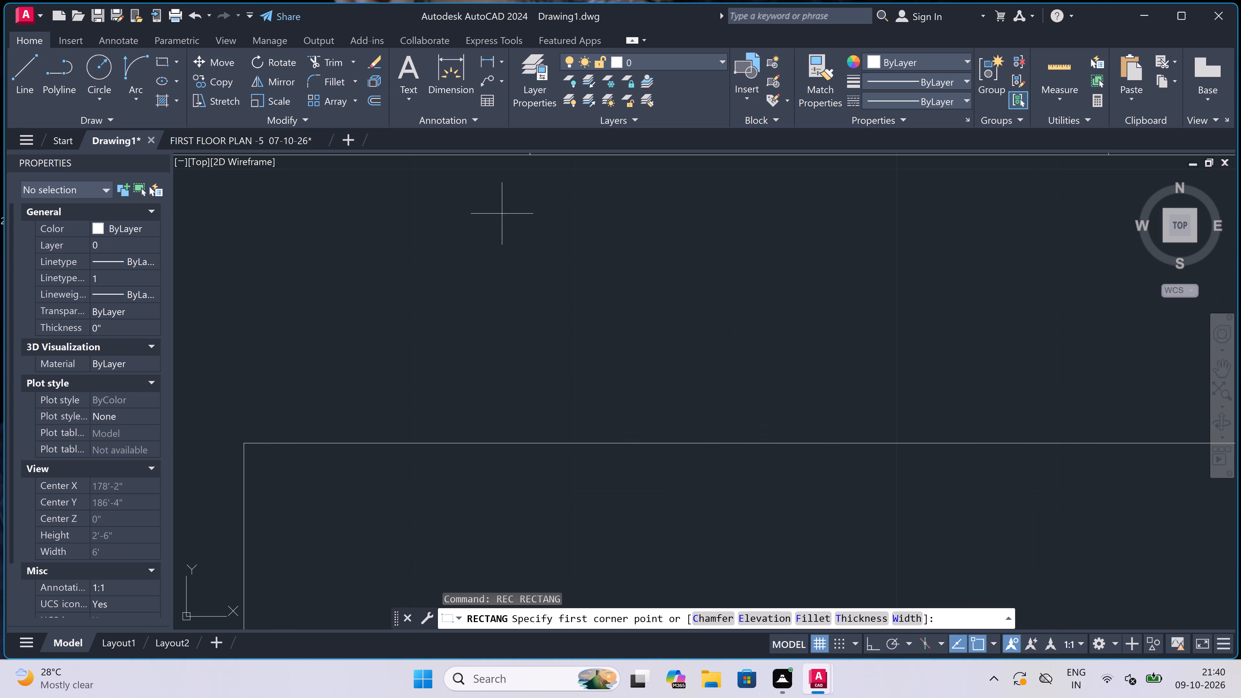
scroll(502, 211, "down", 1)
left_click(501, 202)
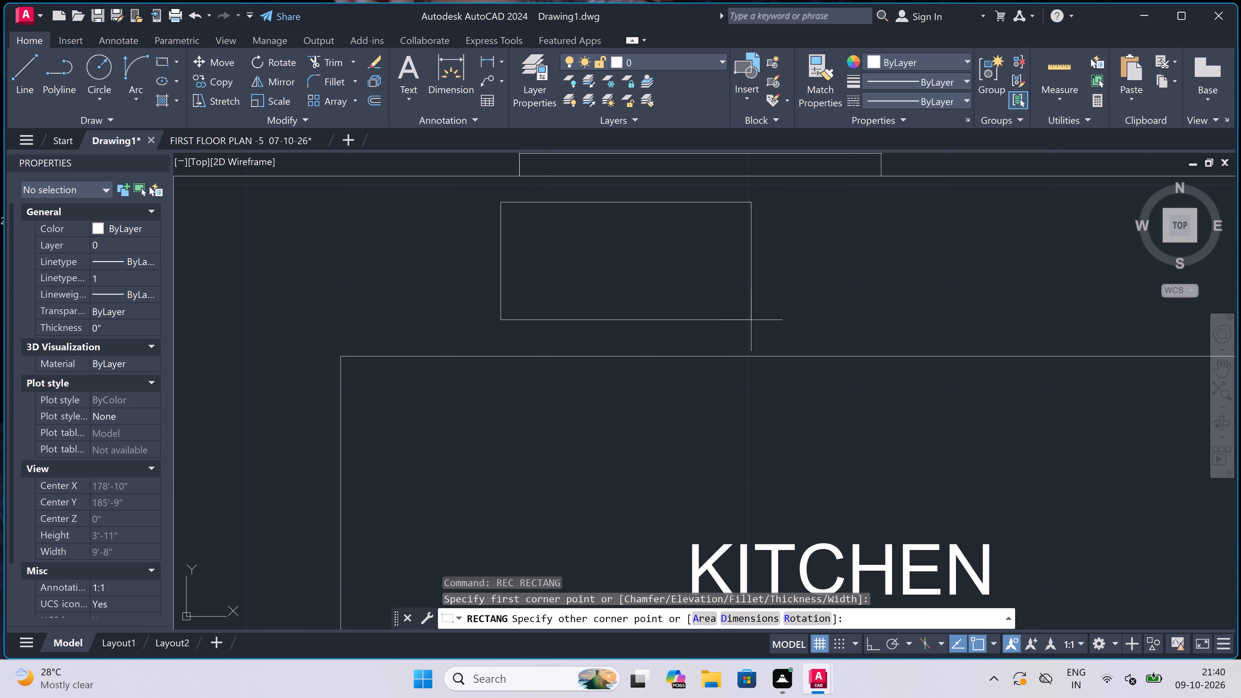
left_click(752, 320)
Draw a small knob rectangle of about 4 sq. in. hanging from the stove body's lower edge, near its left end.
scroll(549, 306, "up", 1)
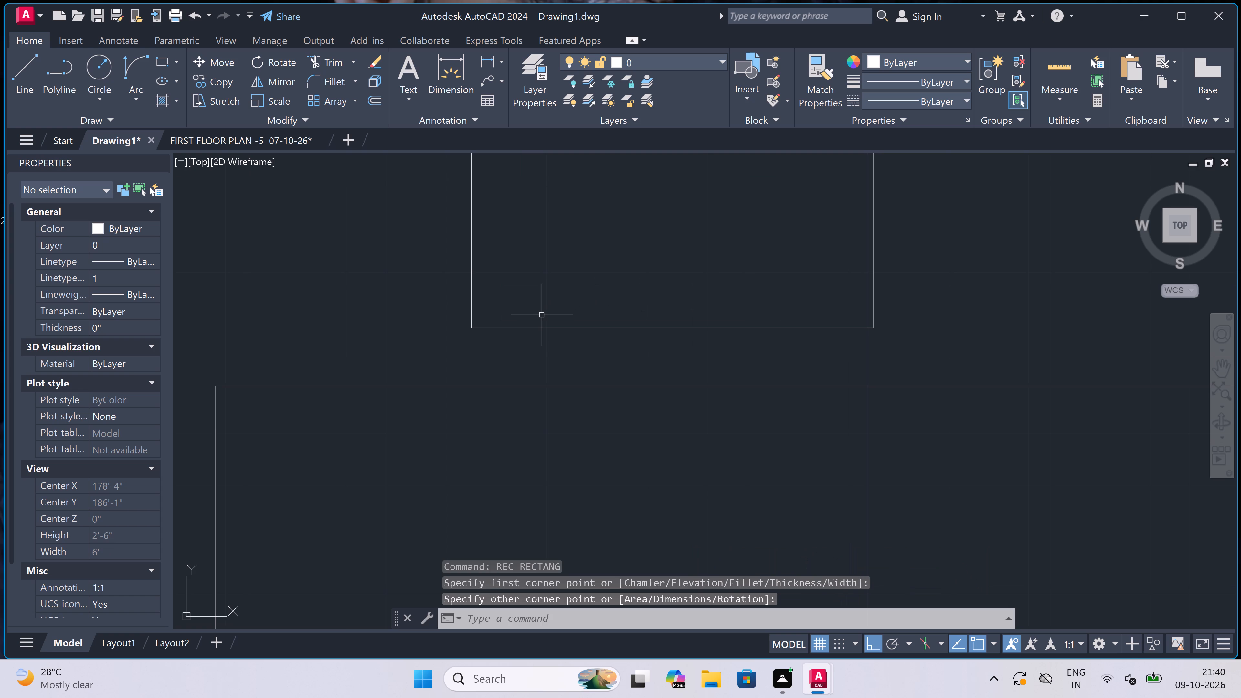
key("space")
left_click(543, 322)
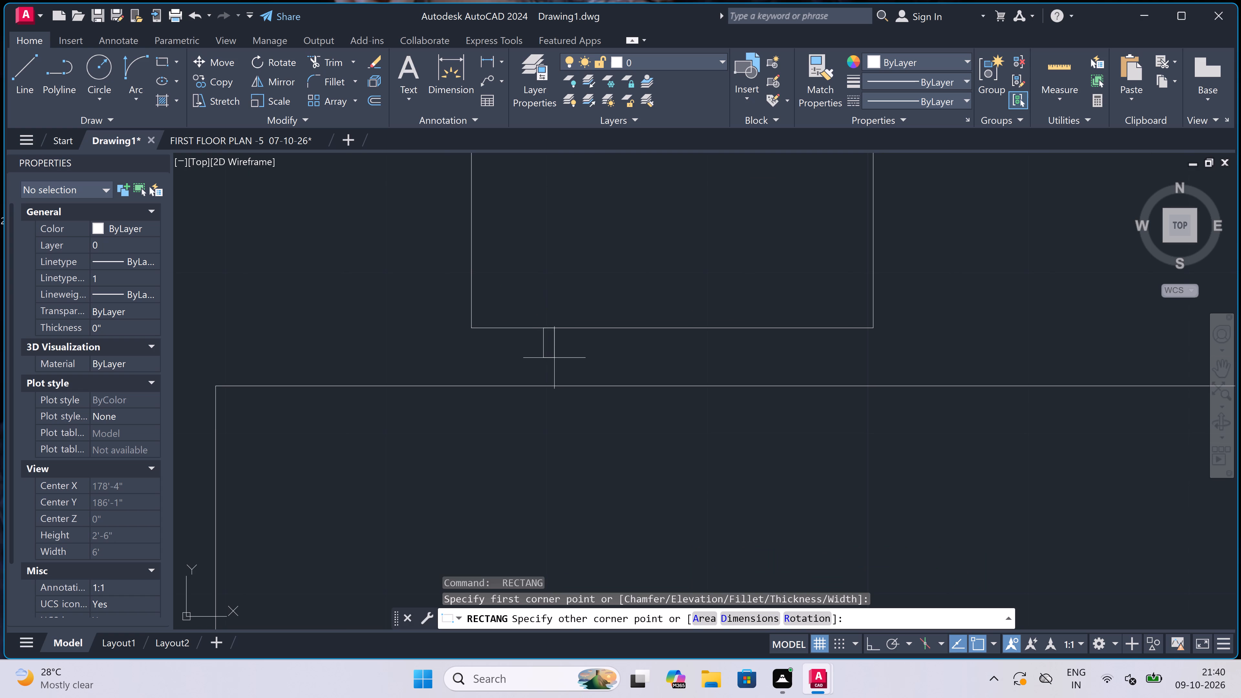
left_click(583, 353)
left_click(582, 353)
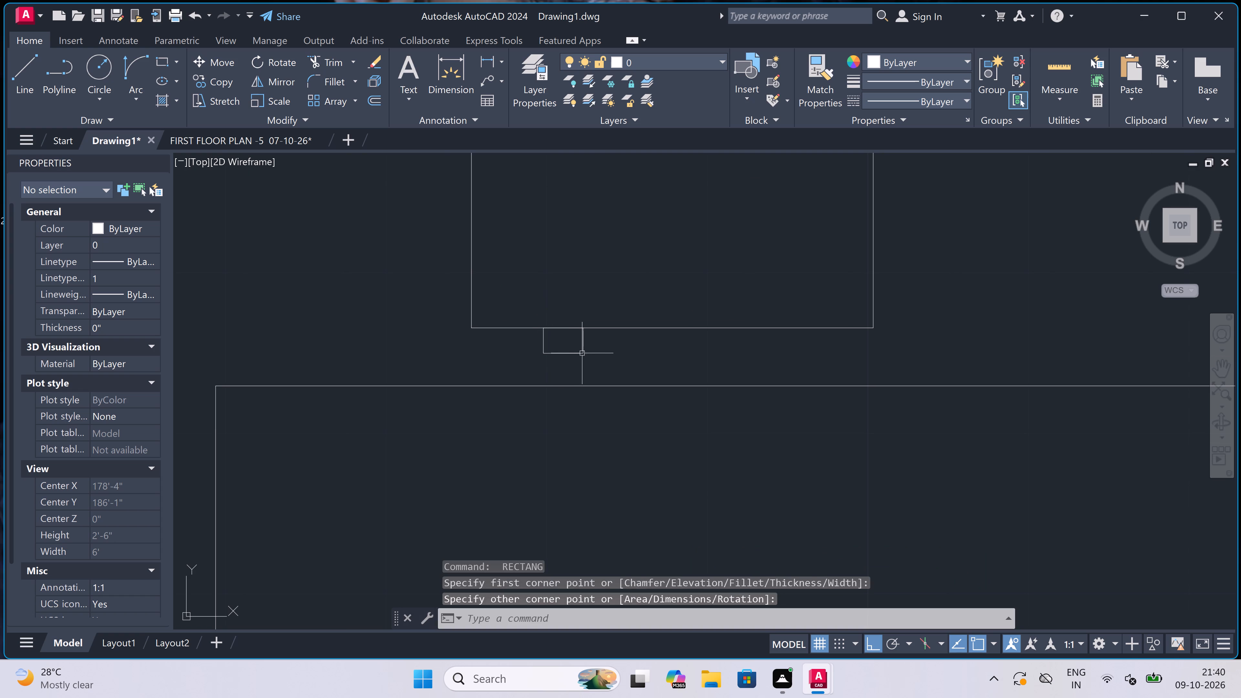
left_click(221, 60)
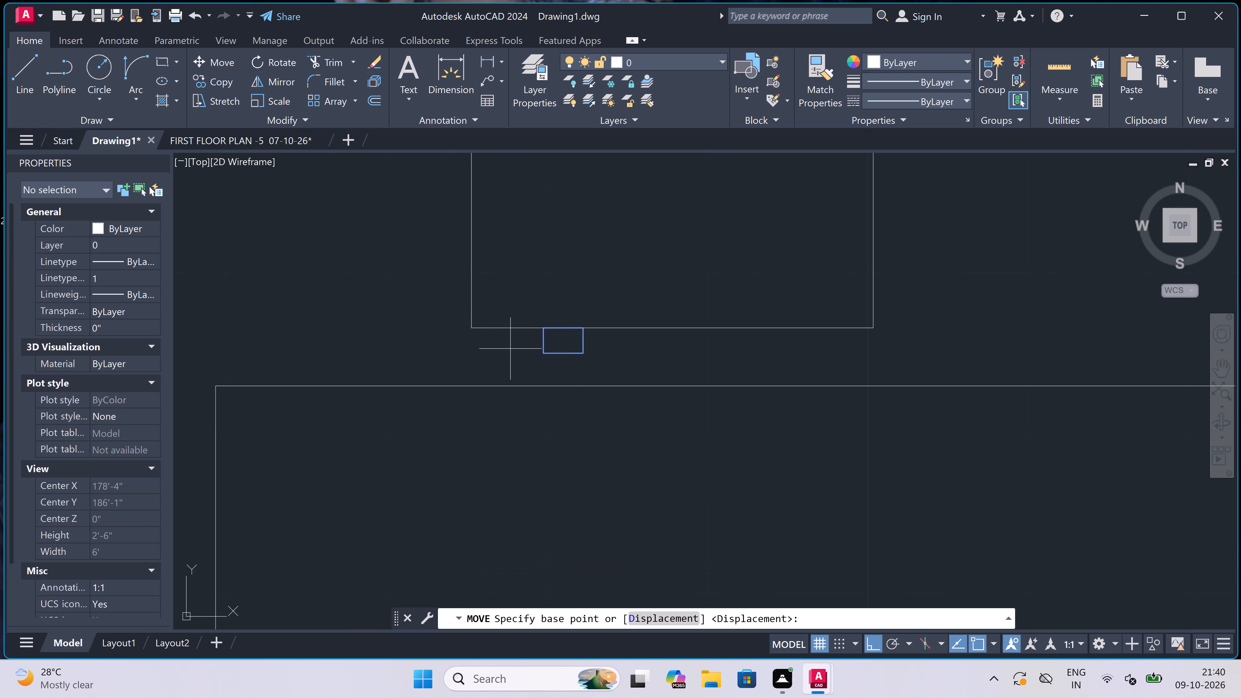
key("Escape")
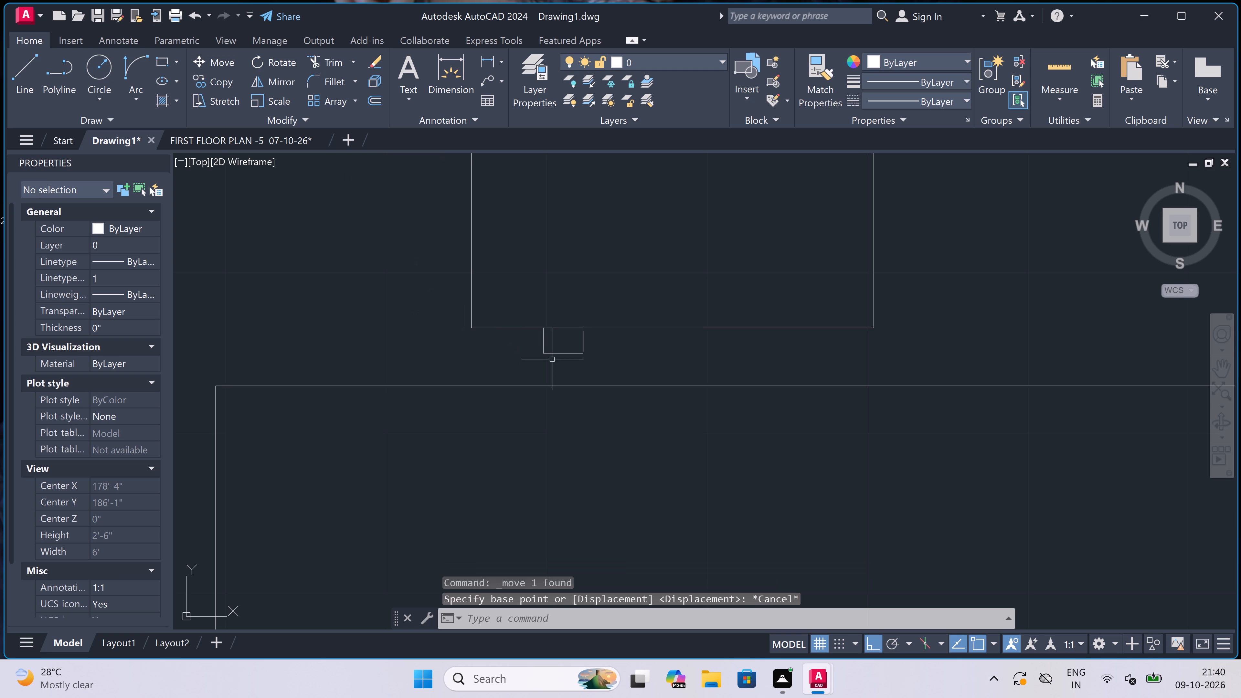
Copy the small knob rectangle horizontally along the stove body's lower edge to near its right end.
scroll(554, 357, "up", 1)
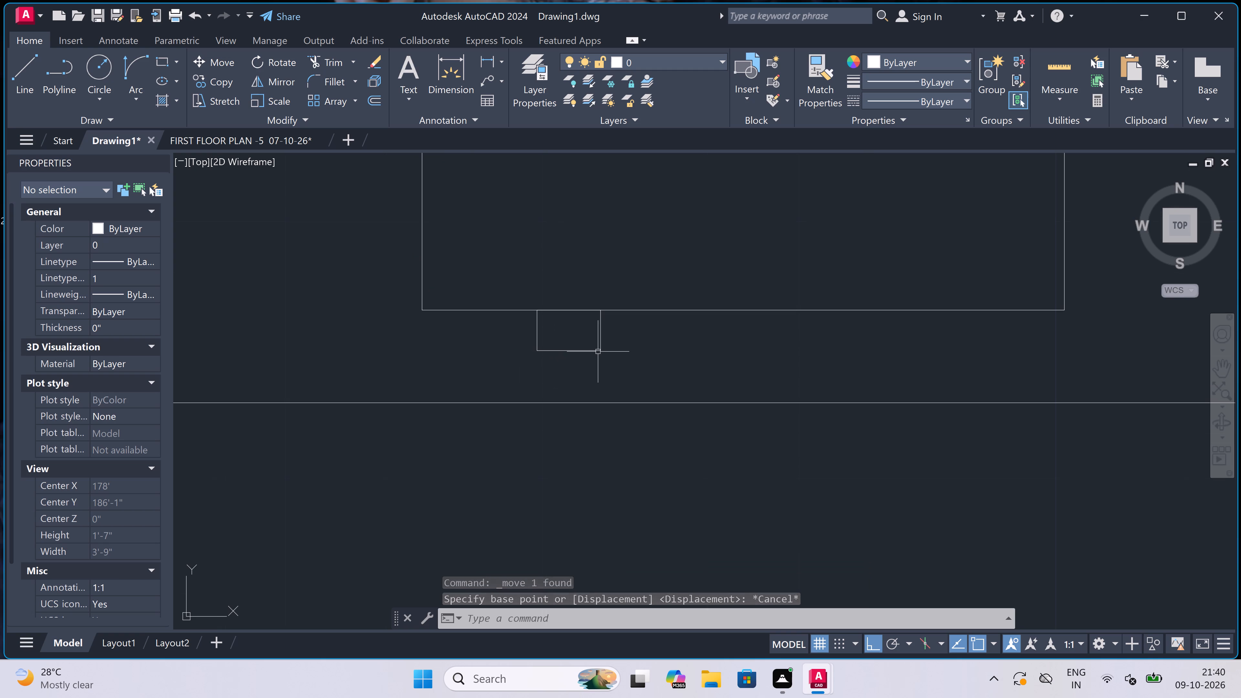
left_click(611, 336)
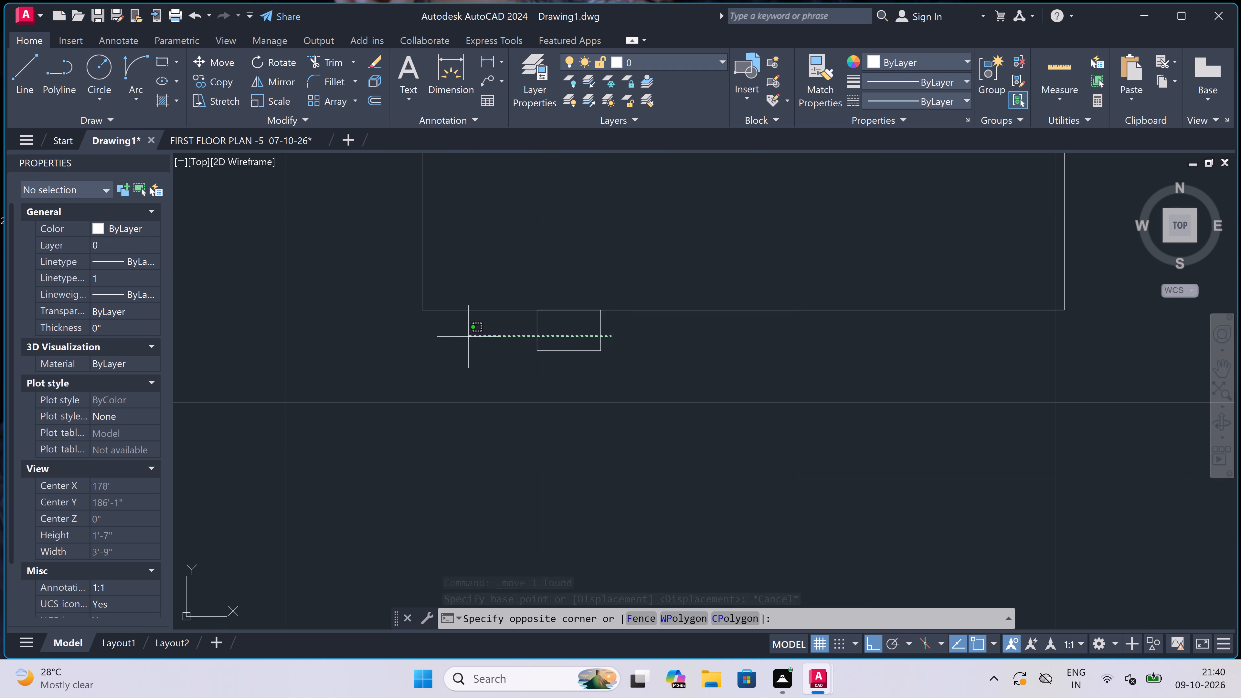
left_click(466, 349)
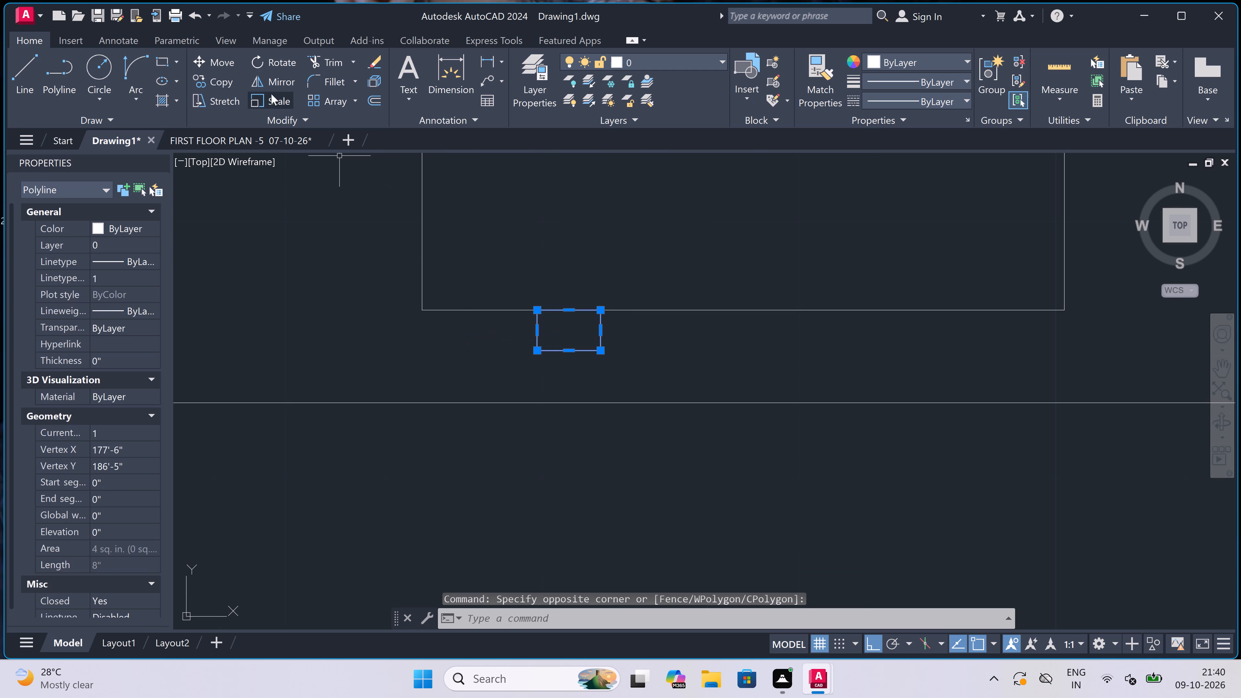
left_click(217, 76)
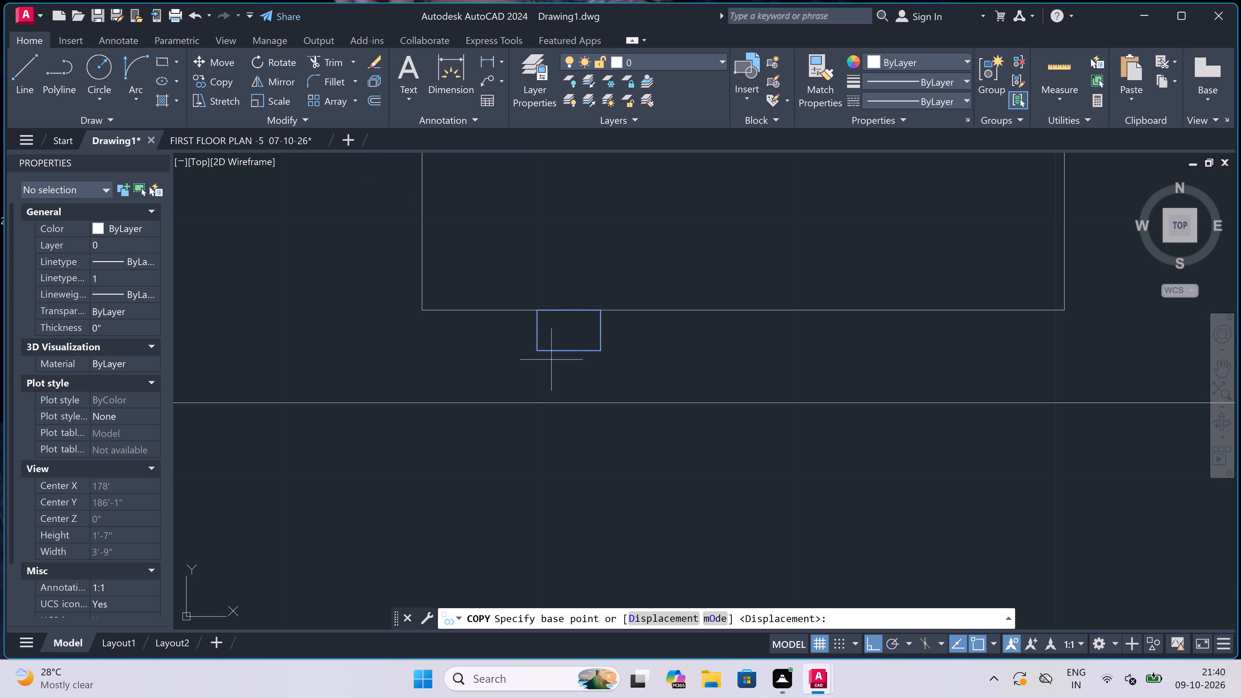
left_click(600, 311)
left_click(949, 310)
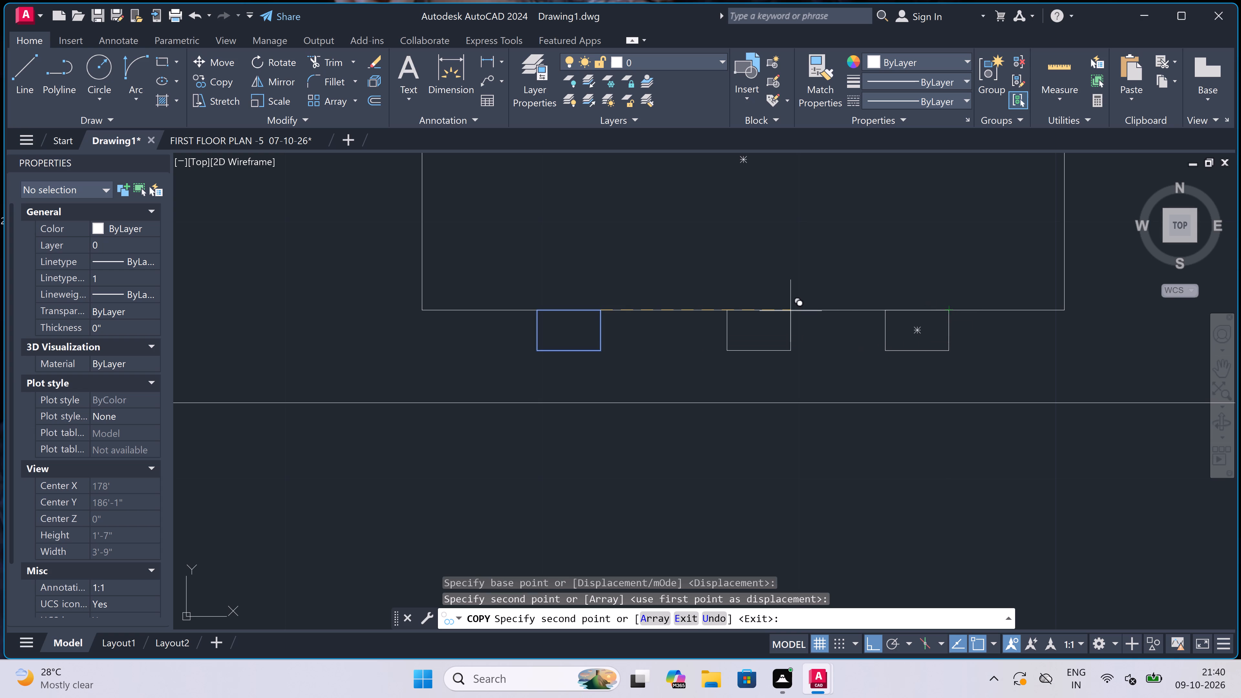
key("Escape")
Draw a burner circle about 3" in diameter inside the upper left part of the stove body.
scroll(651, 289, "down", 4)
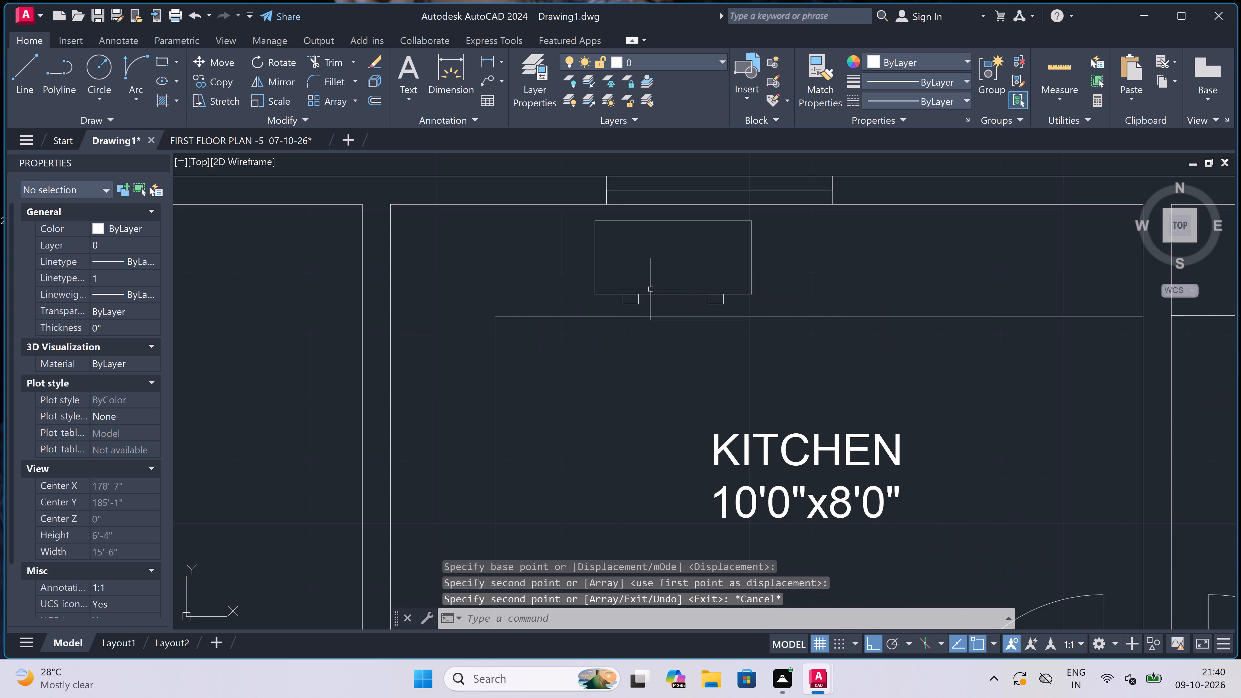
scroll(653, 262, "up", 2)
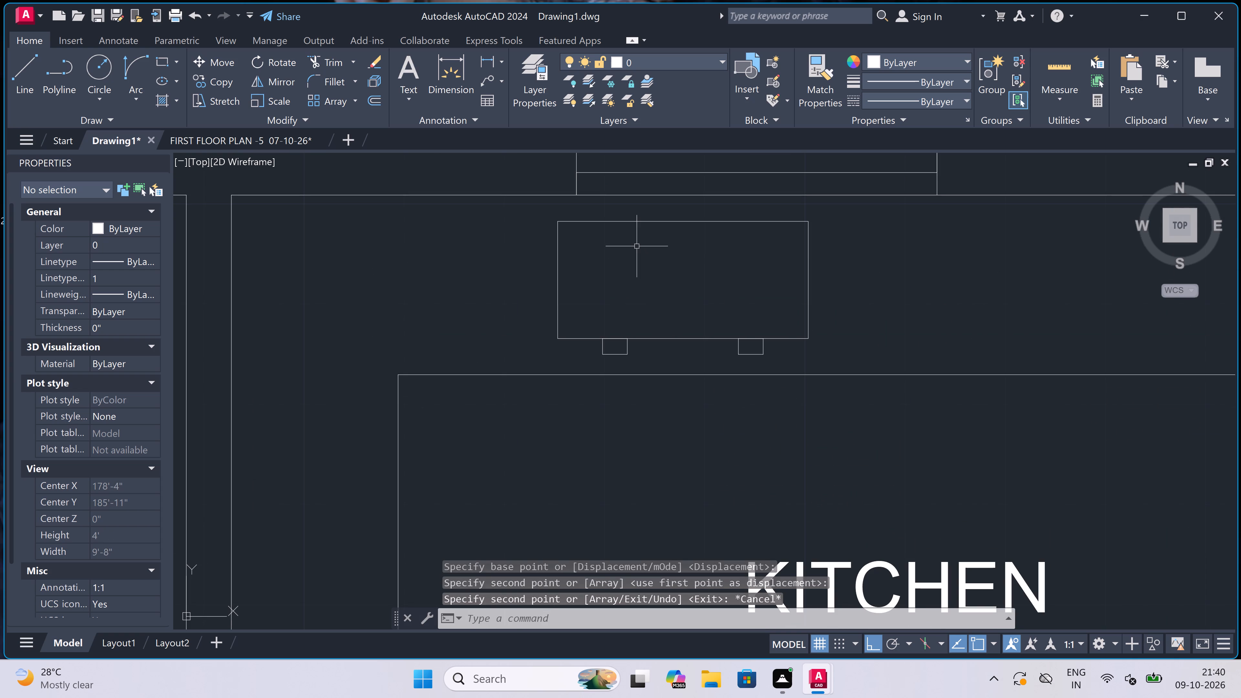
key("c")
key("space")
scroll(617, 245, "up", 1)
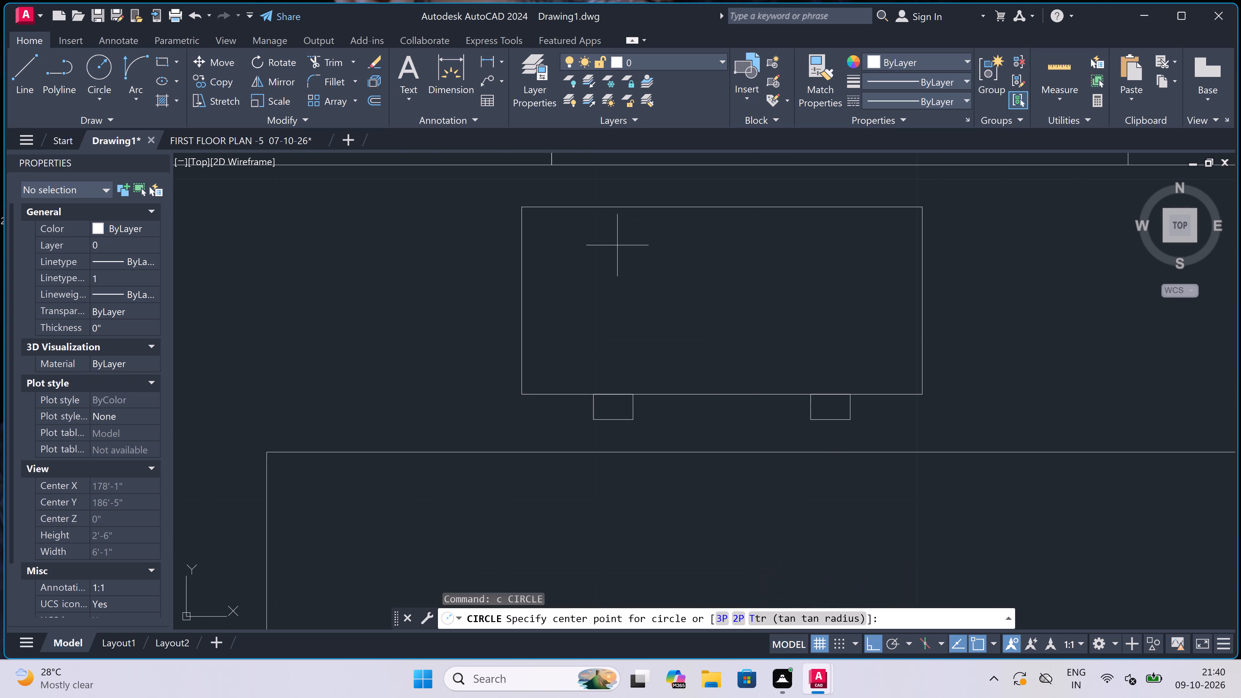
left_click(611, 239)
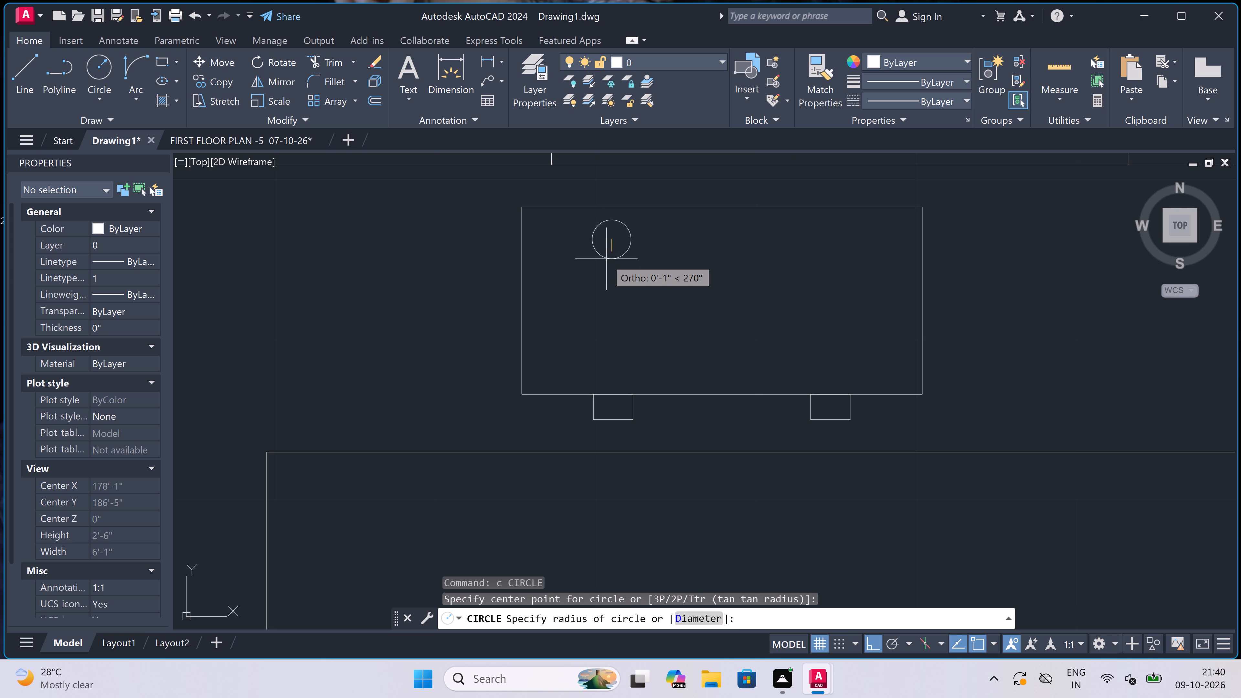
key("Escape")
key("space")
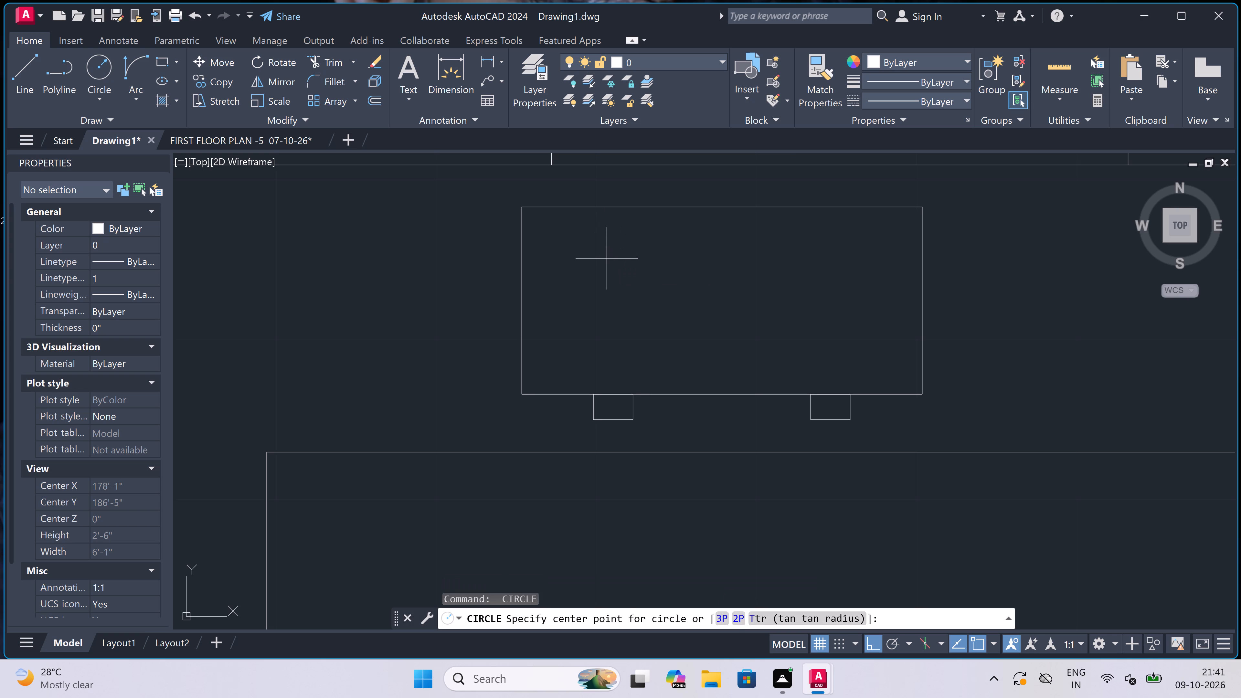
left_click(608, 259)
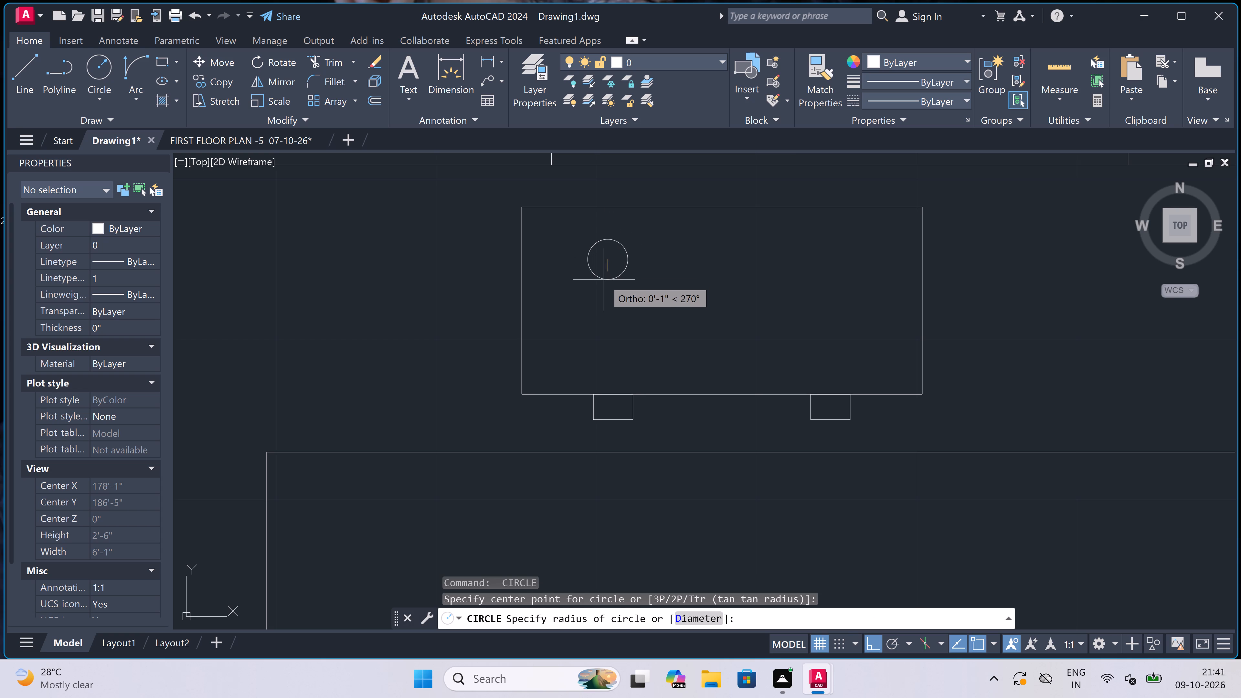
left_click(604, 280)
Copy the burner circle to the stove's lower left, upper right about 1'-2" across, and lower right, turning ortho off for the last copy.
left_click(605, 278)
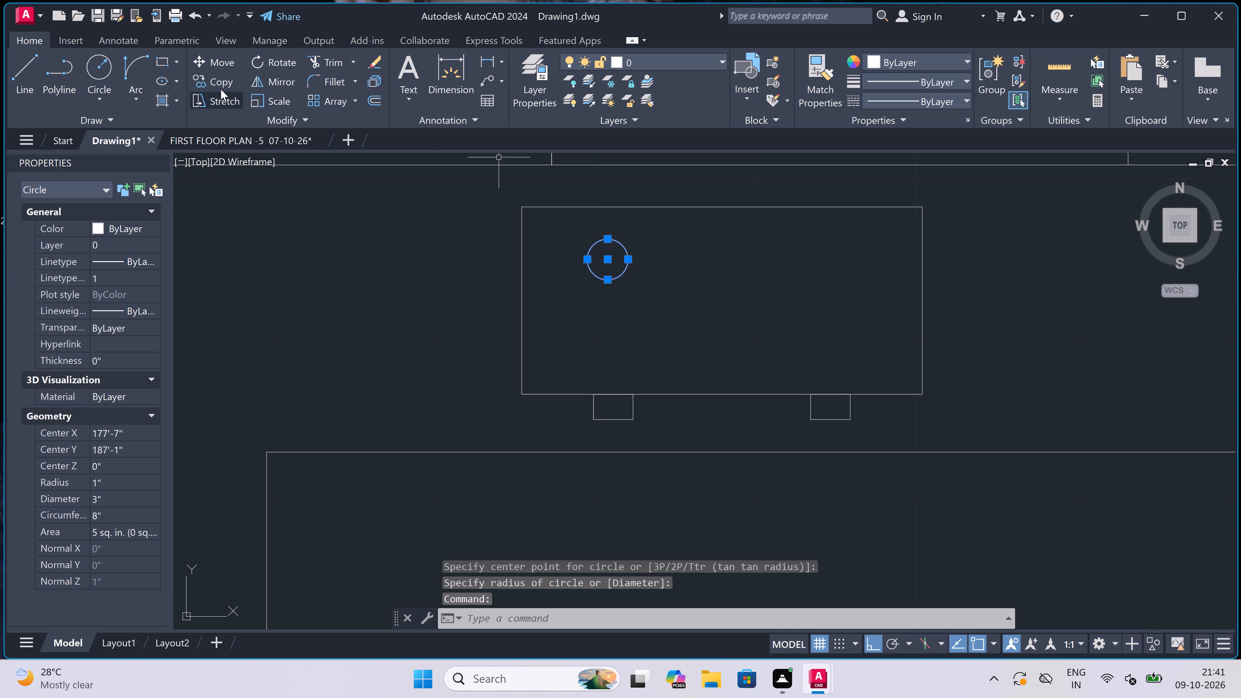
left_click(219, 83)
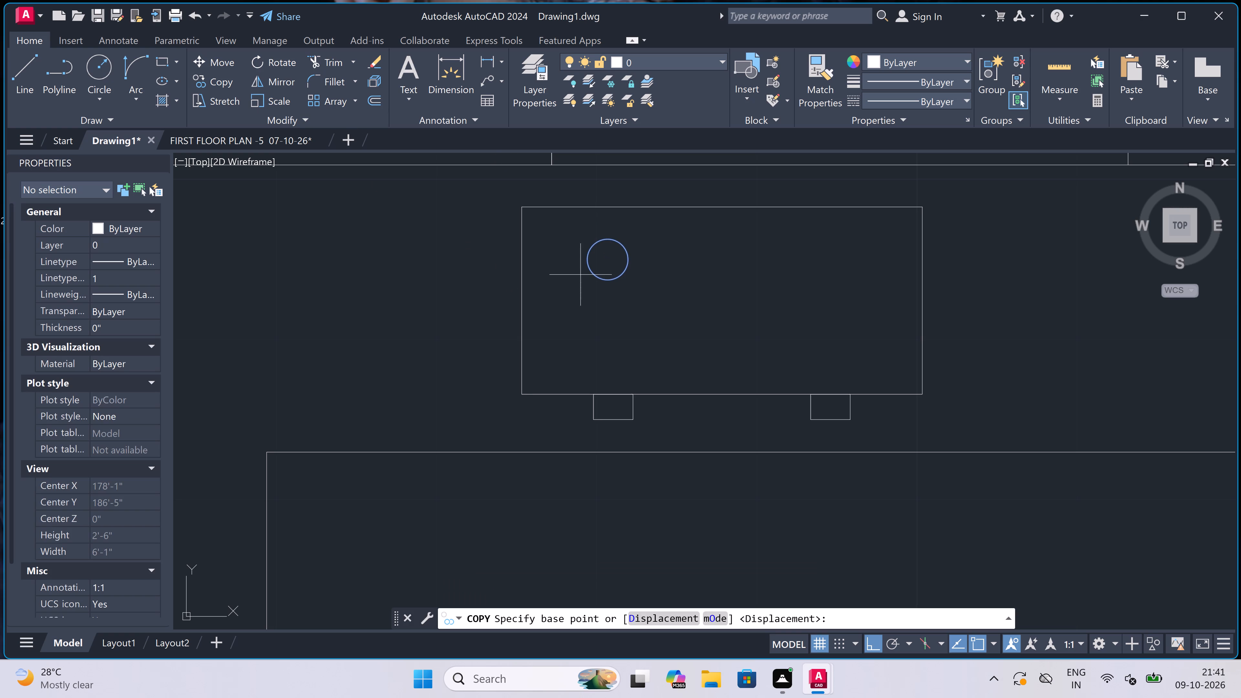
left_click(611, 260)
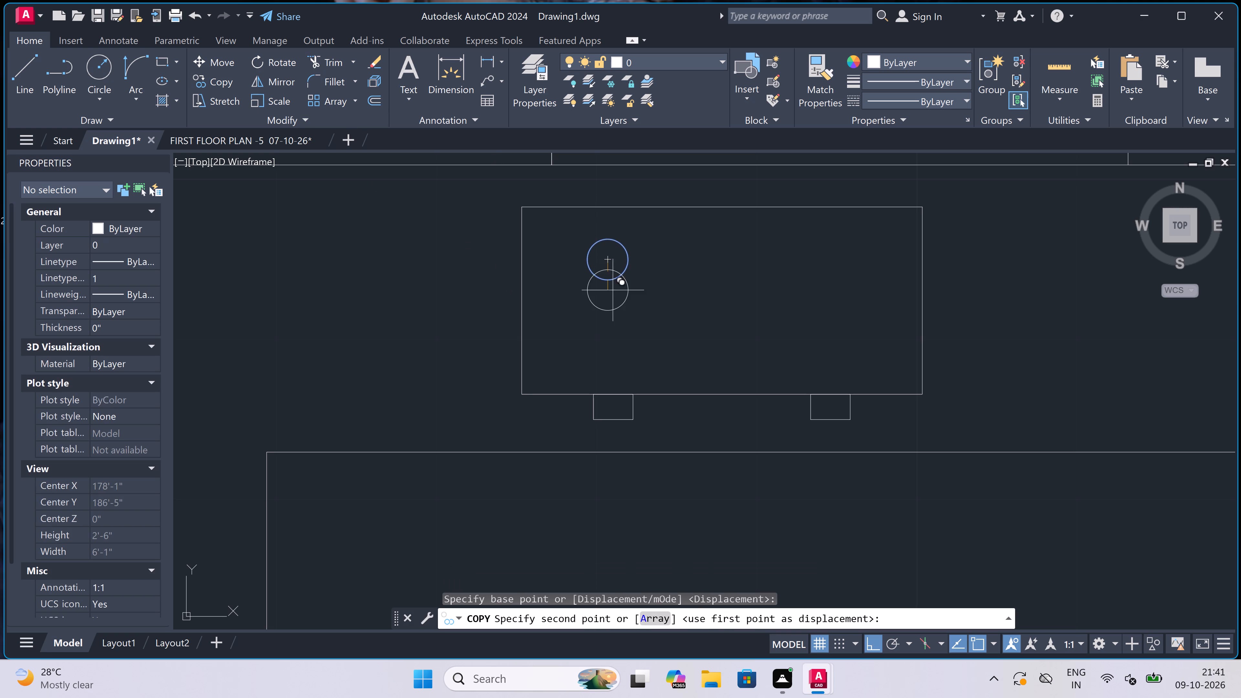
left_click(610, 343)
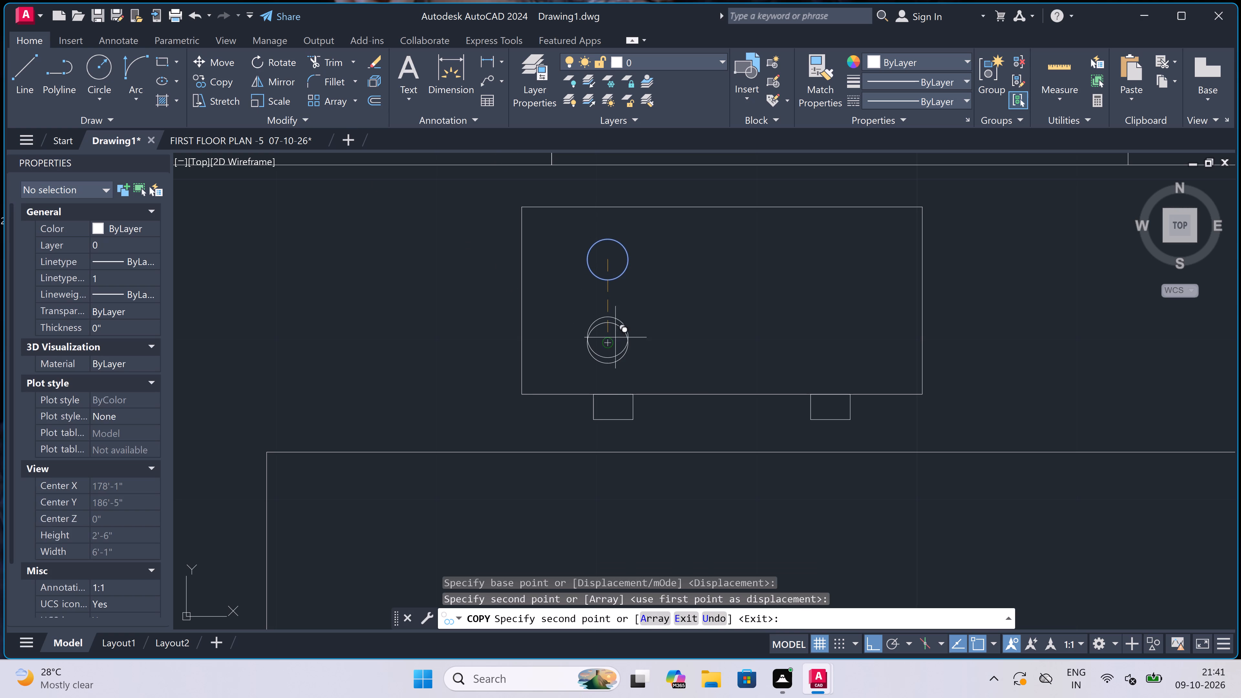
left_click(829, 266)
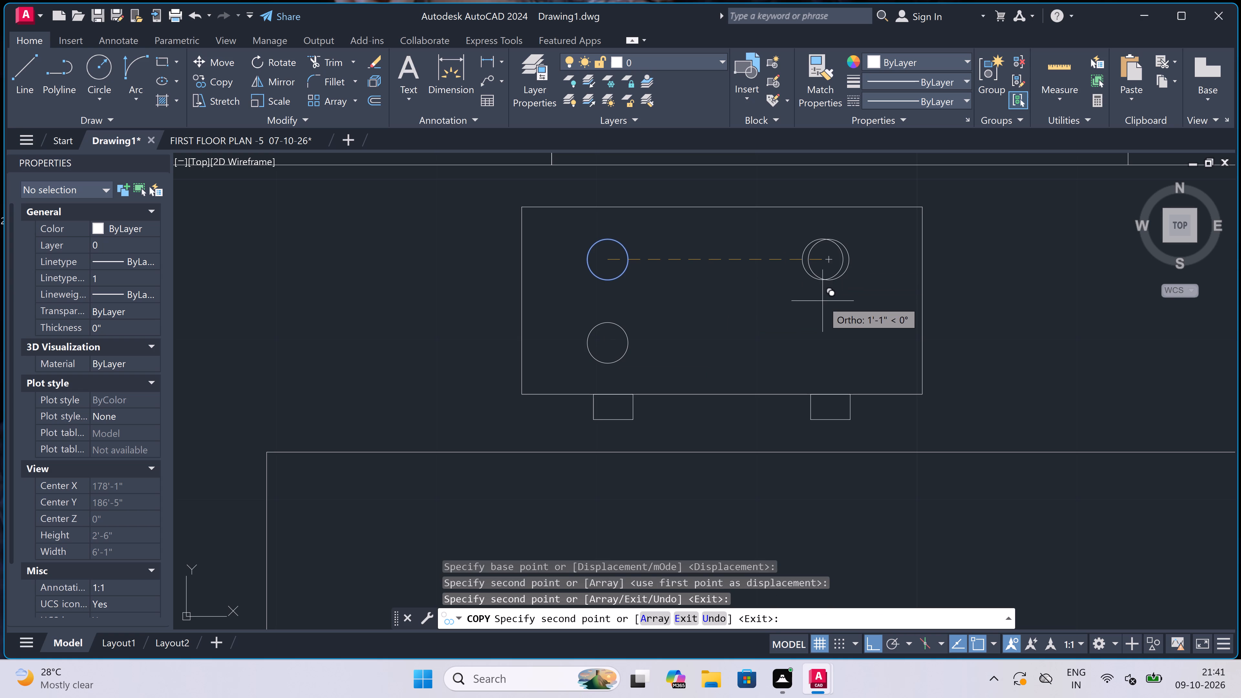
key("F8")
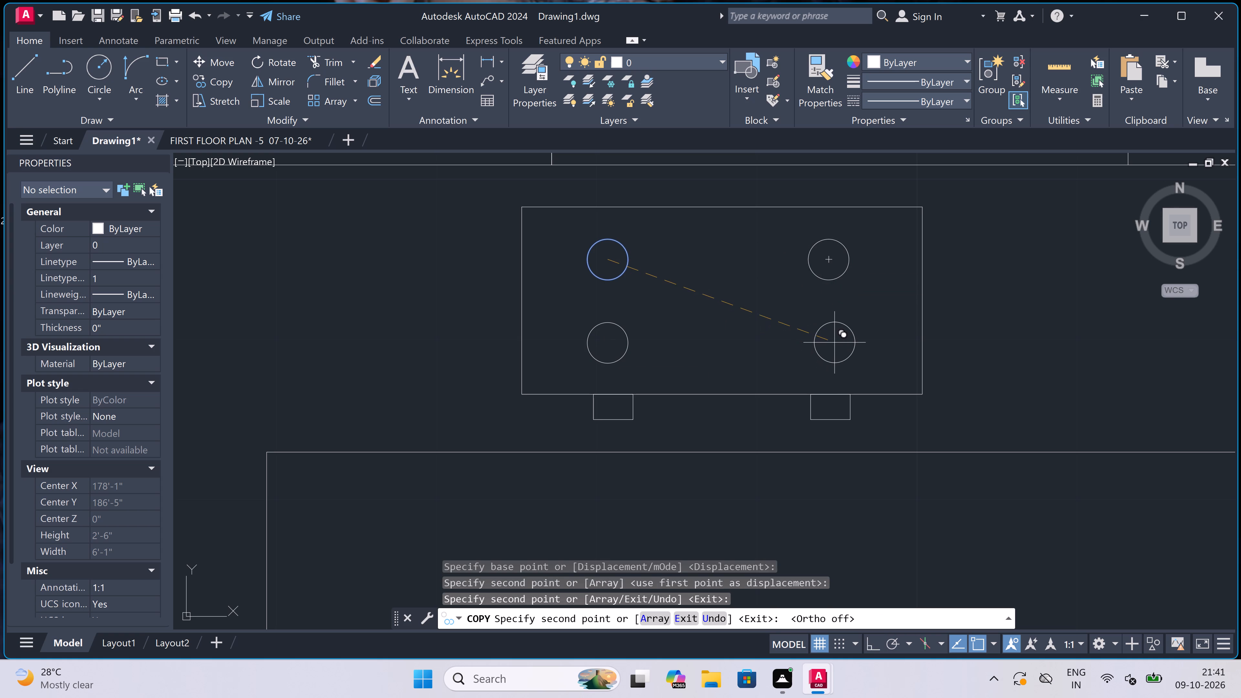
left_click(835, 342)
key("Escape")
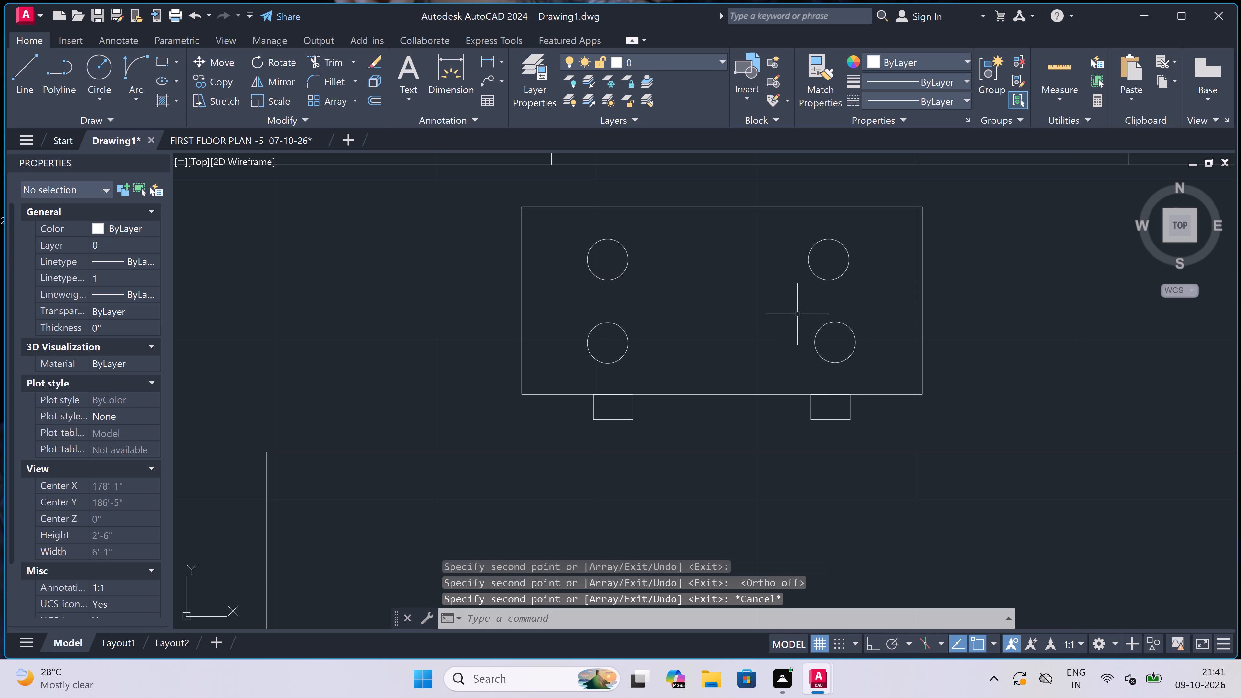
Draw a nearly square rectangle in the middle of the stove body between the left and right burner circles.
key("r")
key("e")
key("c")
key("space")
left_click_drag(664, 237, 666, 240)
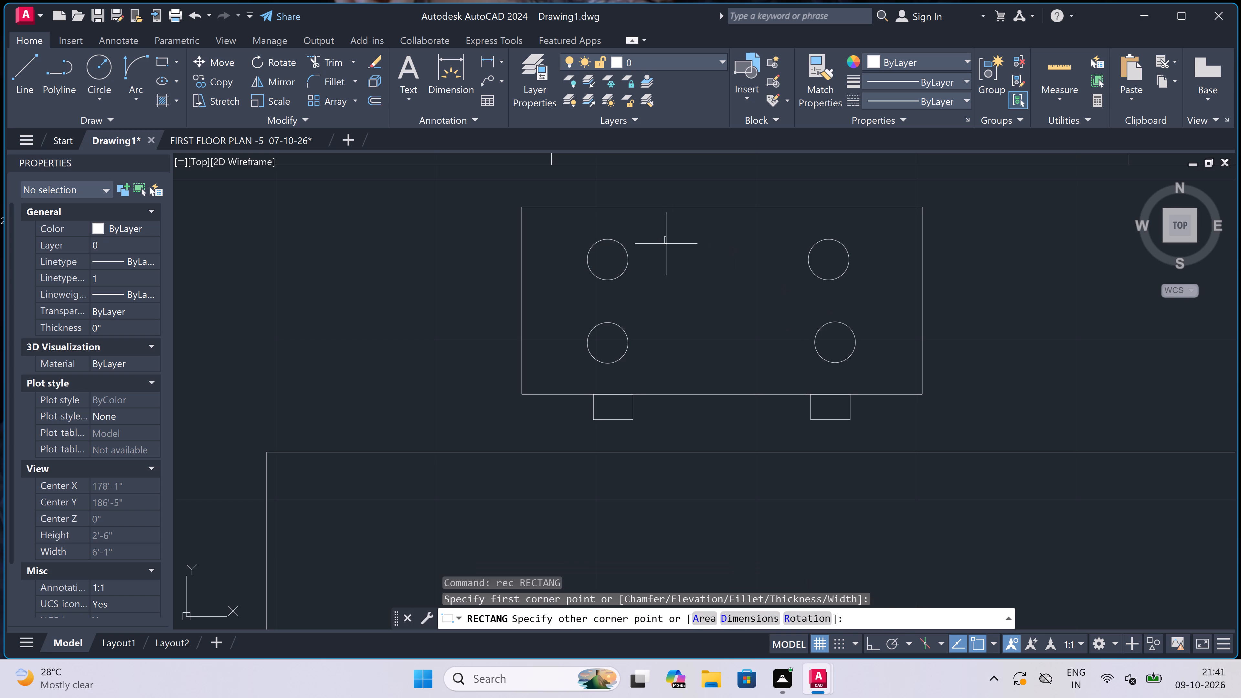
left_click(778, 355)
Draw a rectangular sink basin on the left kitchen's counter, near the wall shared with the right kitchen.
scroll(544, 259, "down", 2)
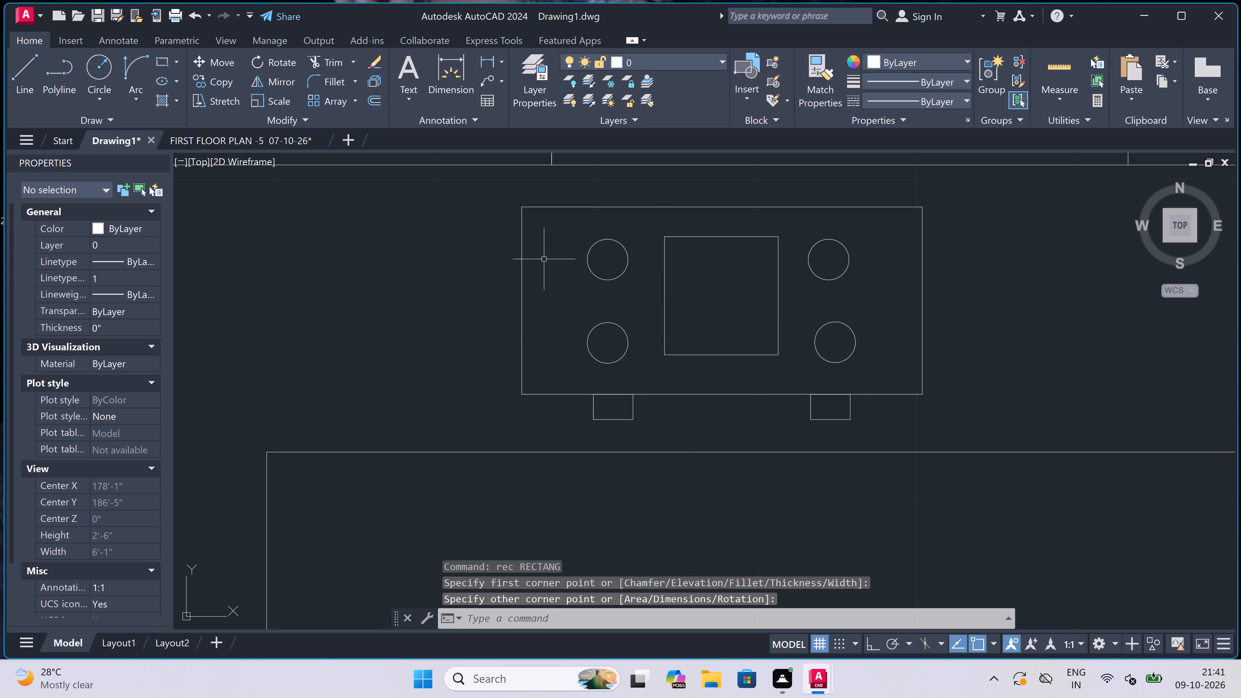
scroll(544, 259, "down", 1)
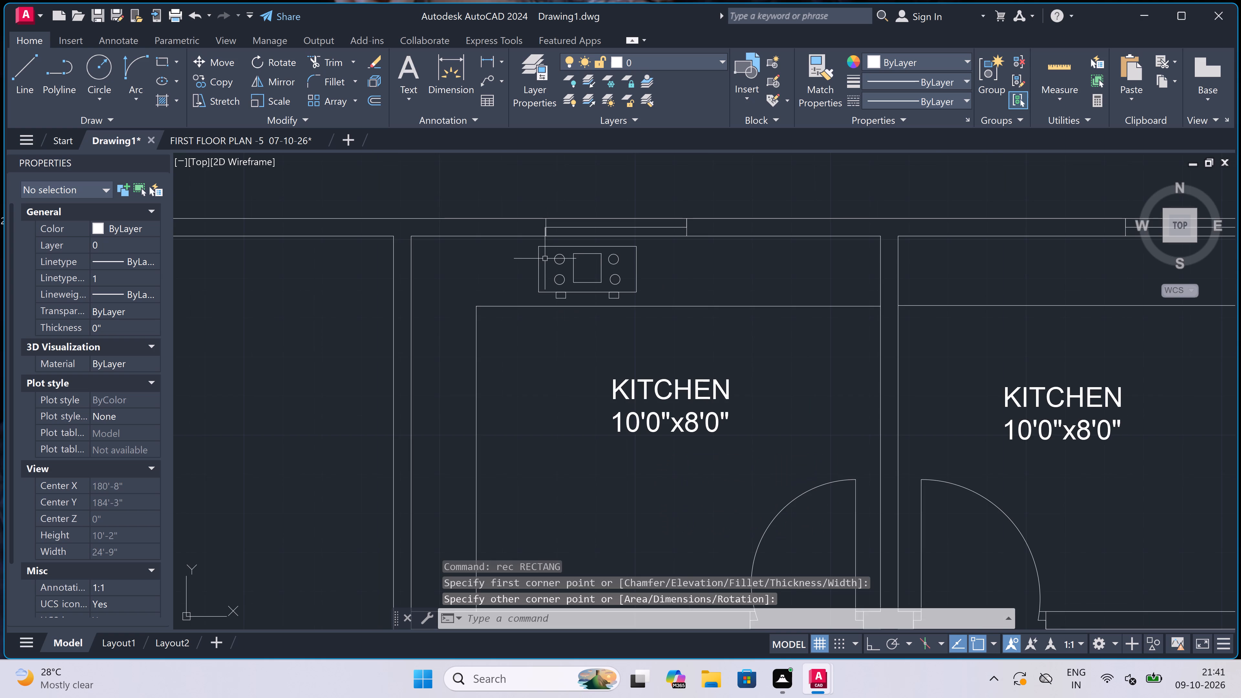
key("r")
type("ec")
key("space")
scroll(548, 254, "down", 2)
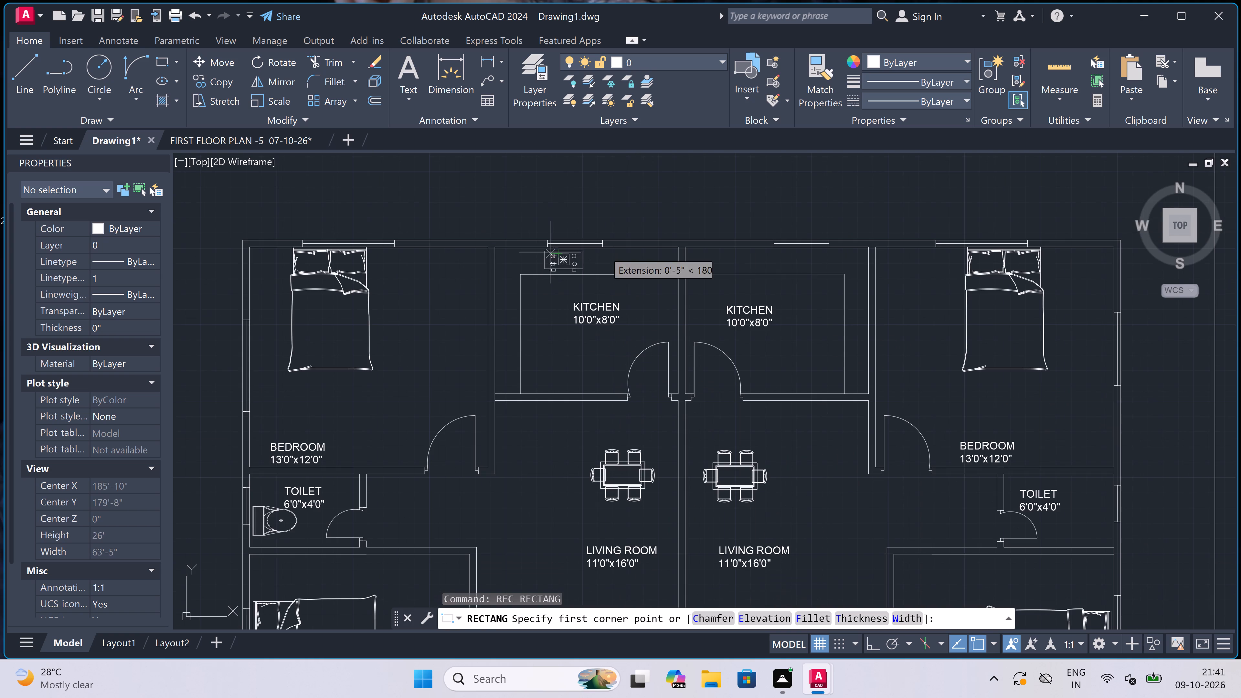
scroll(652, 253, "up", 3)
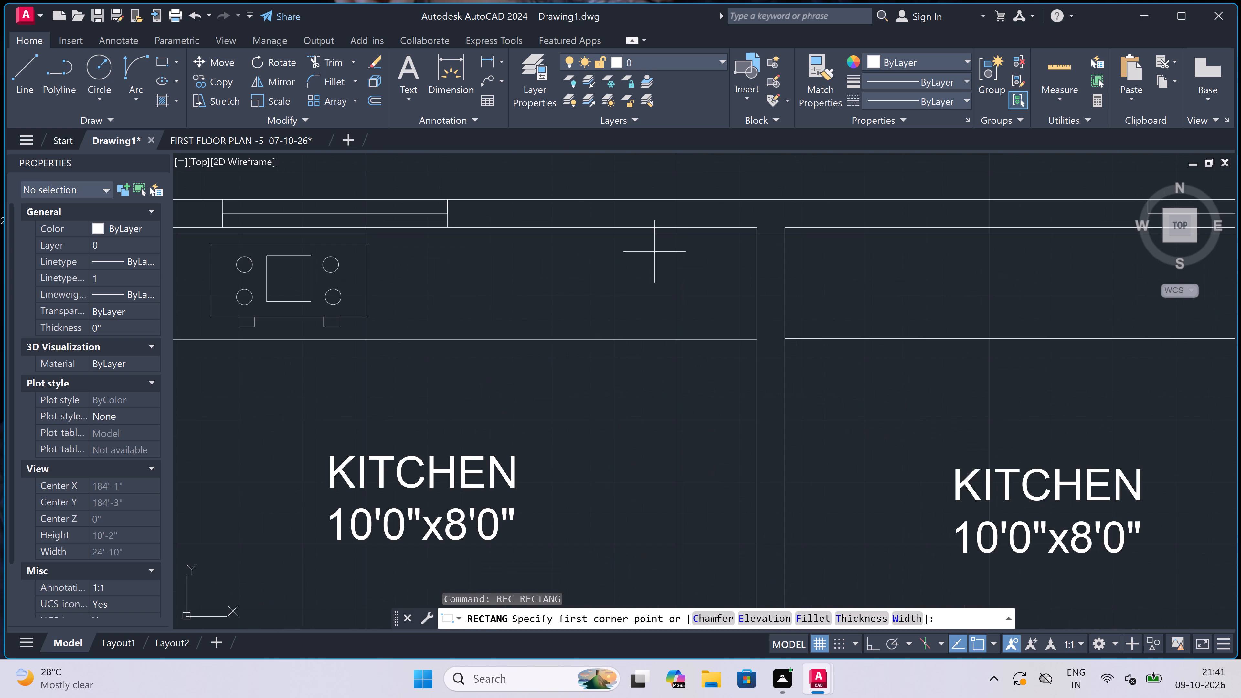
scroll(668, 255, "up", 2)
scroll(608, 255, "down", 1)
scroll(572, 257, "up", 1)
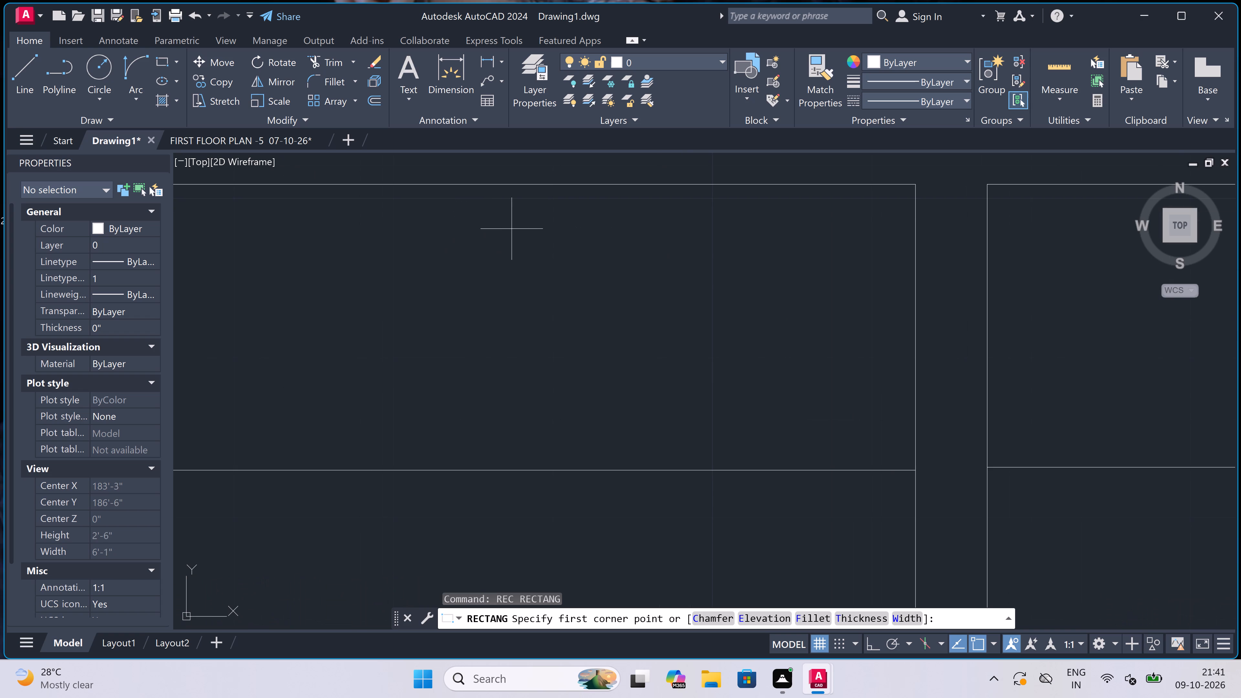
left_click_drag(530, 245, 543, 270)
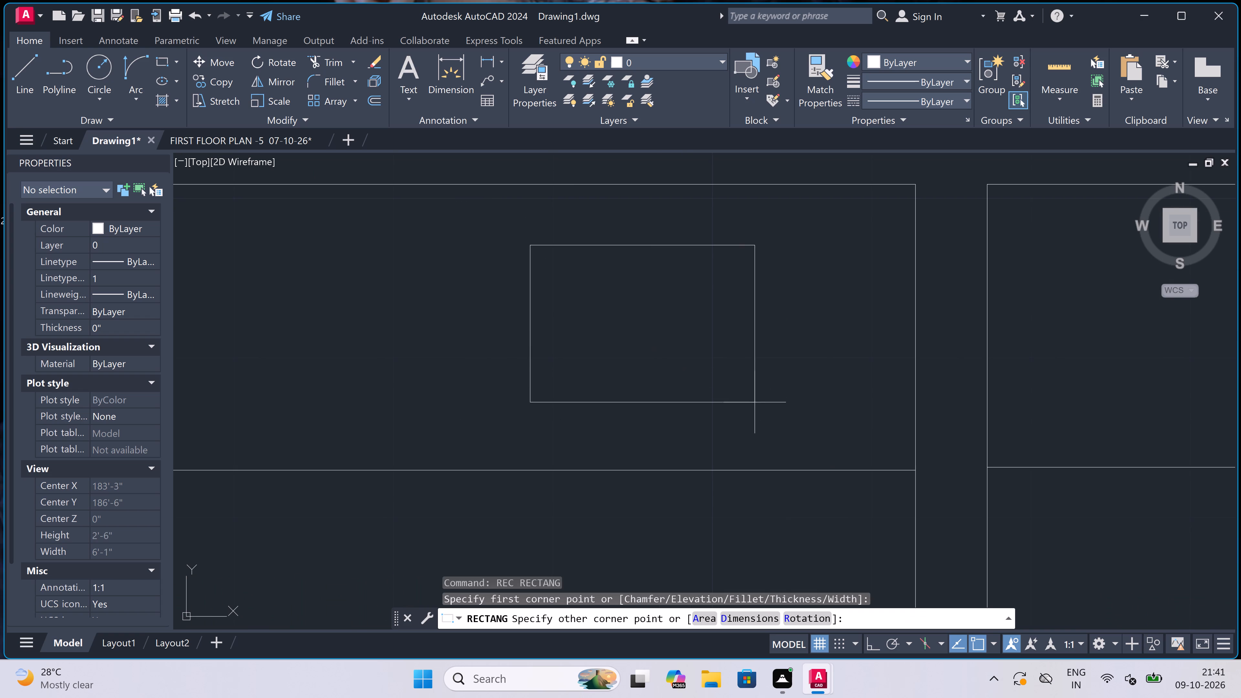
left_click(763, 423)
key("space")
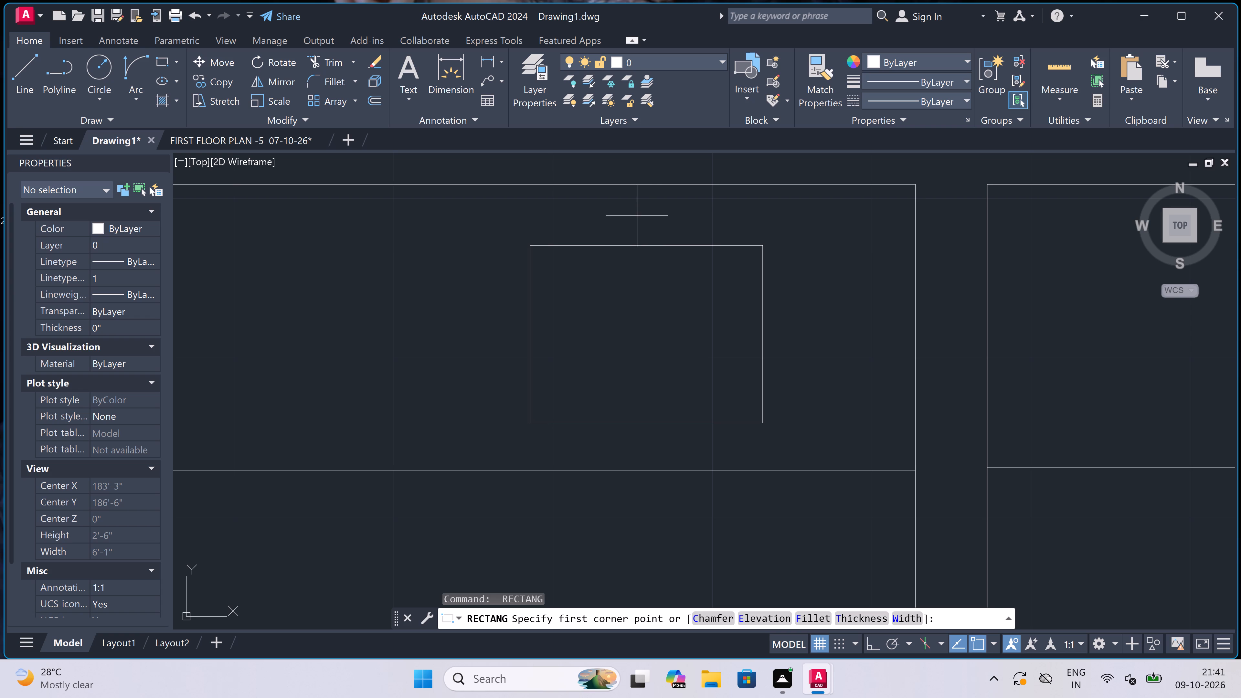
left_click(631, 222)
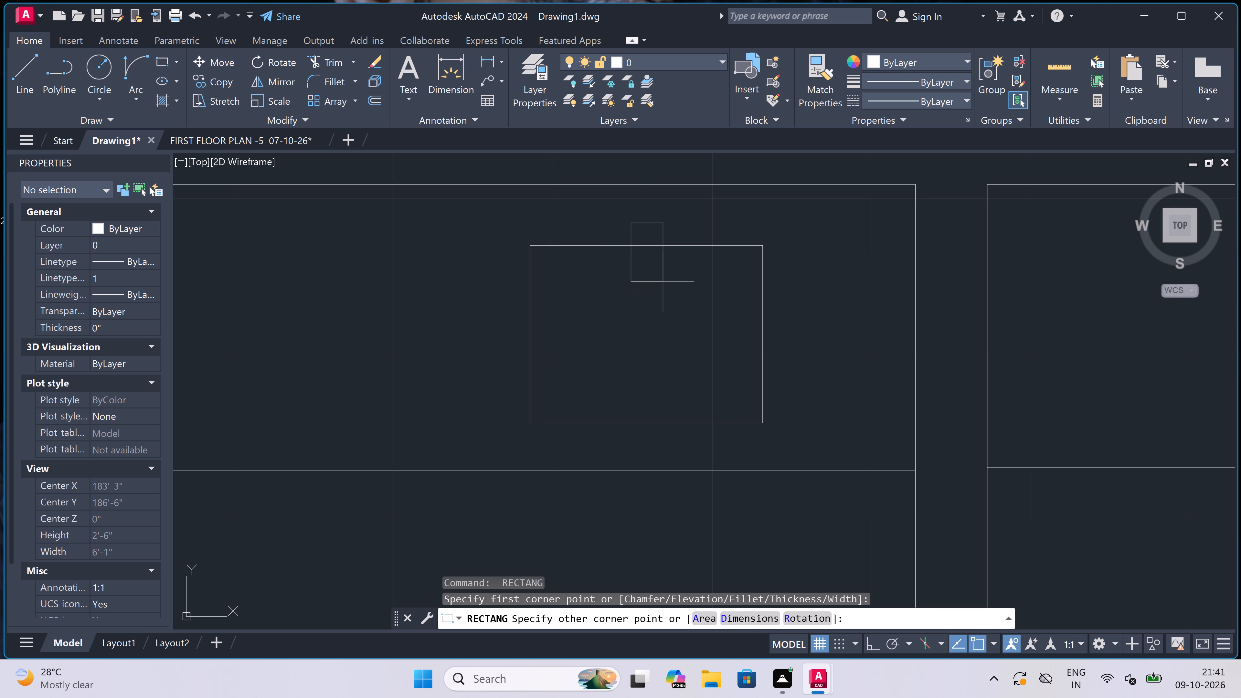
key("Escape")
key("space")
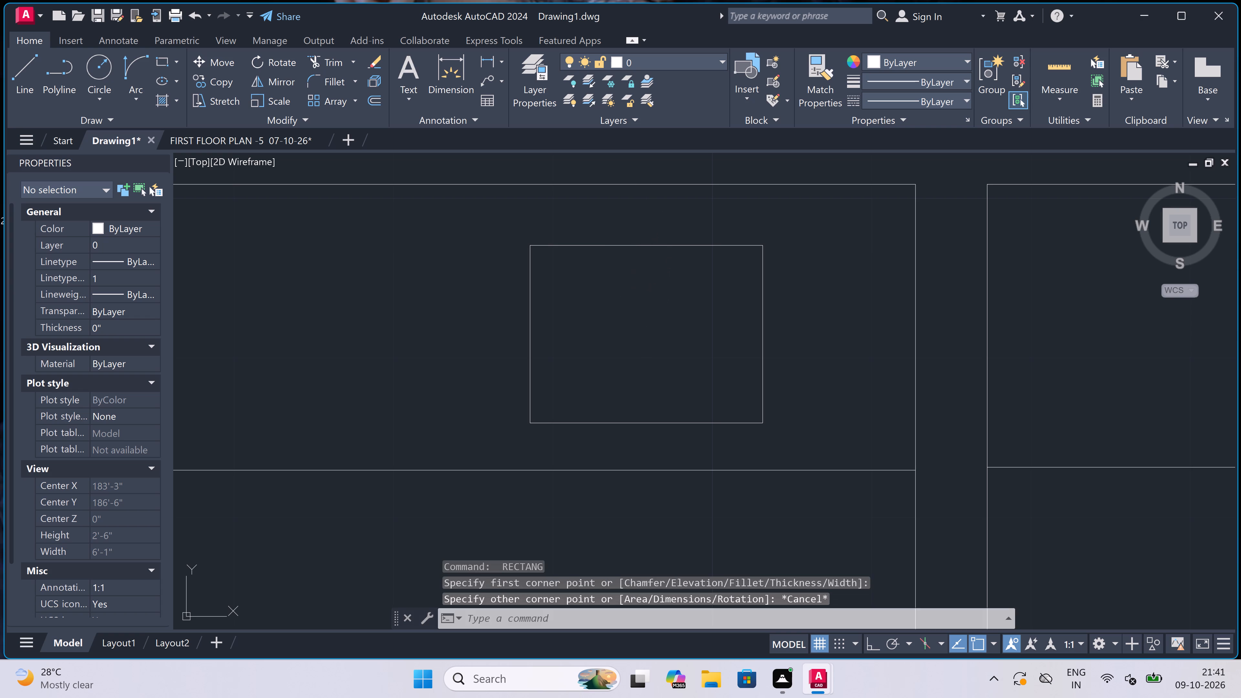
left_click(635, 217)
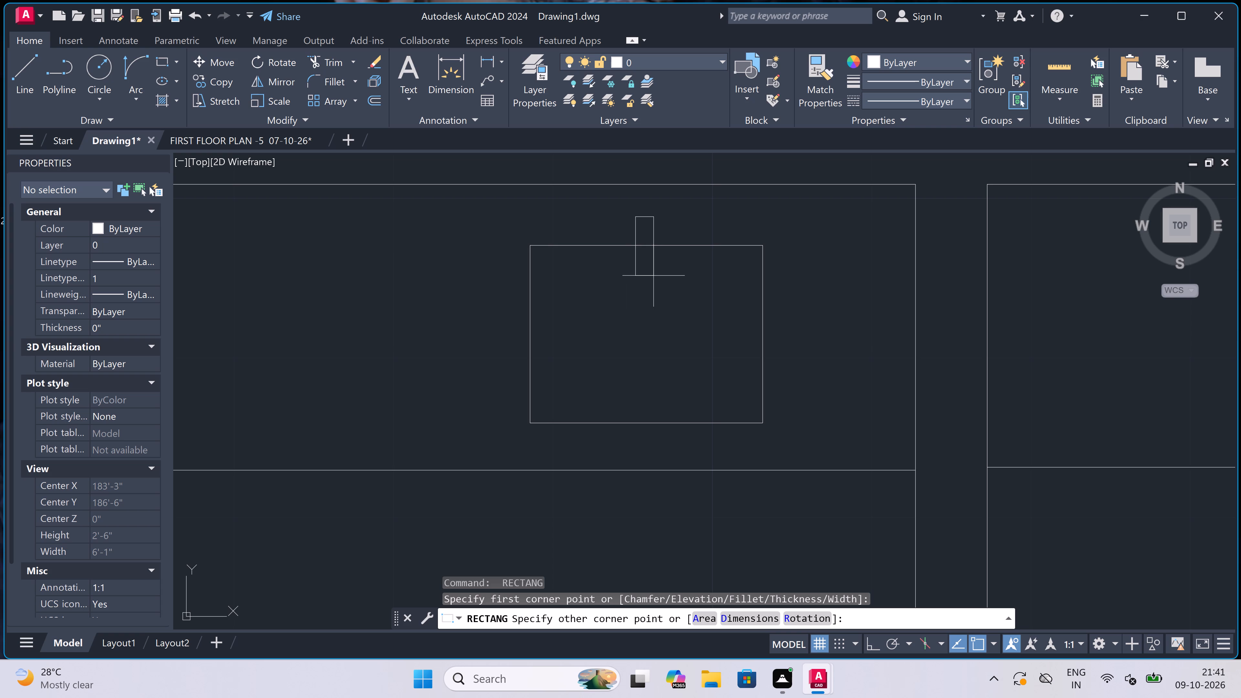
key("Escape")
Draw a narrow vertical tap rectangle across the middle of the sink basin's upper edge.
key("space")
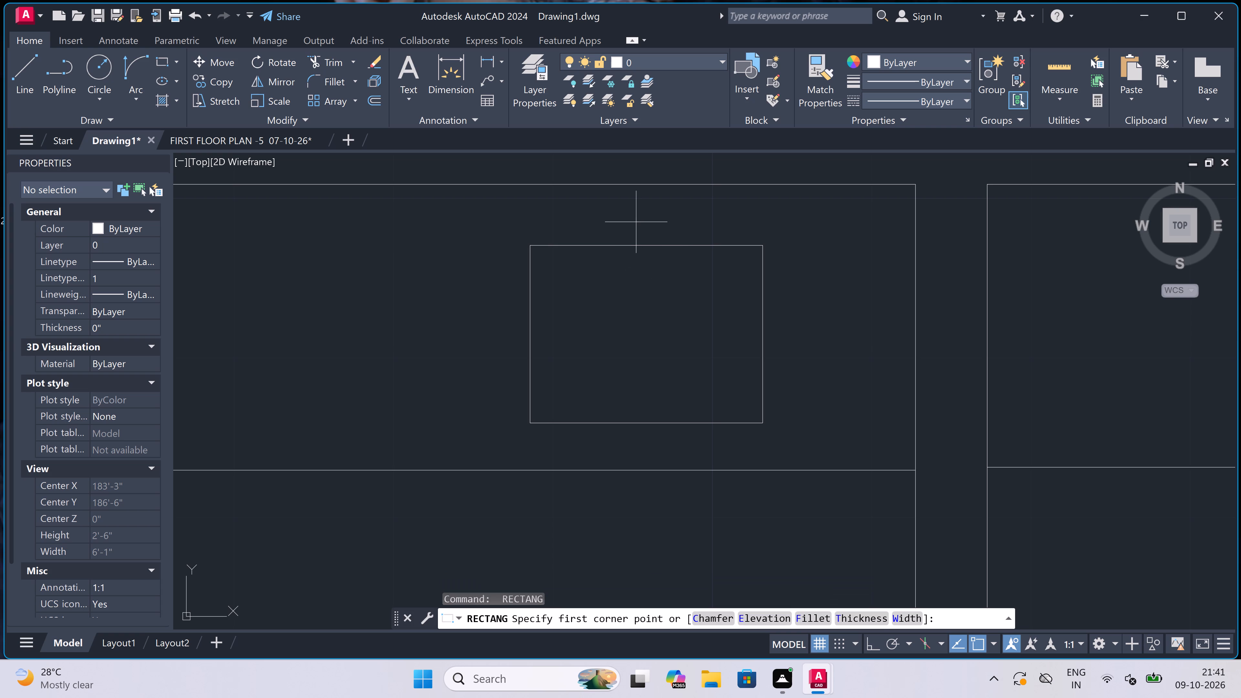
left_click(642, 221)
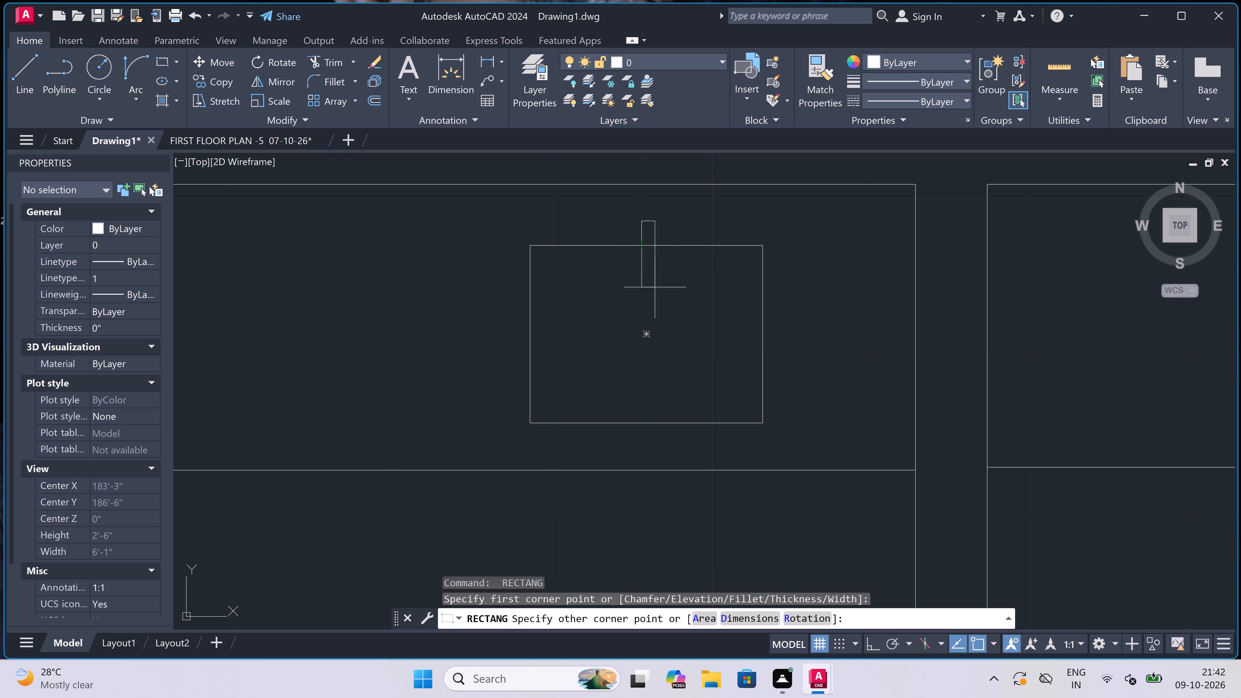
left_click(657, 297)
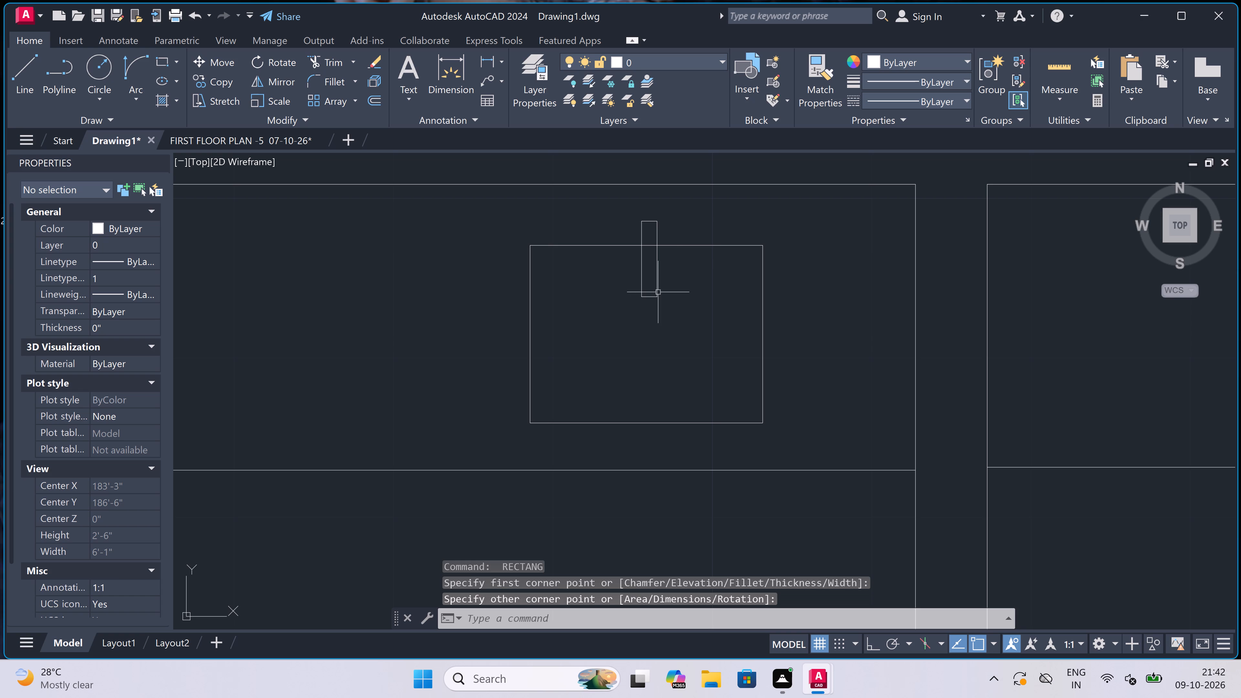
Draw a small drain circle inside the sink basin, directly below the tap rectangle.
key("c")
key("space")
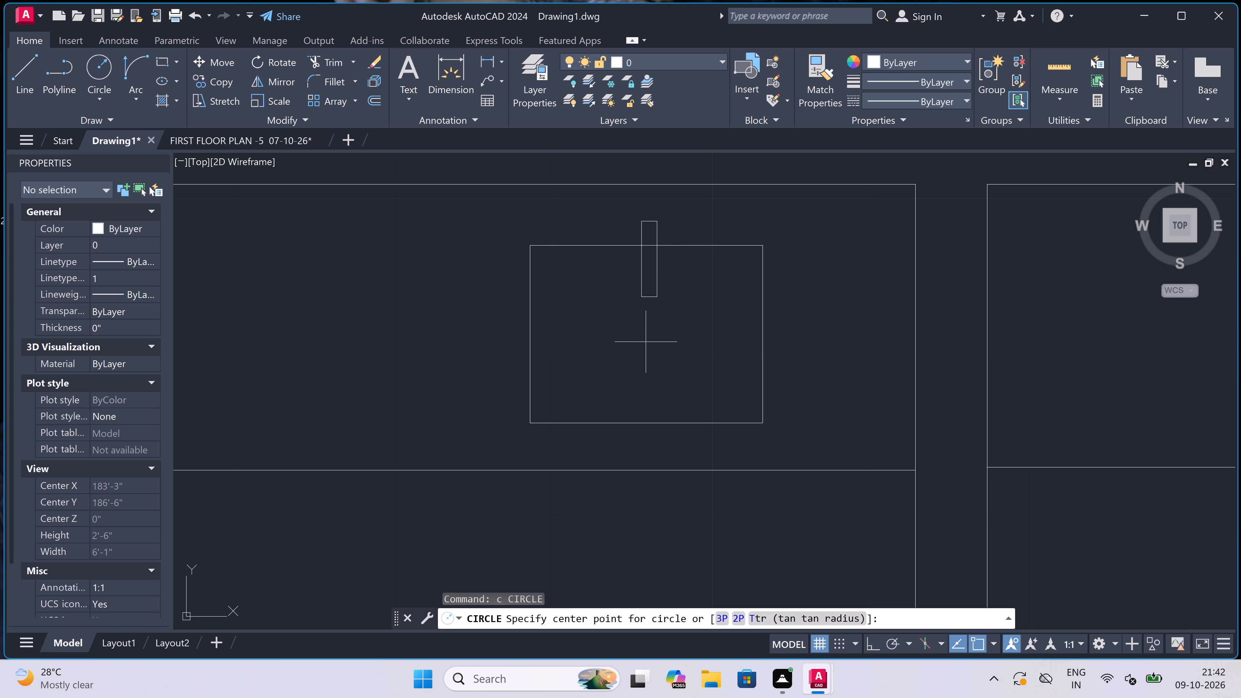
left_click(650, 343)
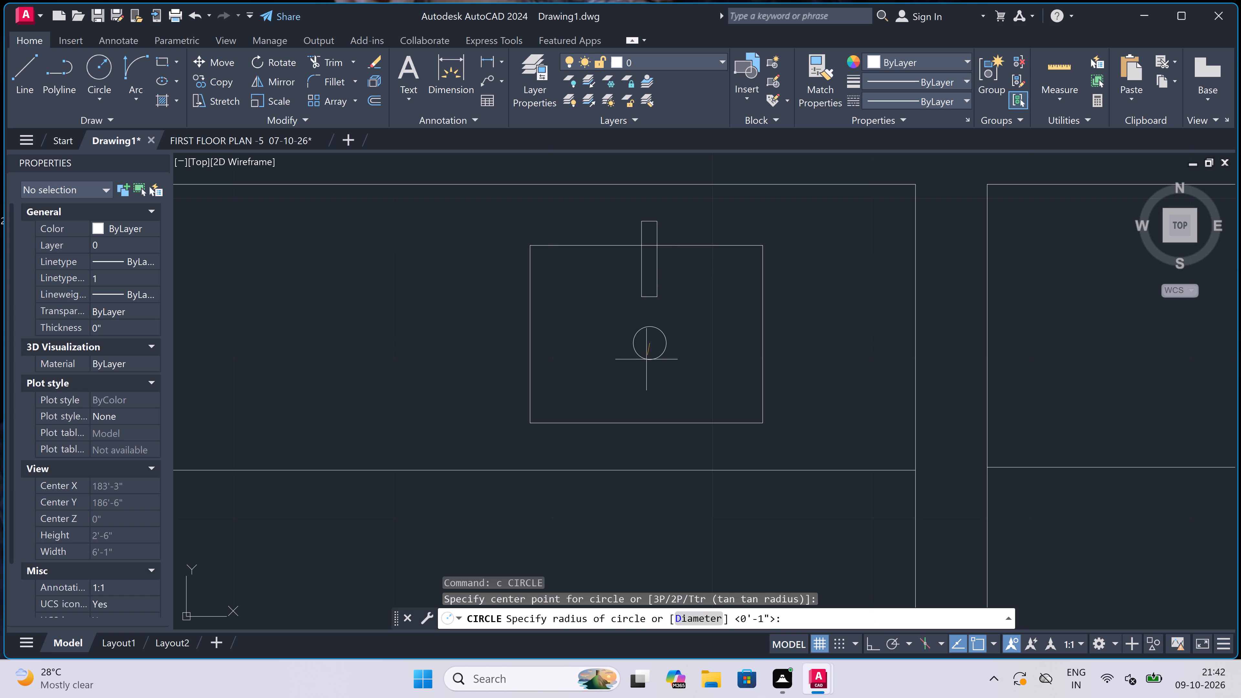
left_click(649, 353)
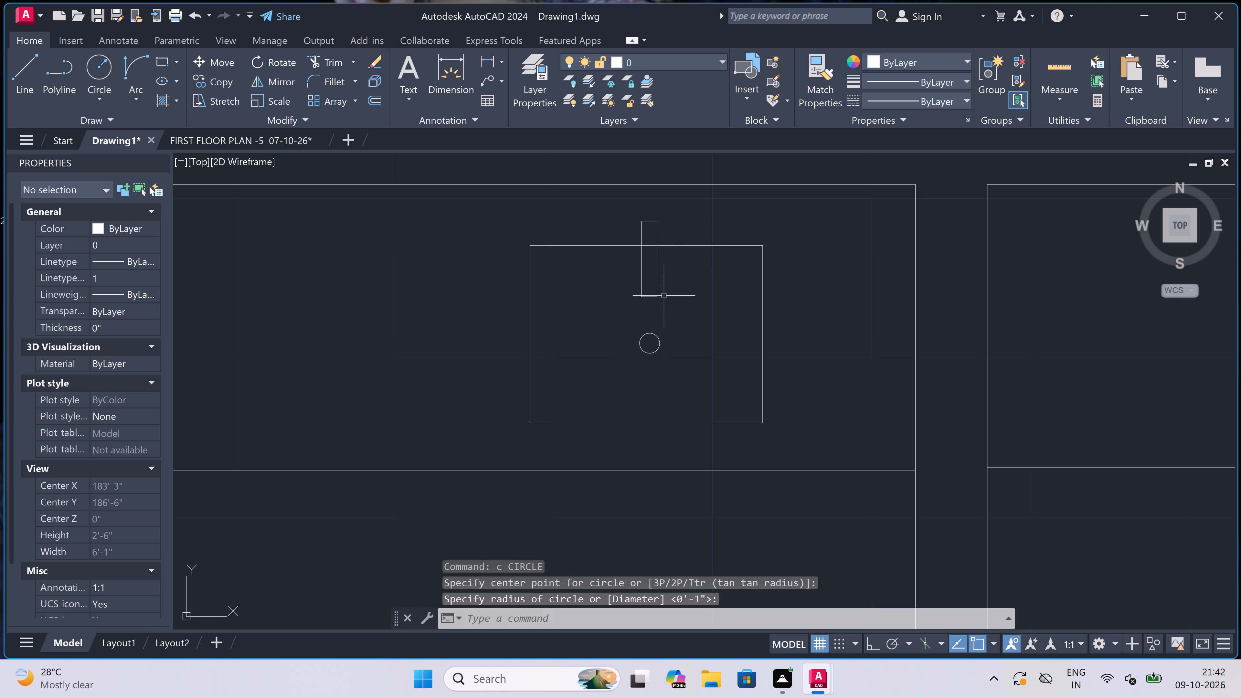
Trim the part of the sink basin's upper edge that lies inside the tap rectangle.
type("tr")
key("space")
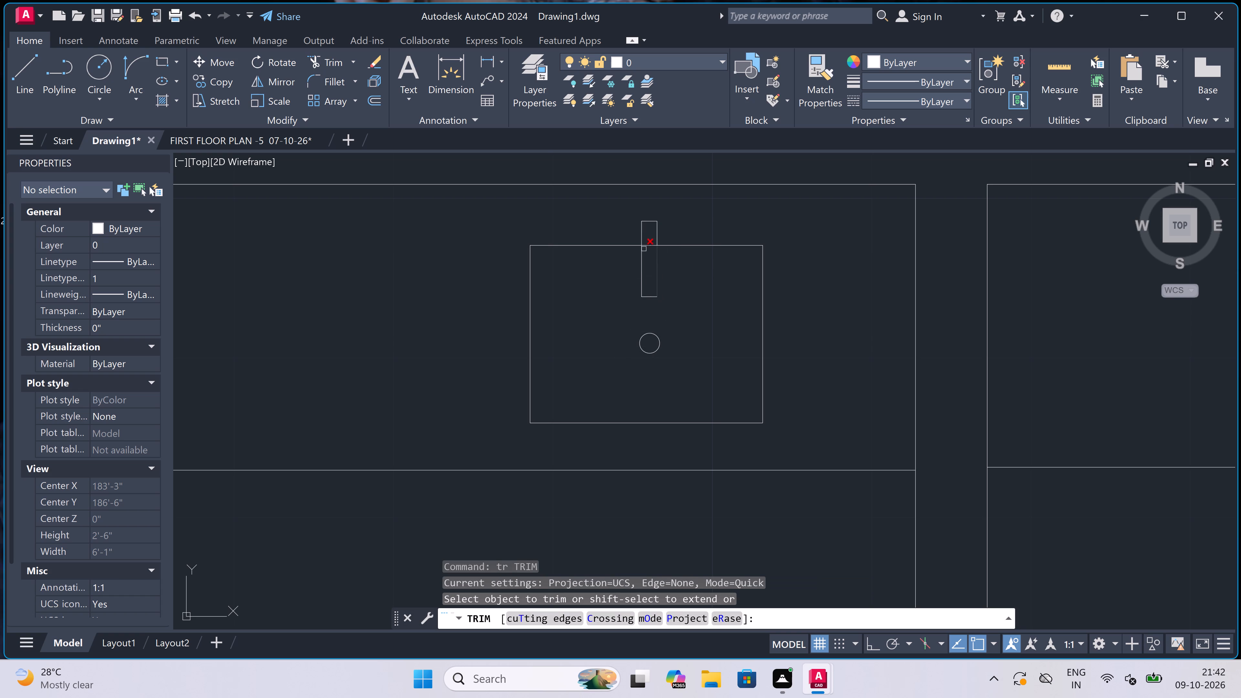
scroll(645, 245, "up", 2)
left_click(651, 226)
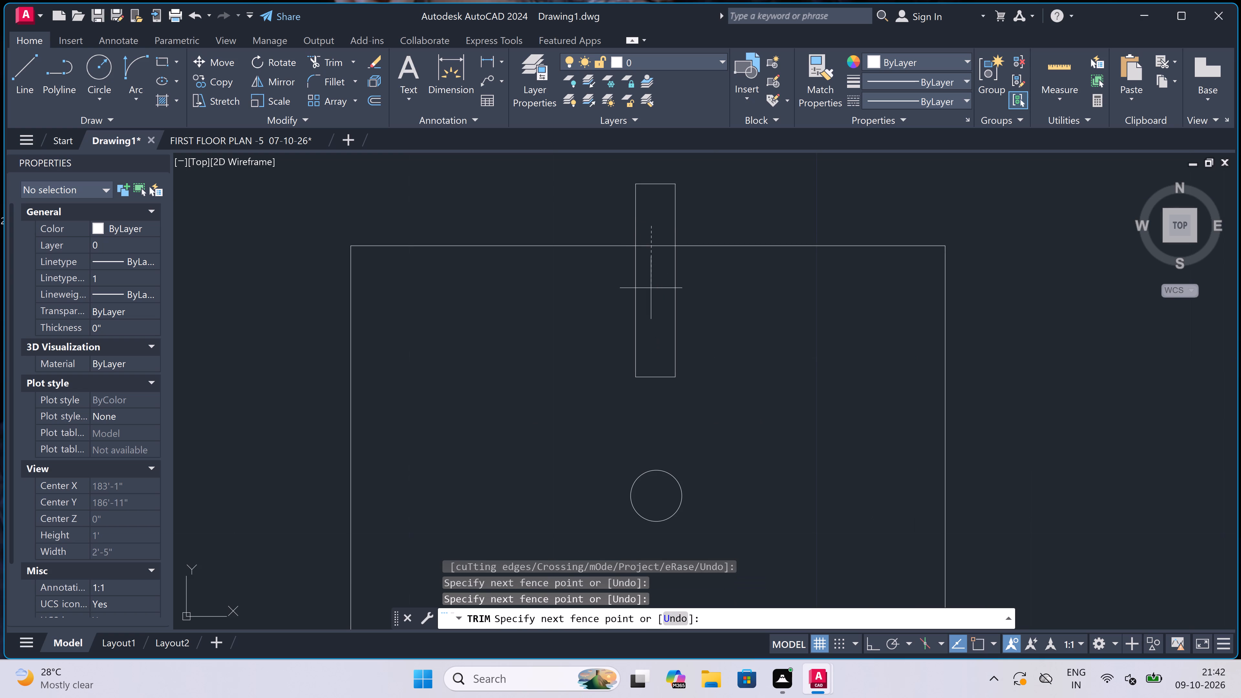
left_click(650, 293)
scroll(657, 266, "down", 5)
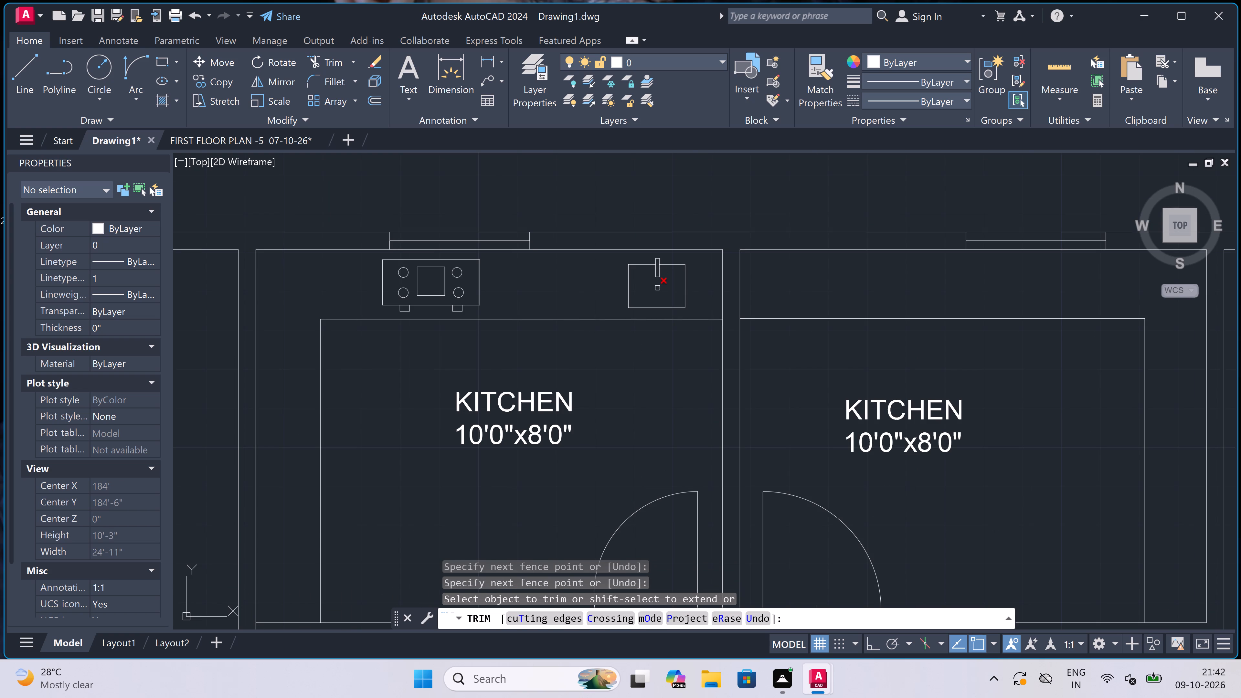
key("Escape")
Copy the complete sink horizontally from the left kitchen to the right kitchen's counter, near the shared wall.
scroll(658, 285, "down", 2)
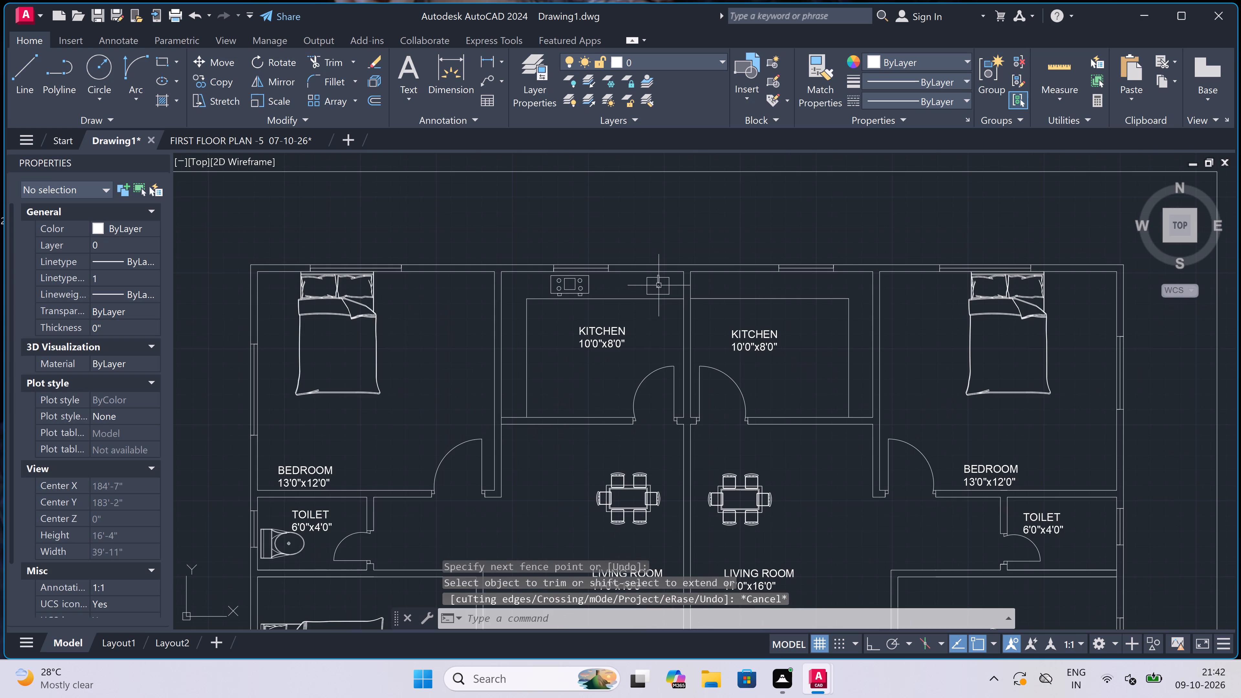
scroll(663, 281, "up", 3)
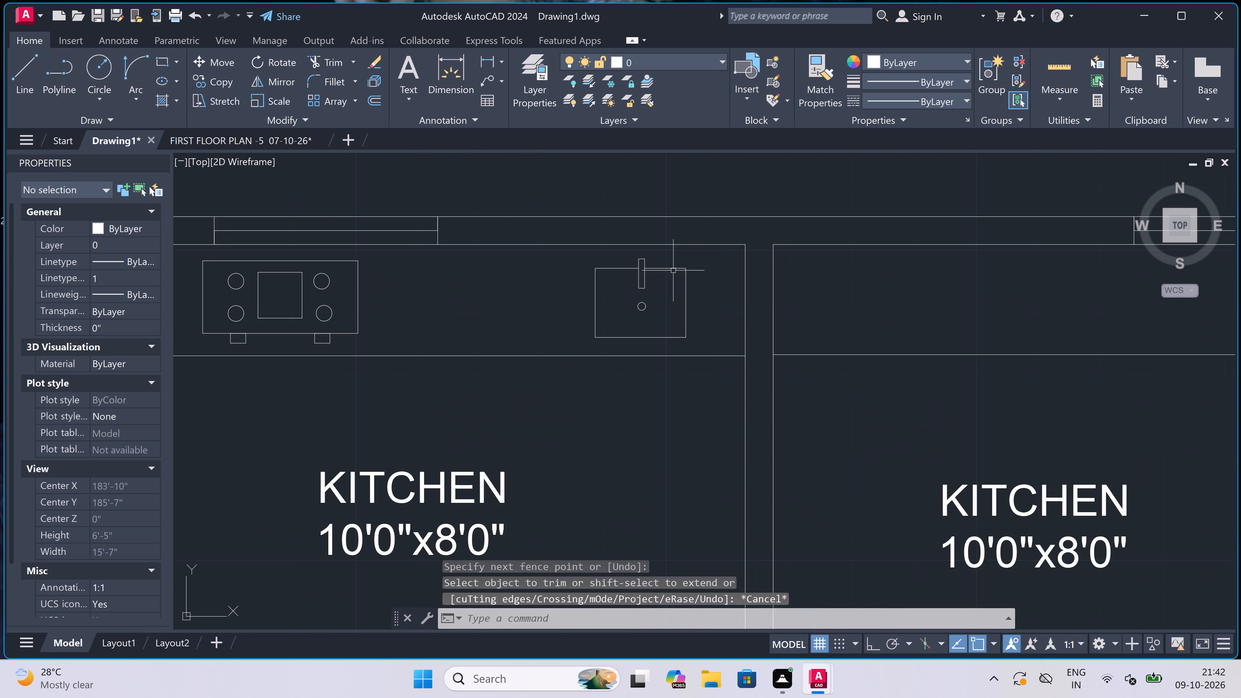
scroll(704, 255, "up", 1)
left_click(705, 253)
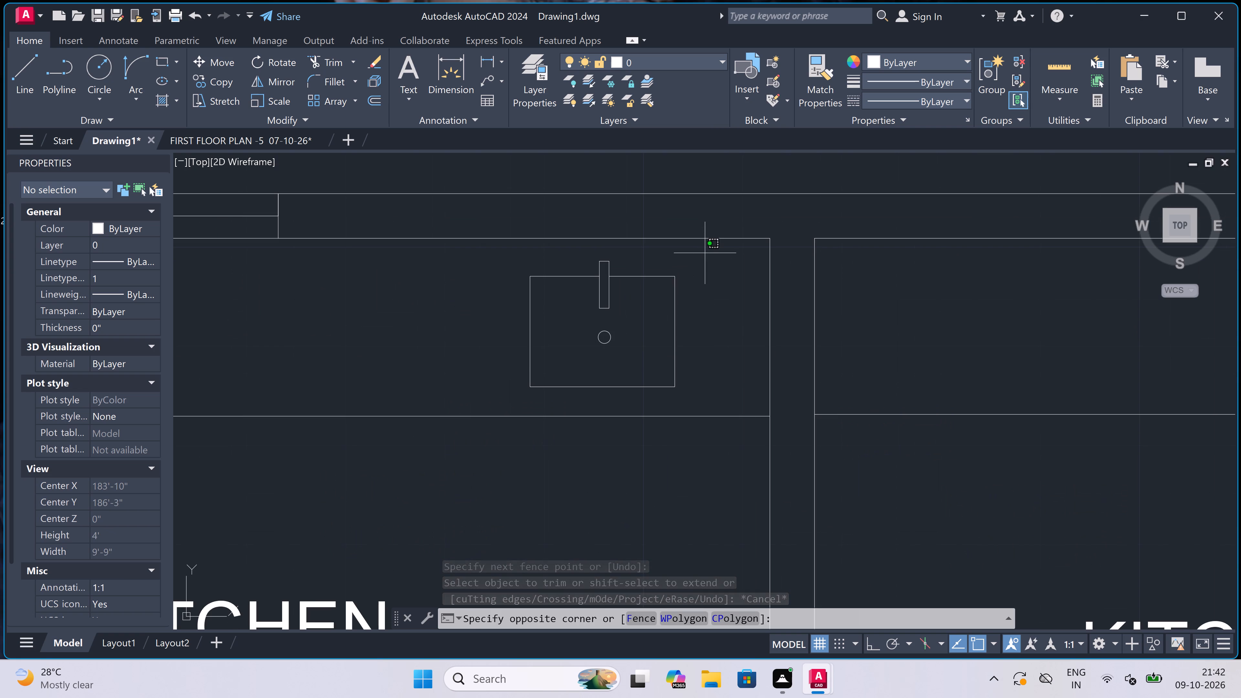
scroll(549, 352, "down", 2)
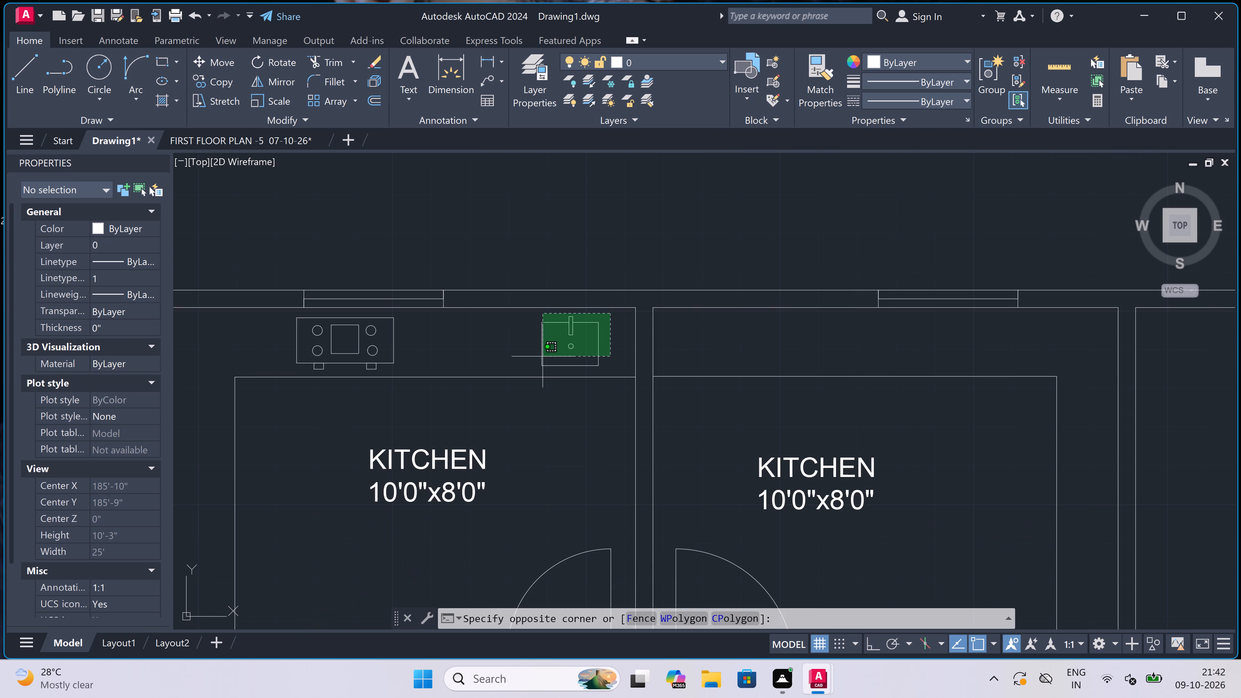
scroll(534, 368, "up", 1)
left_click(536, 368)
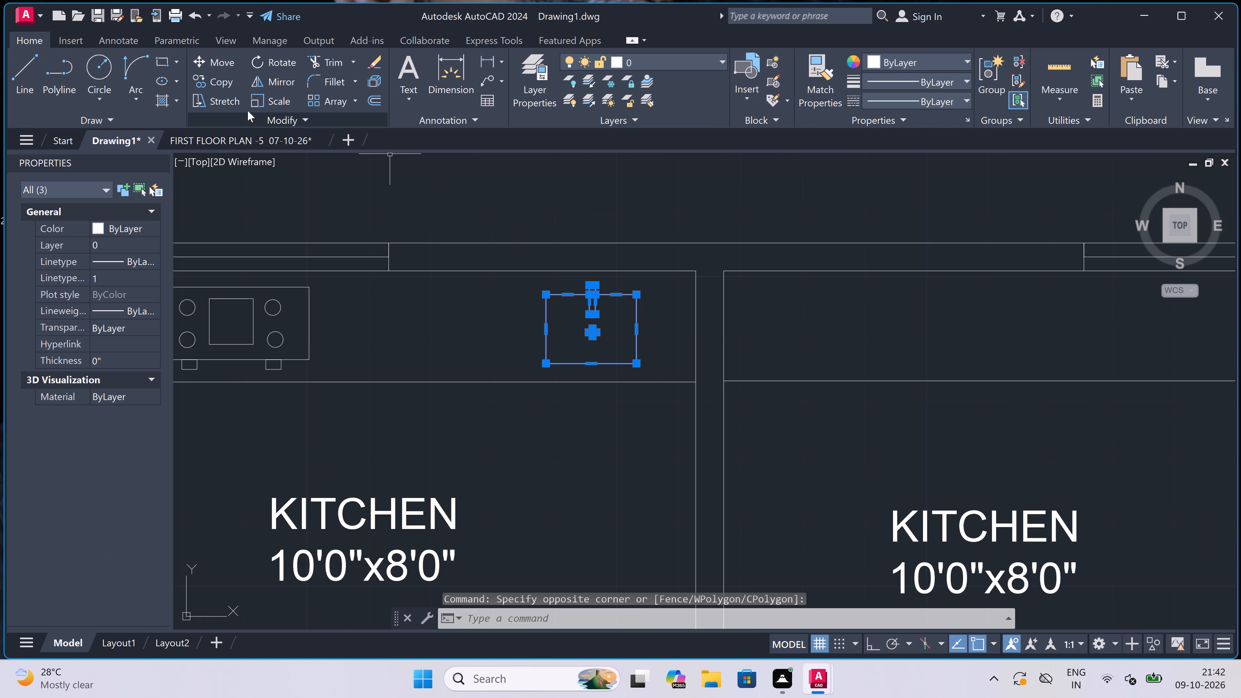
left_click(205, 78)
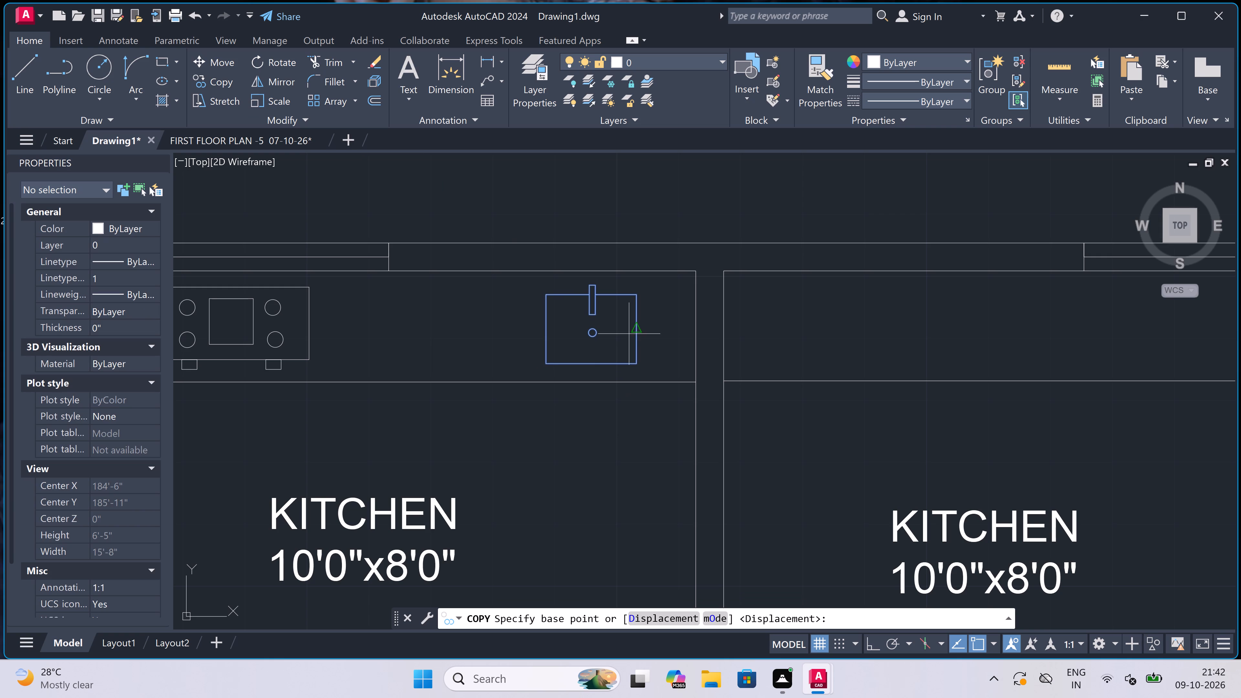
left_click(589, 330)
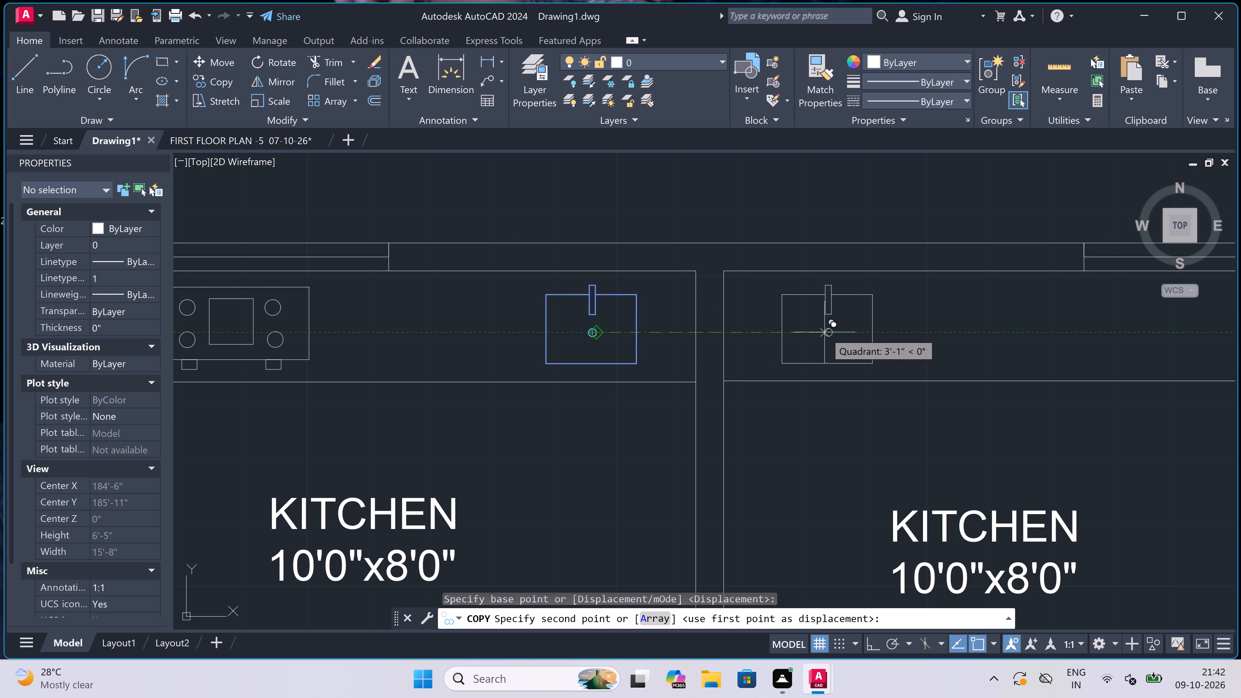
left_click(831, 328)
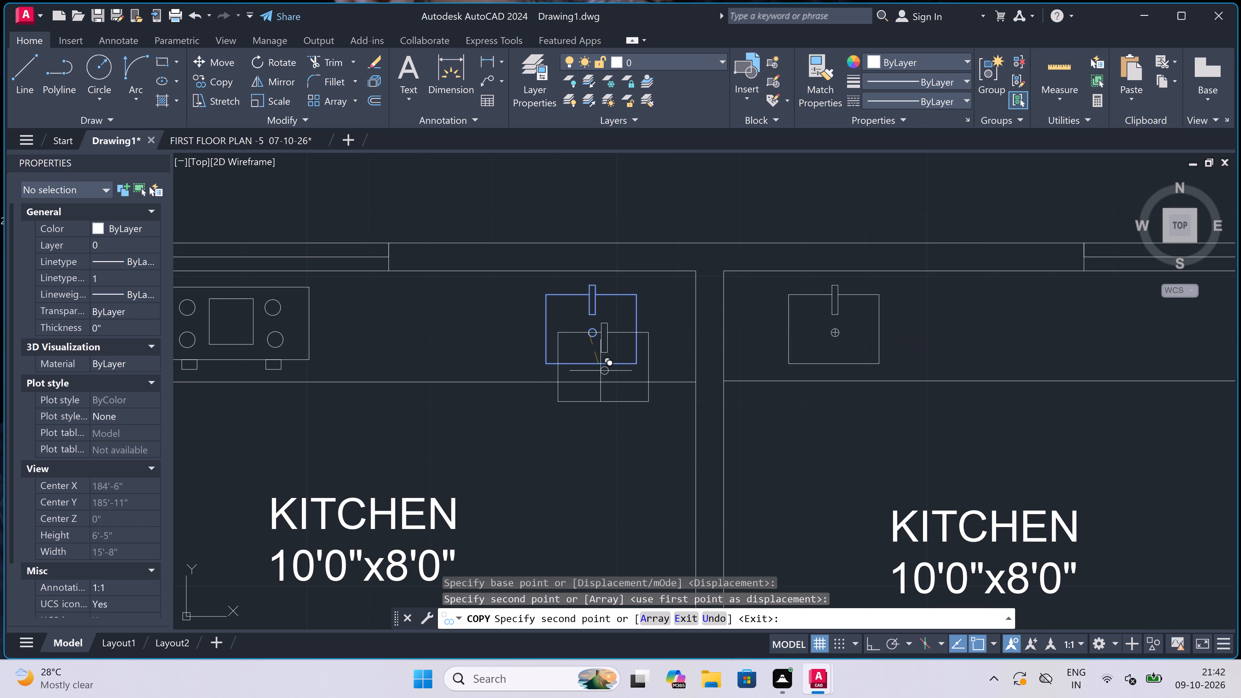
key("Escape")
Copy the complete stove from the left kitchen's counter to the right kitchen's counter, below the window.
scroll(581, 360, "down", 2)
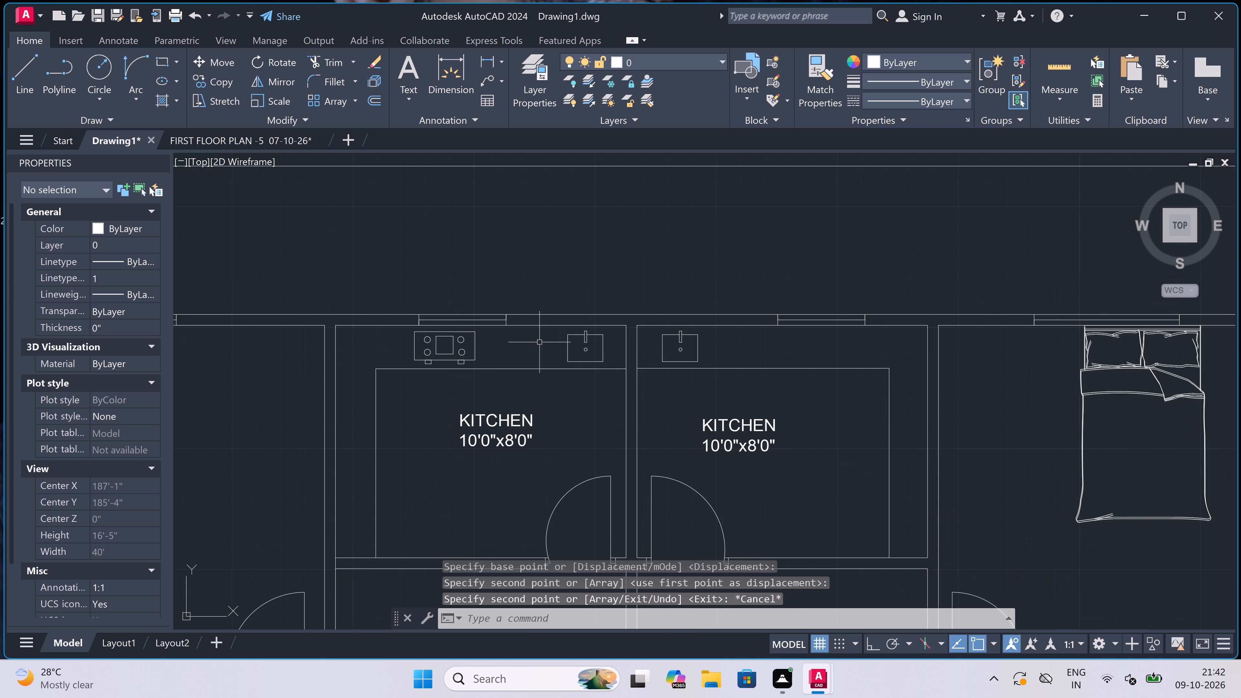
scroll(409, 330, "up", 2)
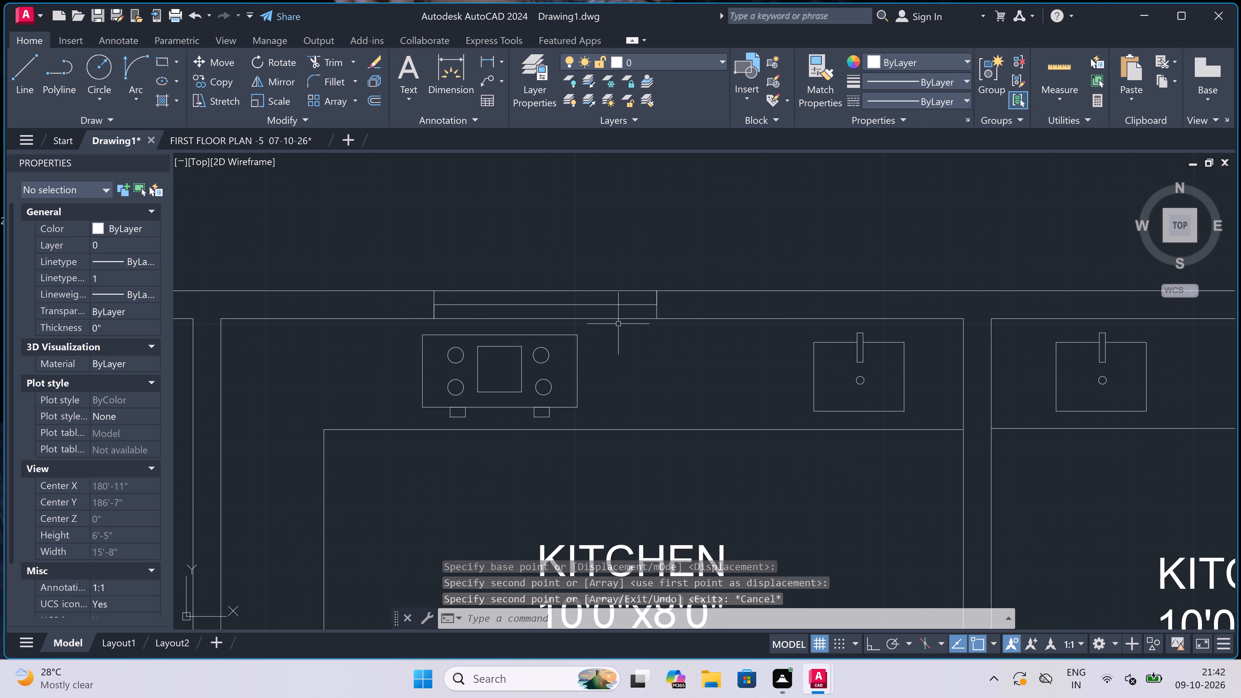
left_click(620, 323)
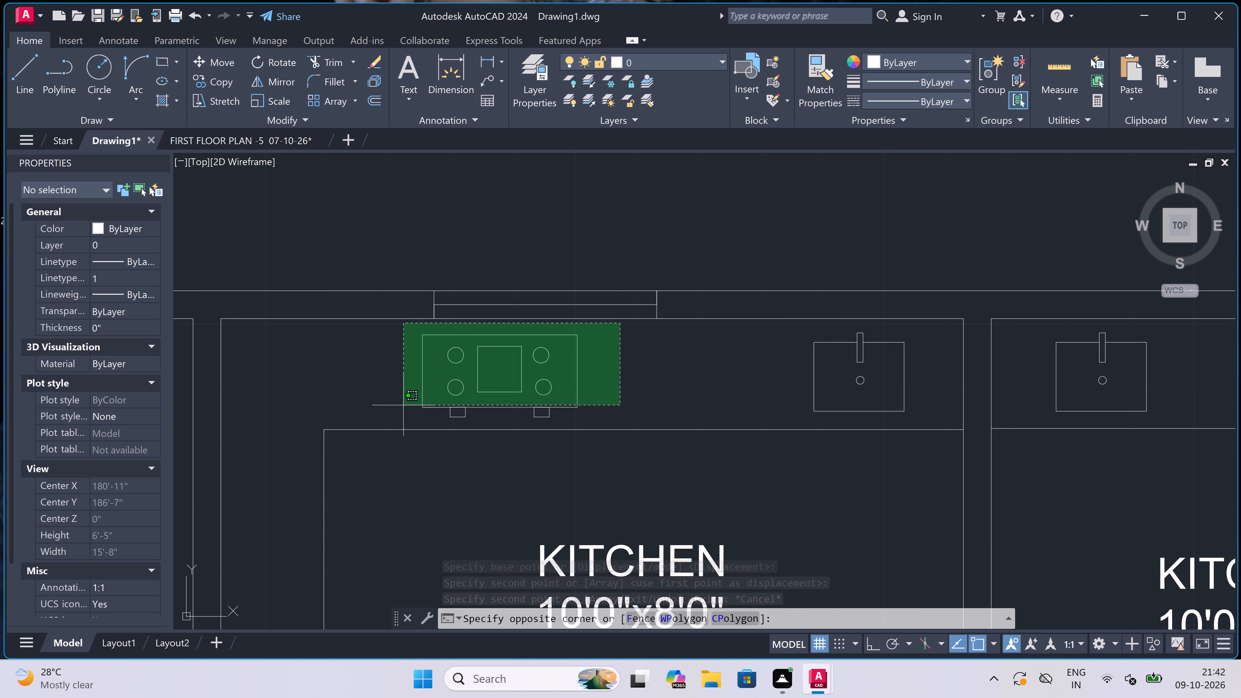
left_click(393, 419)
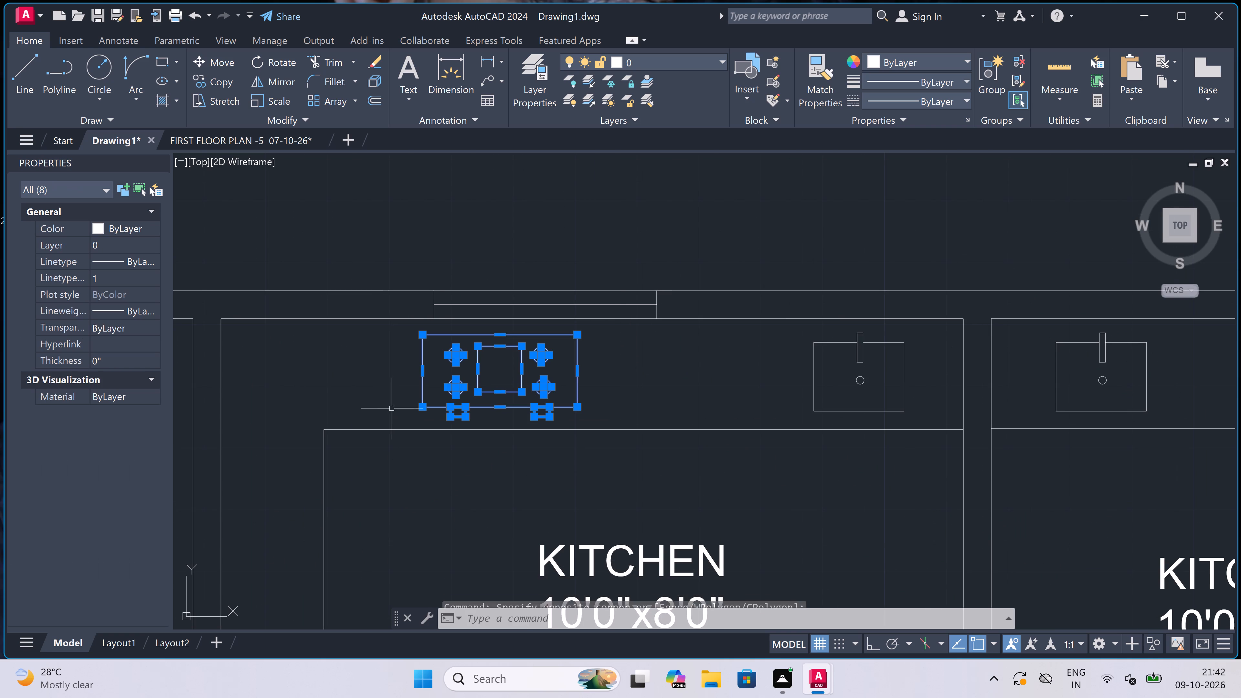
left_click(217, 81)
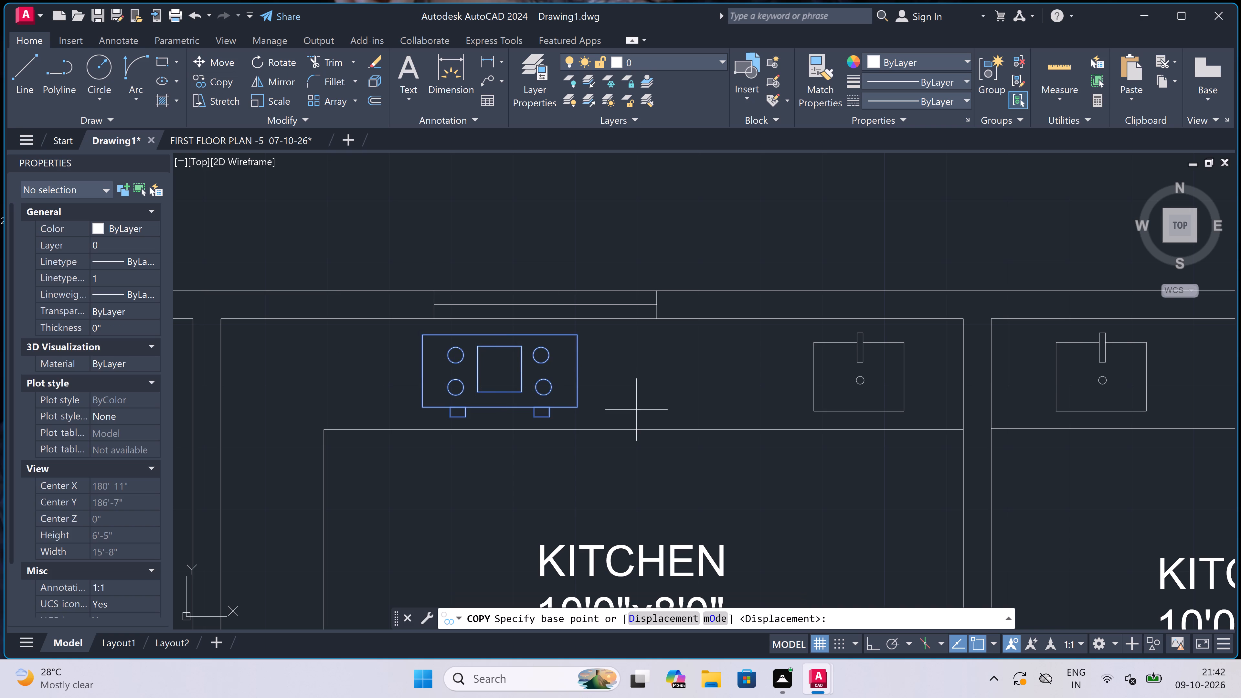
left_click(501, 366)
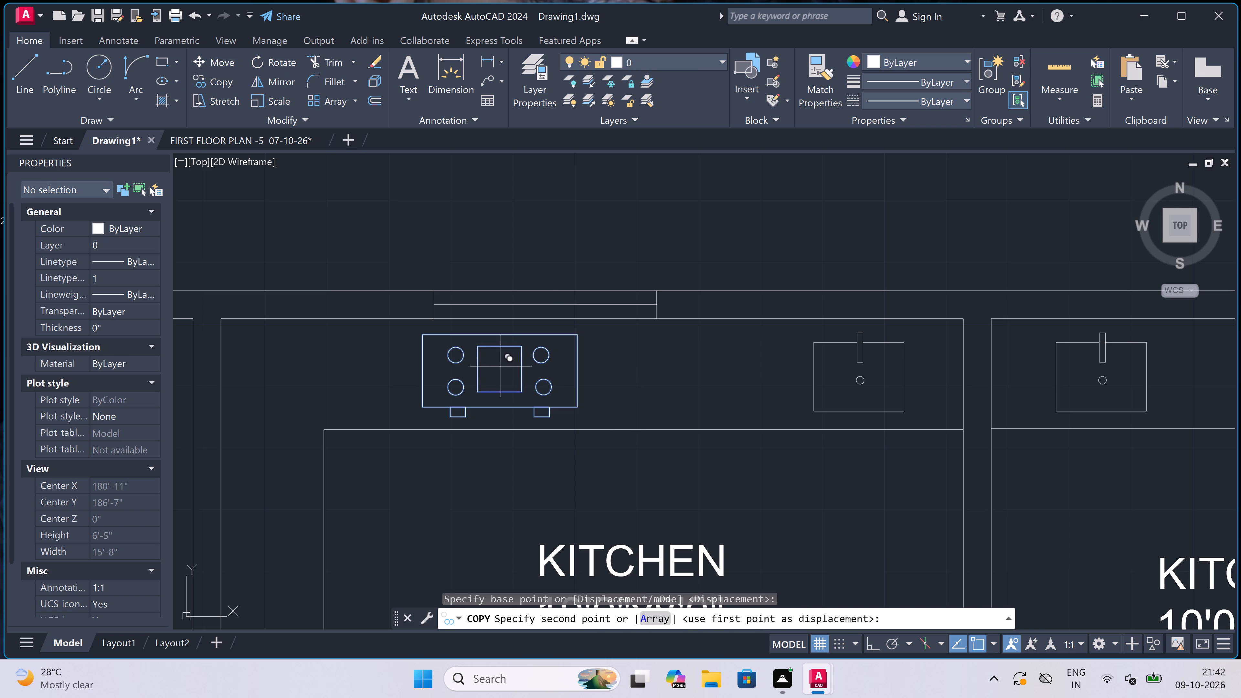
scroll(501, 366, "down", 1)
scroll(600, 375, "down", 2)
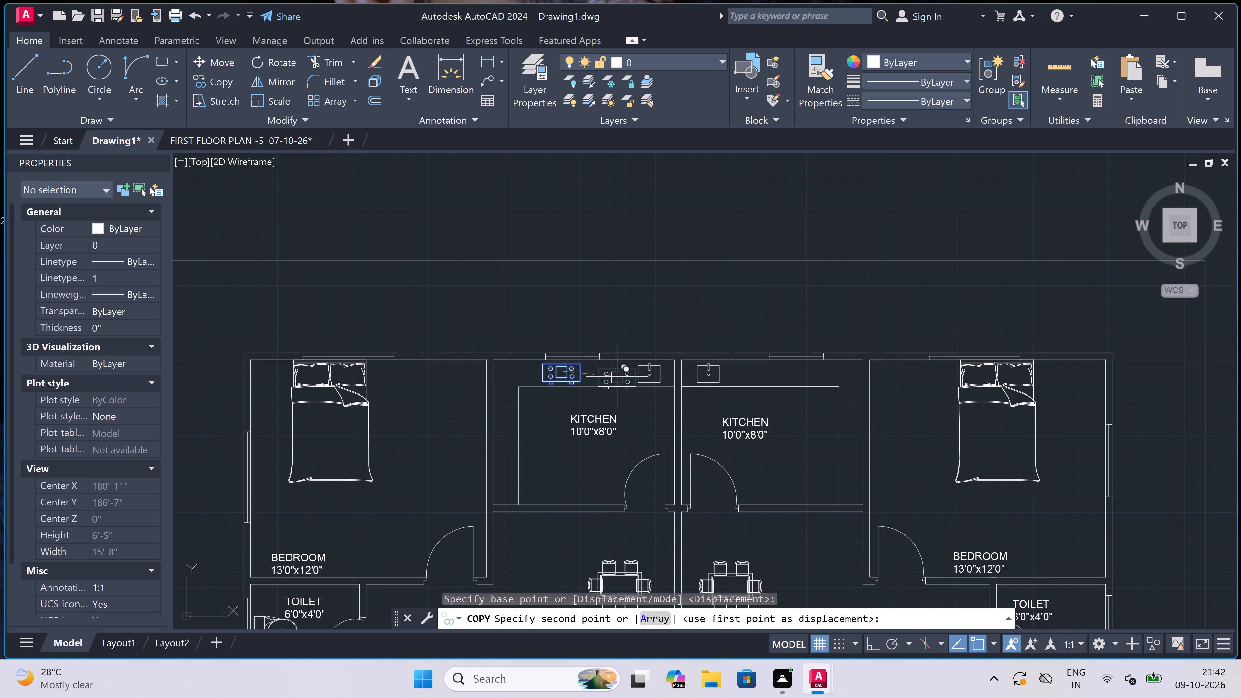
scroll(815, 381, "up", 2)
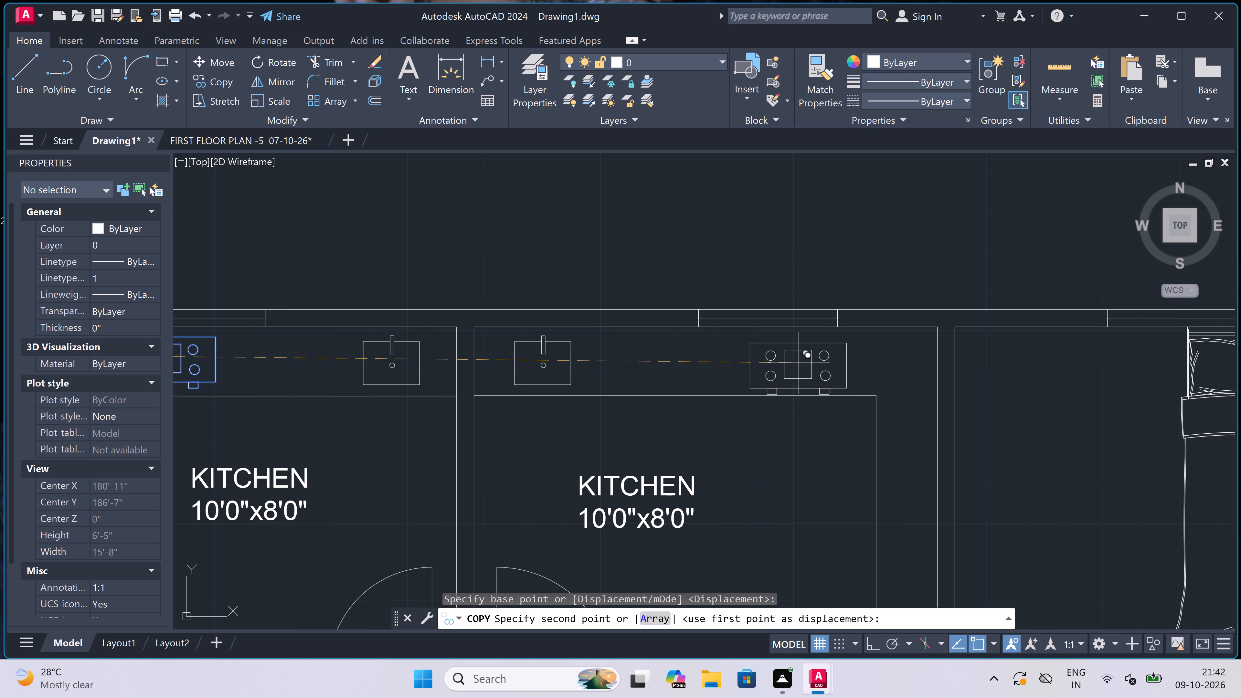
scroll(783, 354, "up", 1)
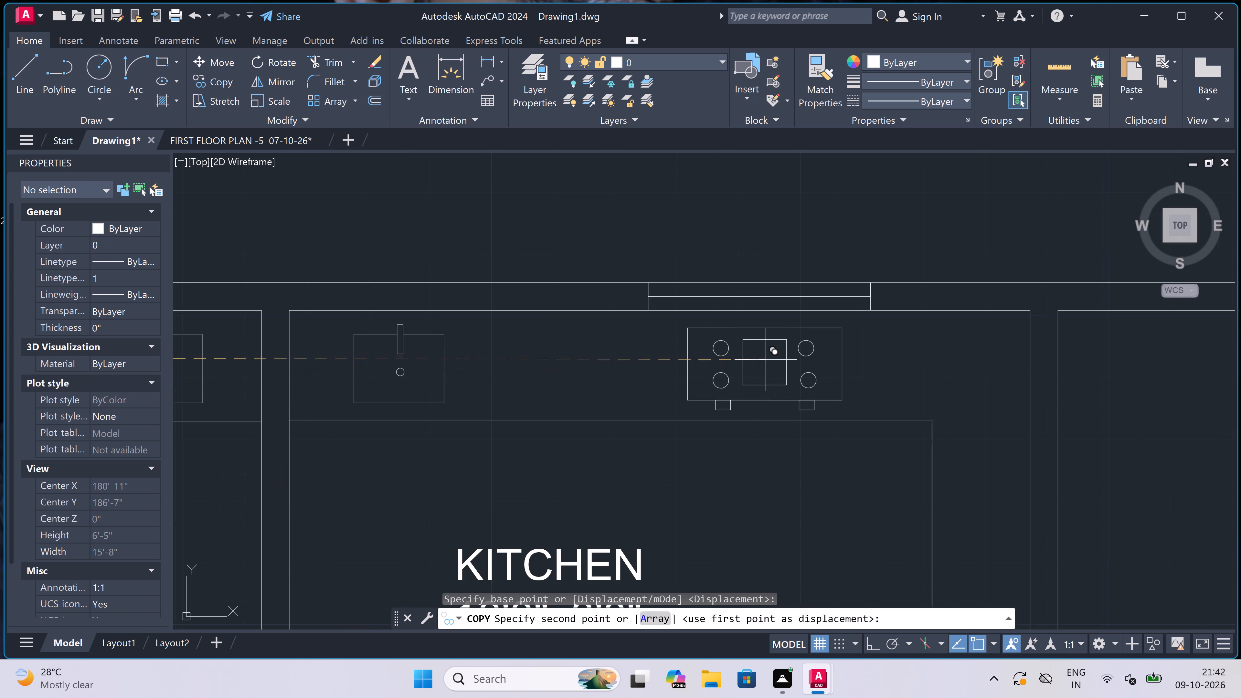
left_click(766, 357)
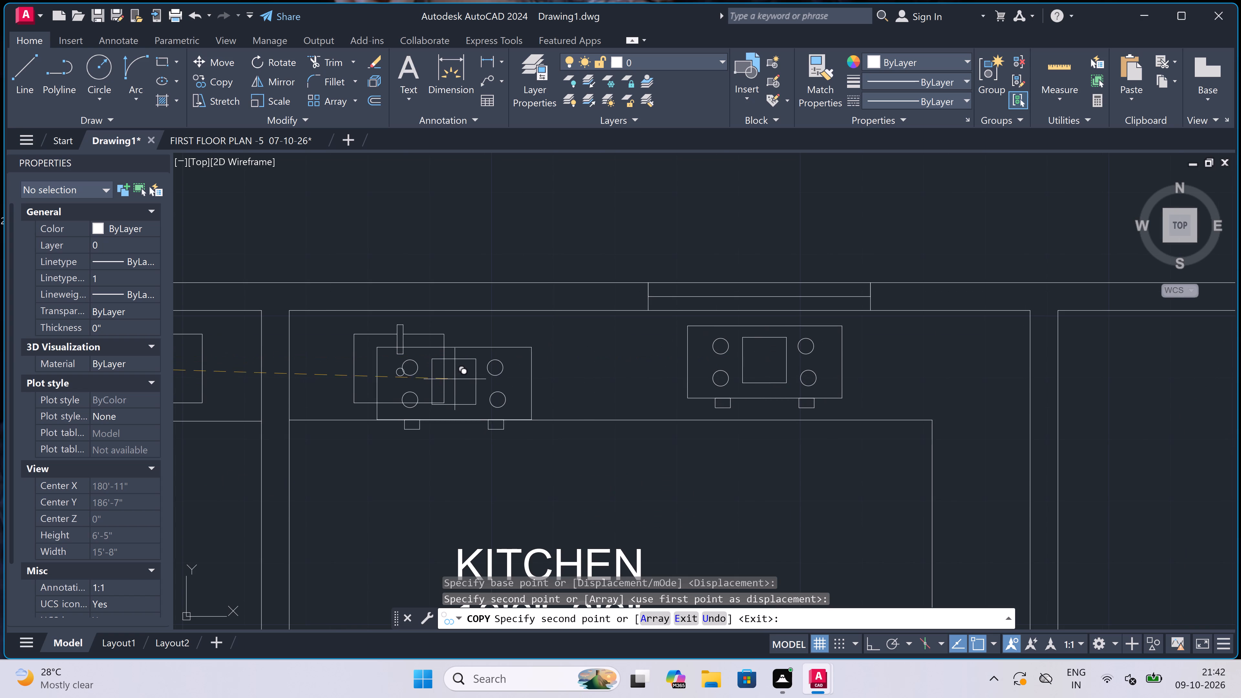
key("Escape")
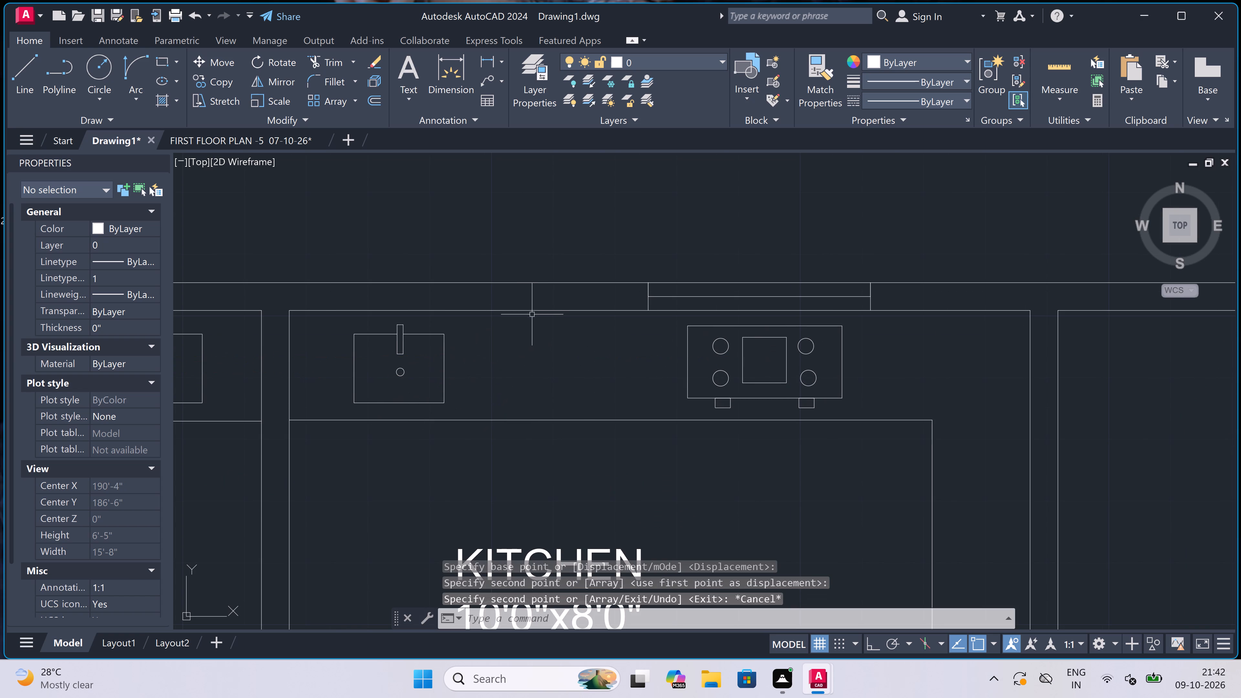
Start a hatch with the ANSI32 pattern and fill the wall between the upper-left bedroom and the left kitchen.
scroll(536, 321, "down", 3)
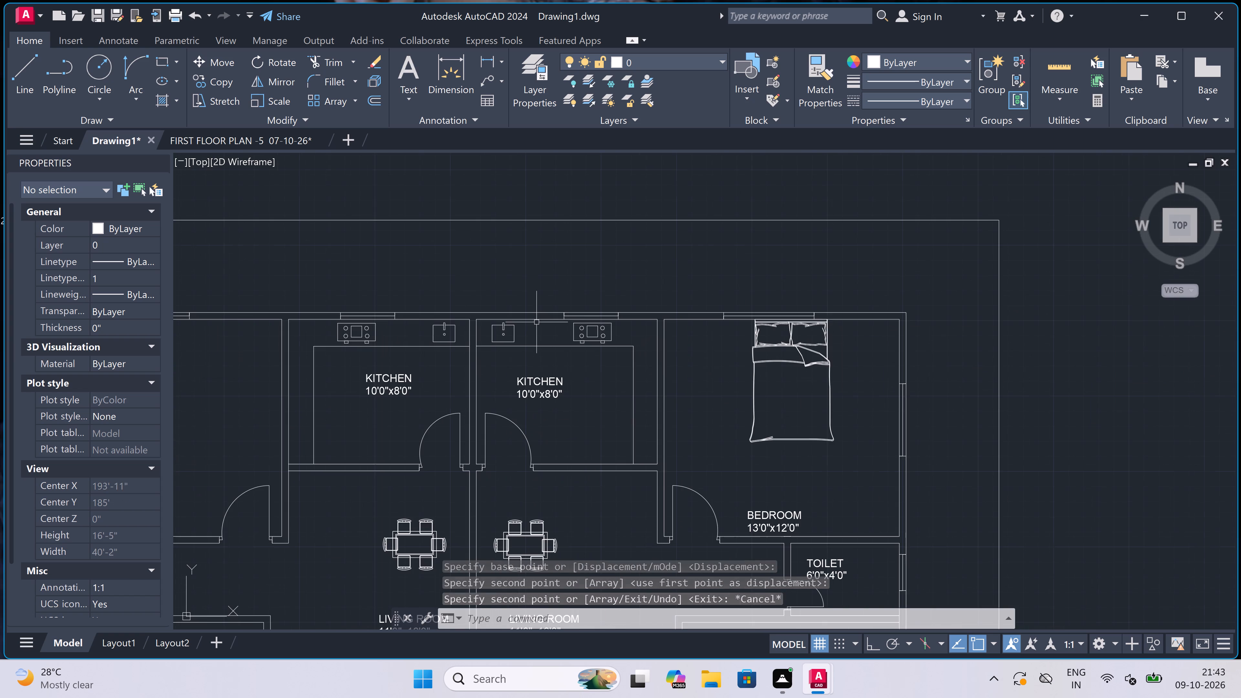
scroll(536, 322, "down", 1)
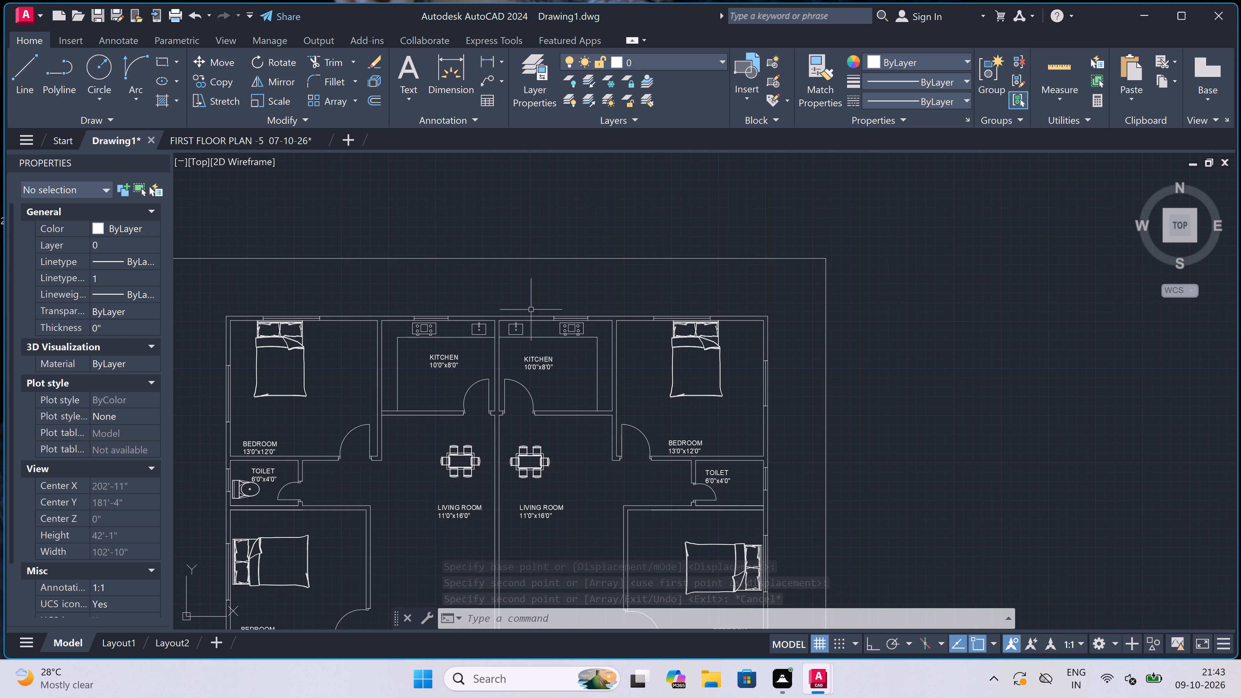
scroll(526, 301, "up", 1)
type("h")
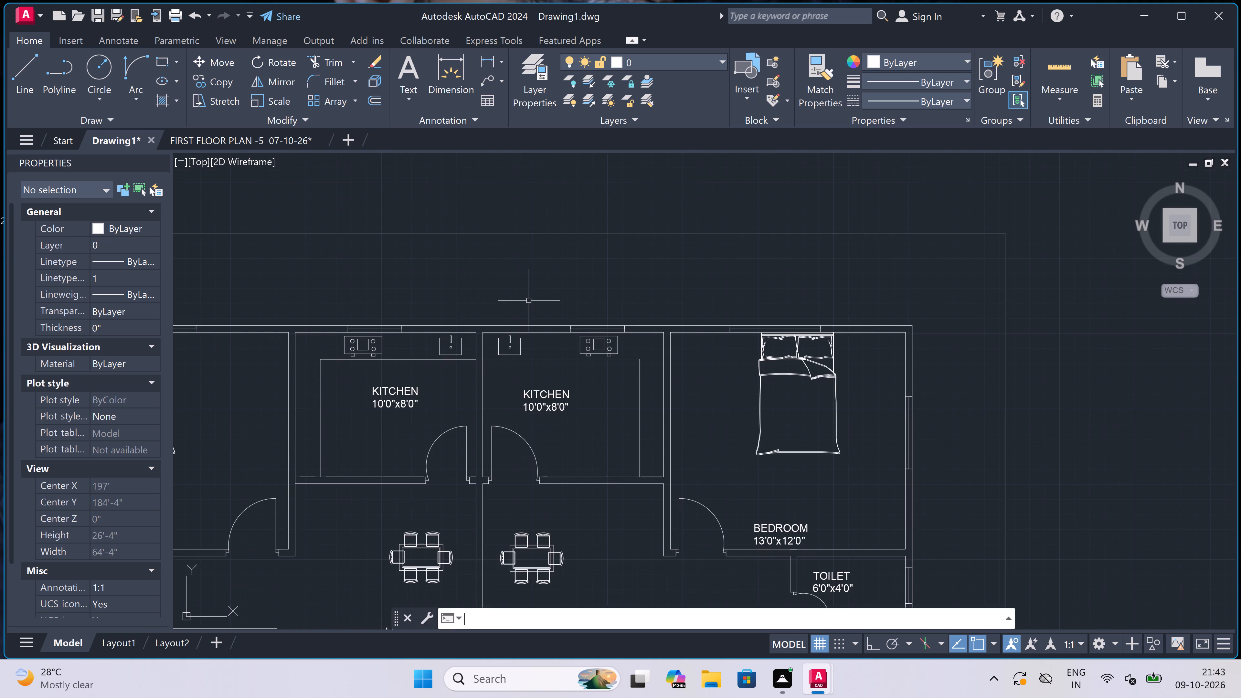
key("space")
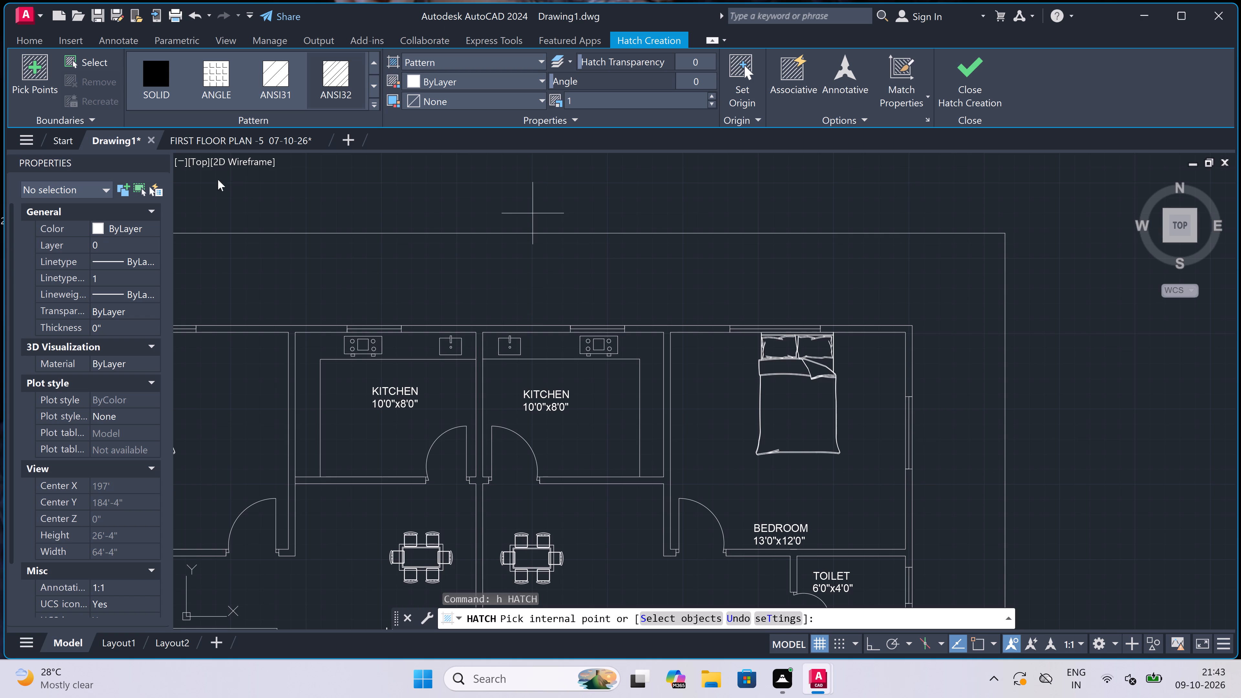
left_click(335, 70)
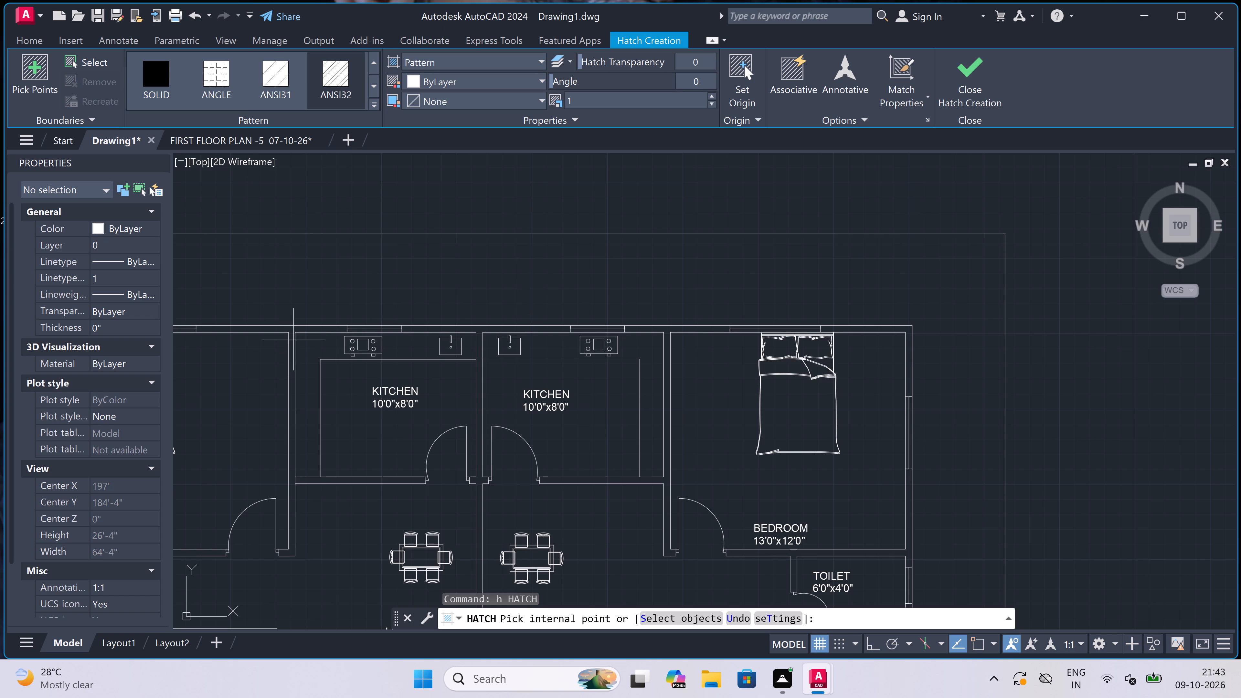
left_click(294, 339)
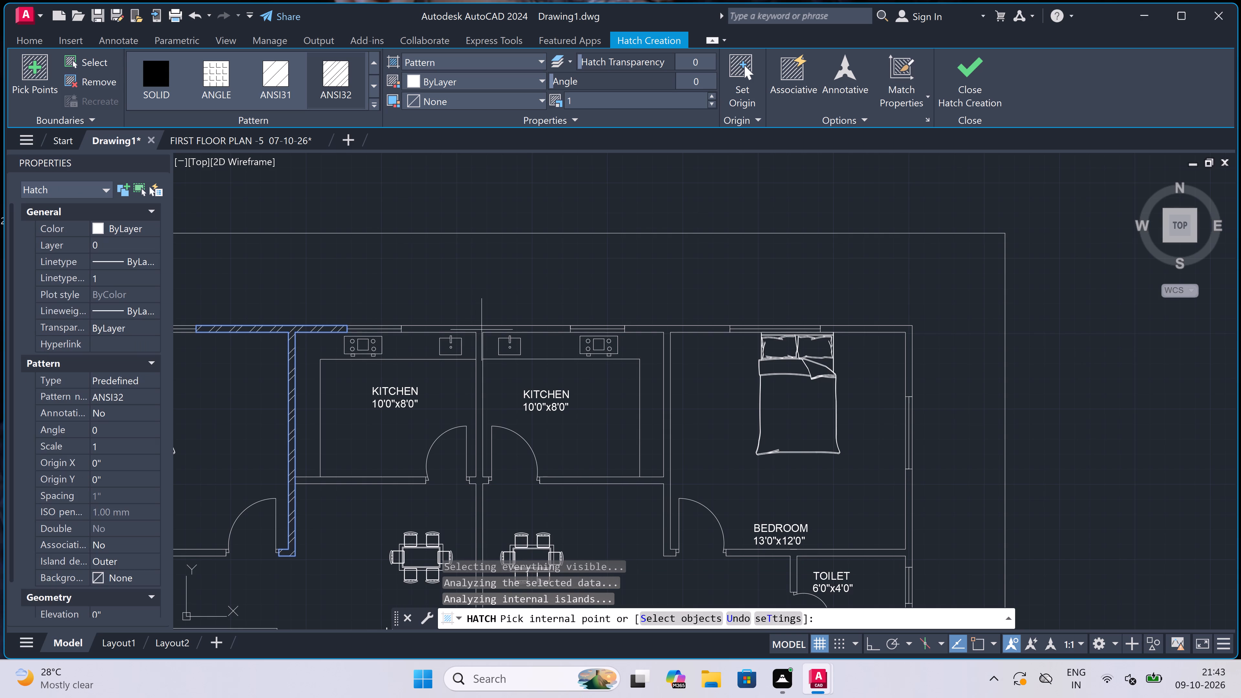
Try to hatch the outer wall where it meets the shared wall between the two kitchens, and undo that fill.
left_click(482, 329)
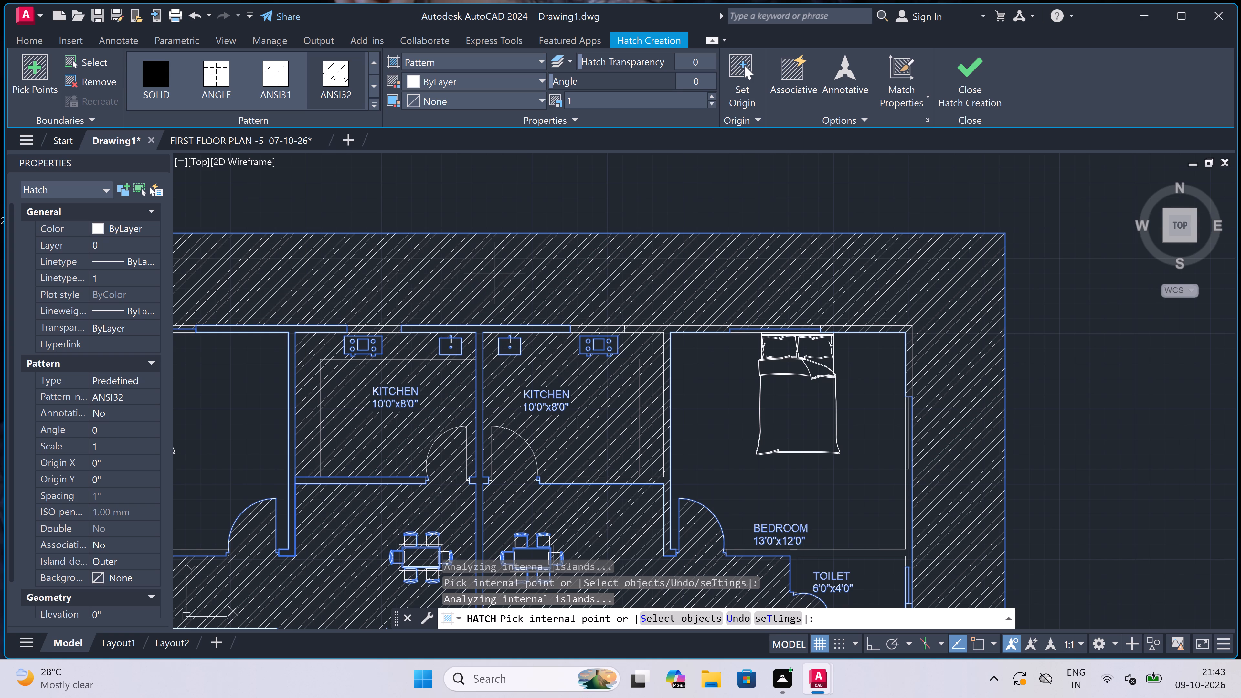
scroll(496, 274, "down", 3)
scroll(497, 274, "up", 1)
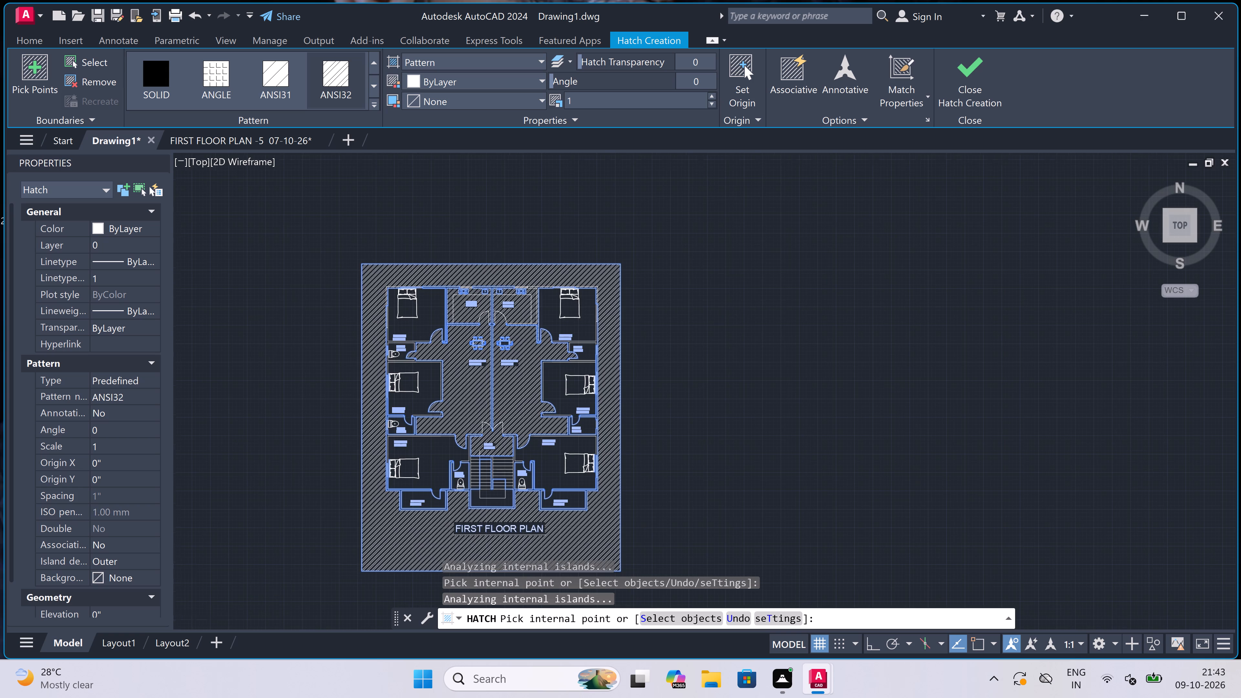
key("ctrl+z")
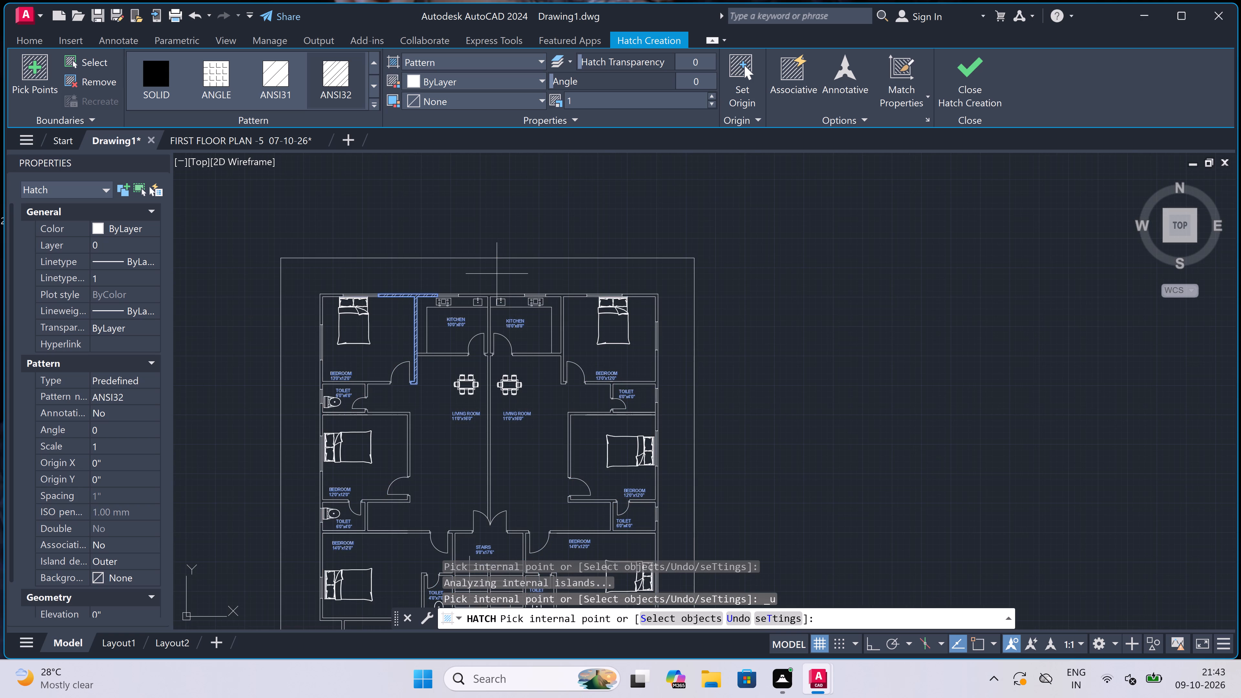
Hatch the wall between the right kitchen and the upper-right bedroom, including its adjoining outer wall section, with ANSI32.
scroll(559, 300, "up", 5)
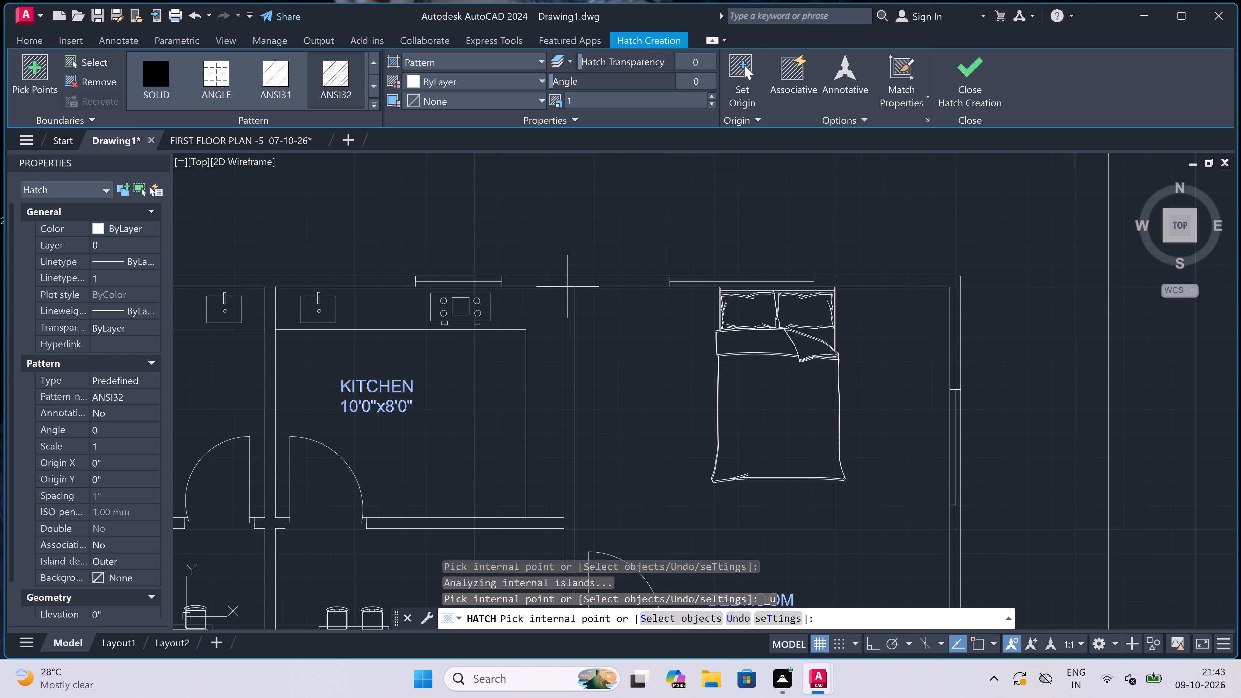
left_click(569, 284)
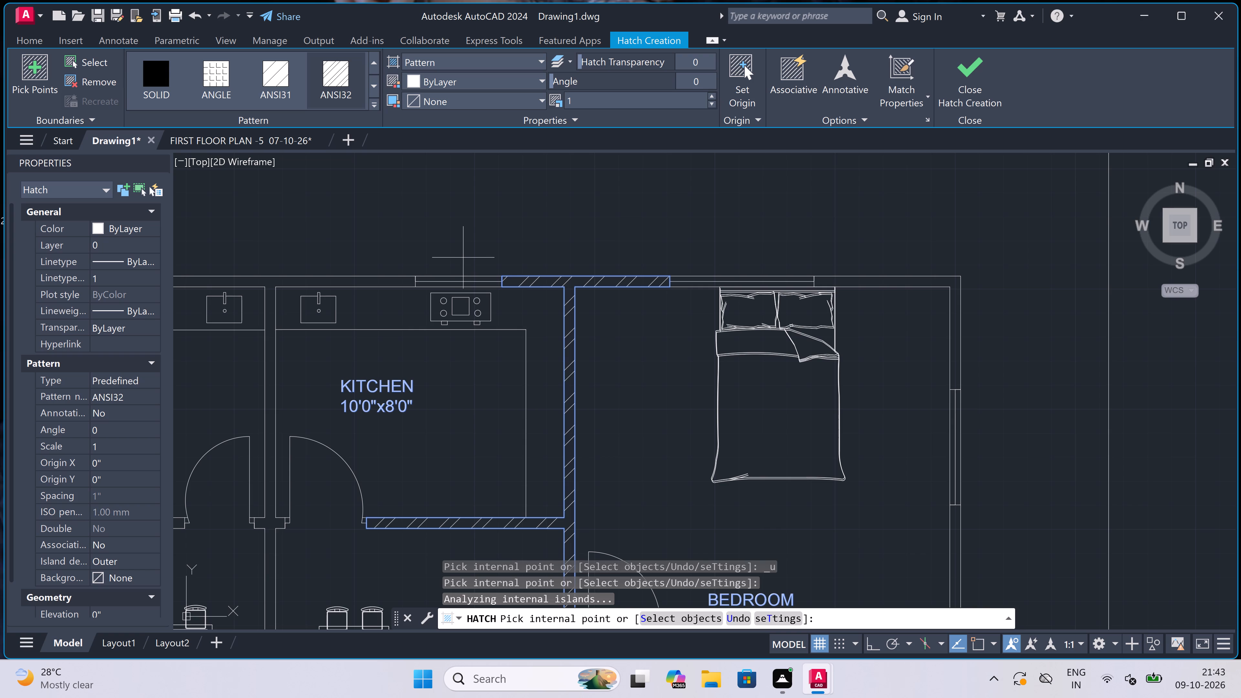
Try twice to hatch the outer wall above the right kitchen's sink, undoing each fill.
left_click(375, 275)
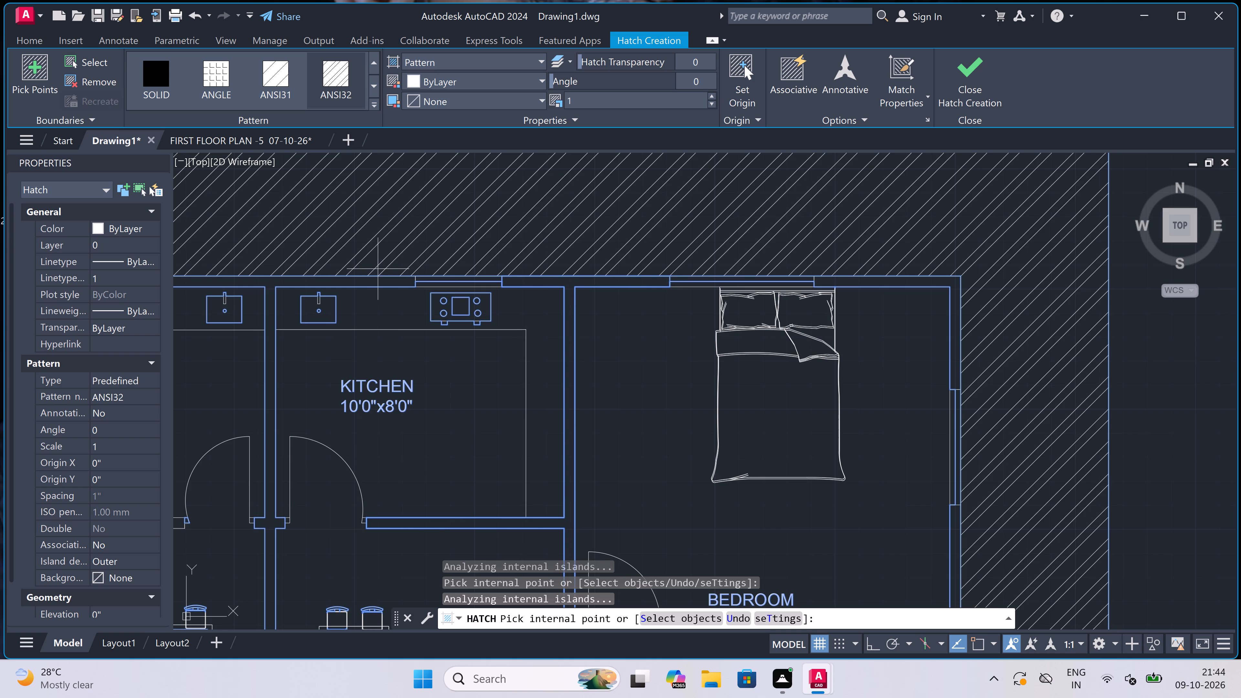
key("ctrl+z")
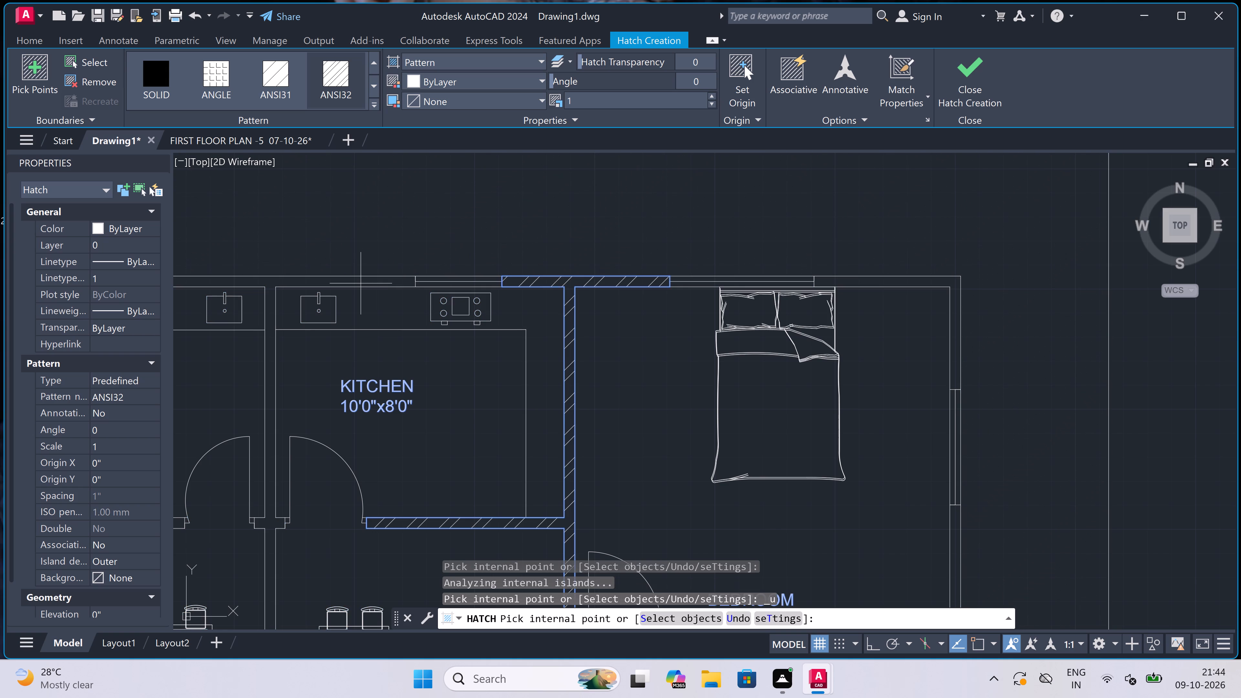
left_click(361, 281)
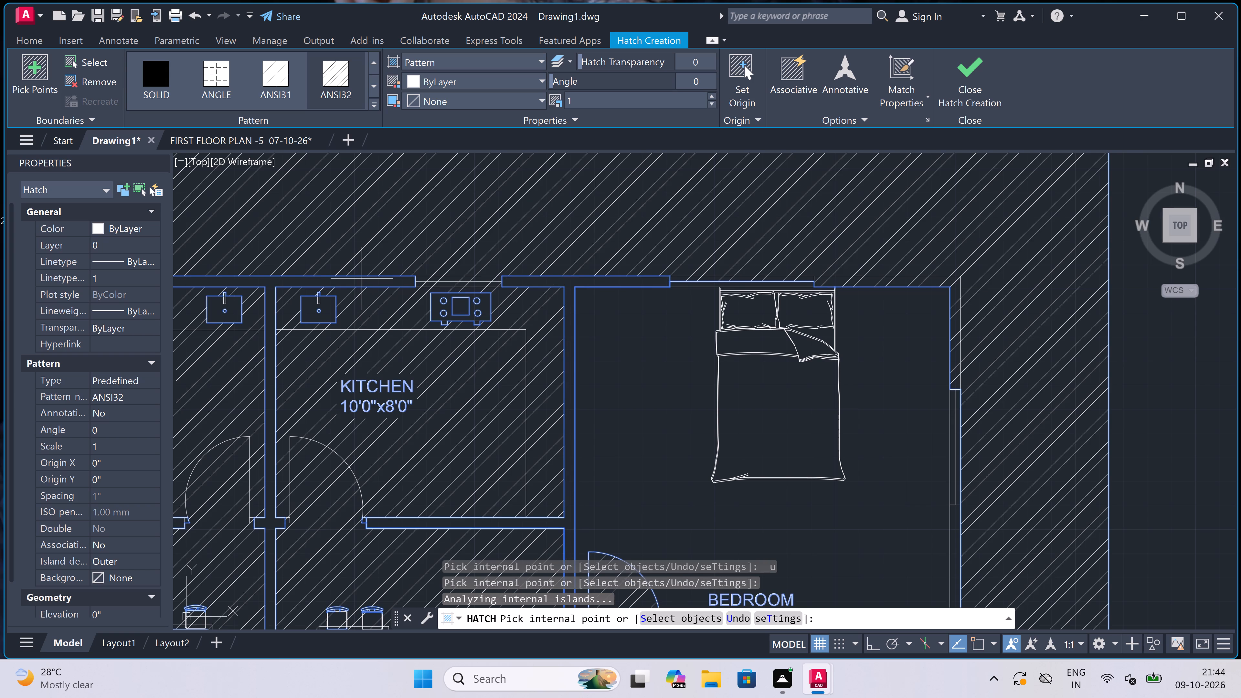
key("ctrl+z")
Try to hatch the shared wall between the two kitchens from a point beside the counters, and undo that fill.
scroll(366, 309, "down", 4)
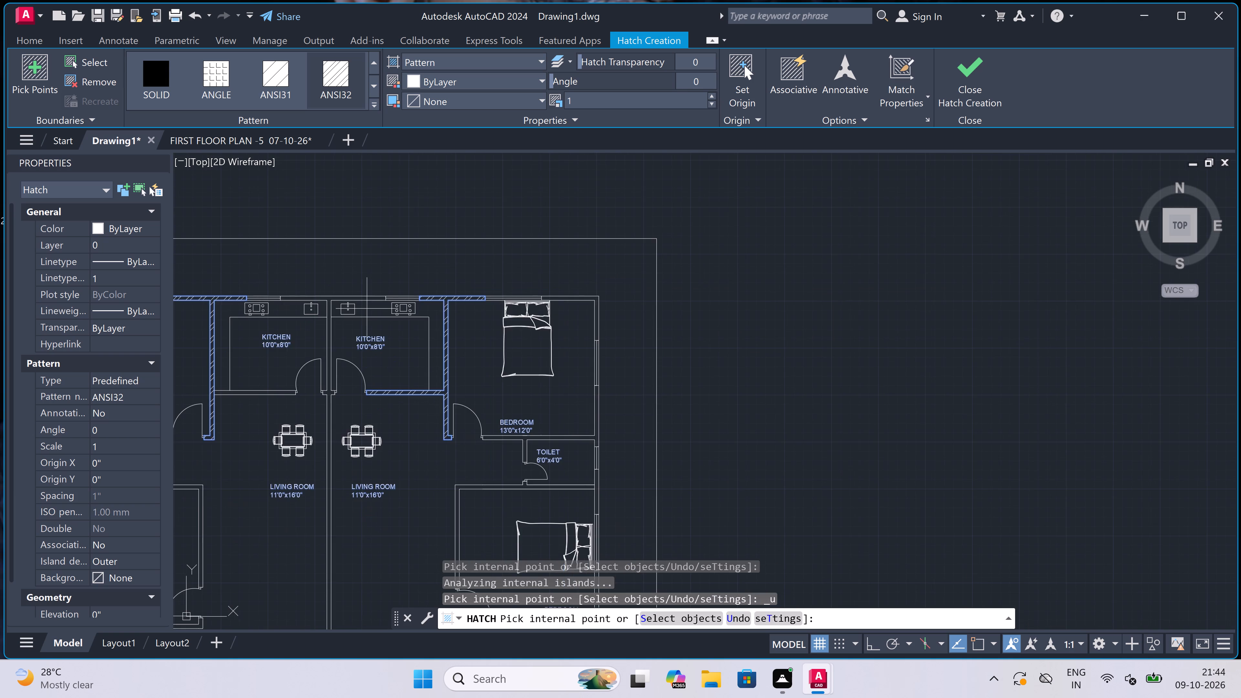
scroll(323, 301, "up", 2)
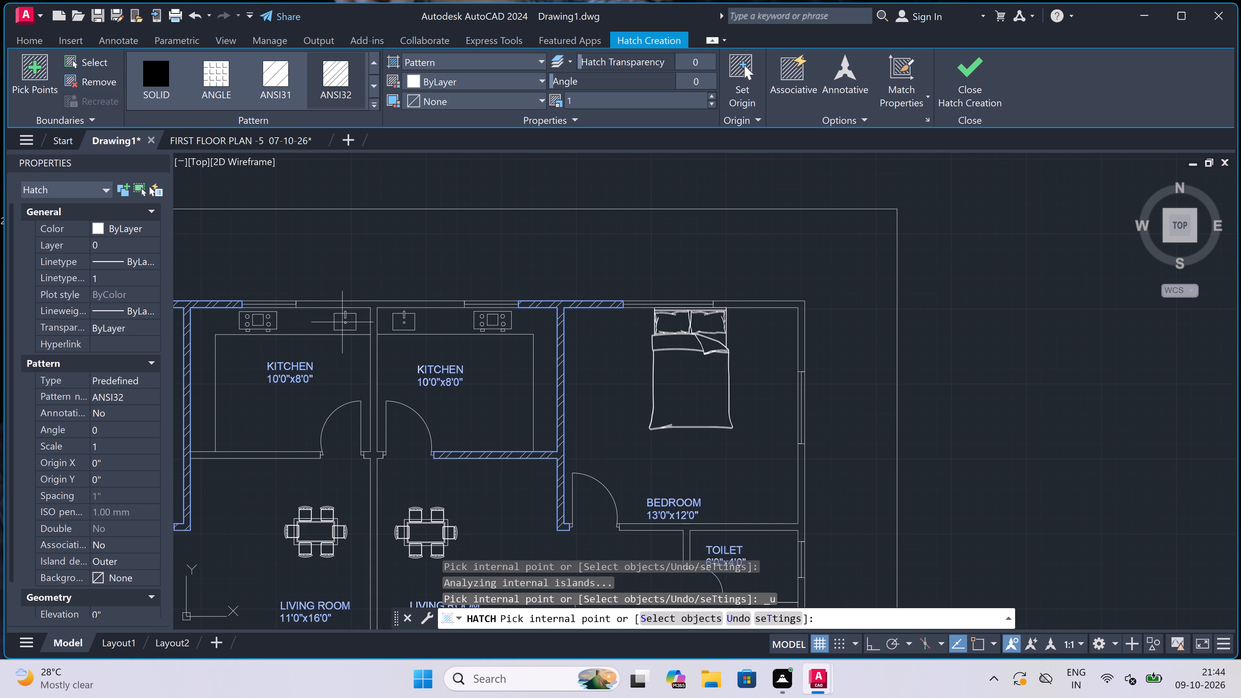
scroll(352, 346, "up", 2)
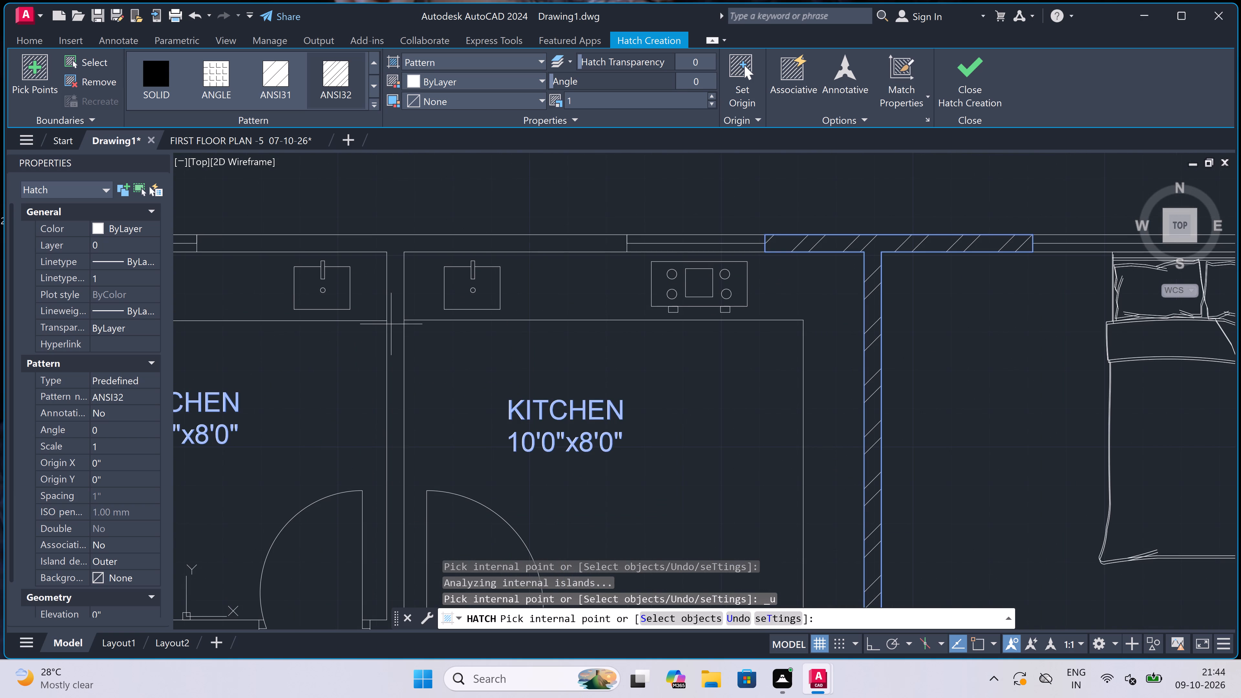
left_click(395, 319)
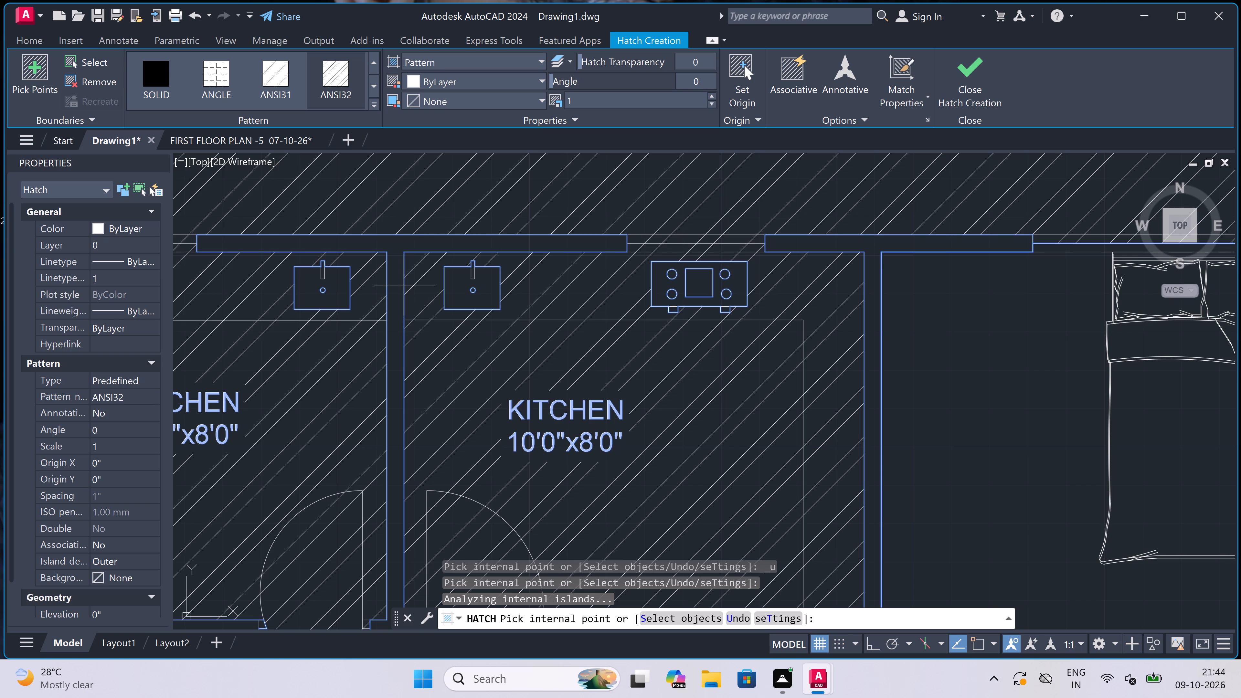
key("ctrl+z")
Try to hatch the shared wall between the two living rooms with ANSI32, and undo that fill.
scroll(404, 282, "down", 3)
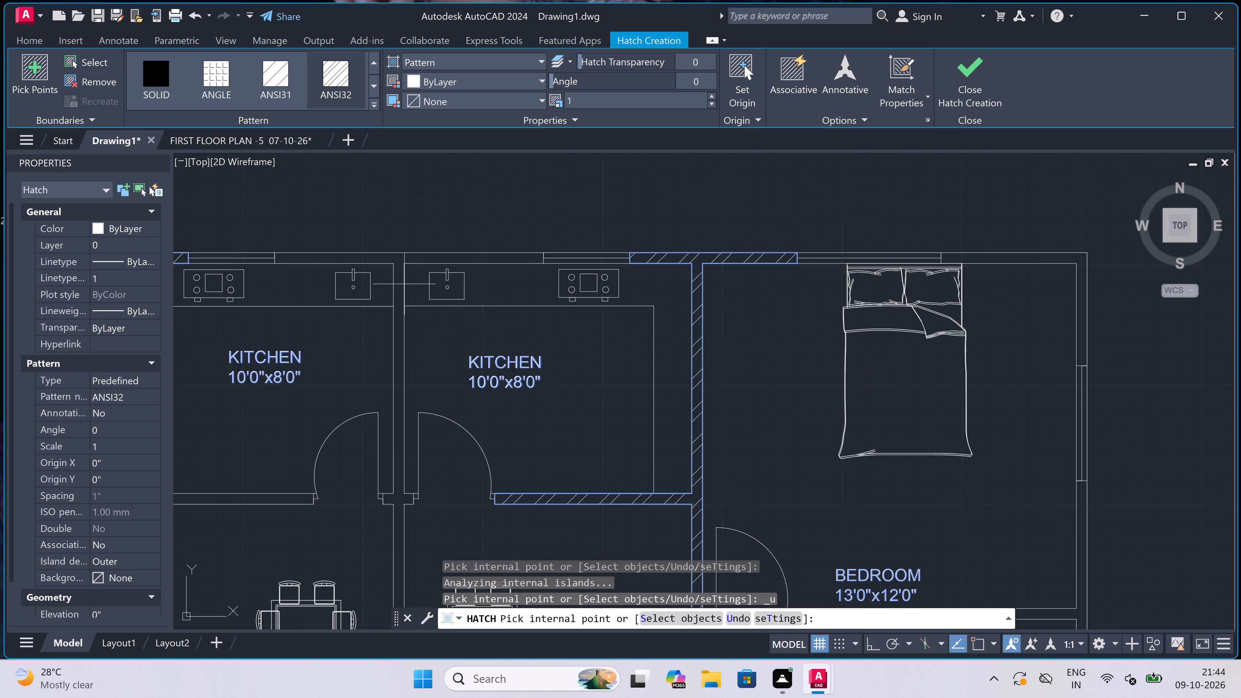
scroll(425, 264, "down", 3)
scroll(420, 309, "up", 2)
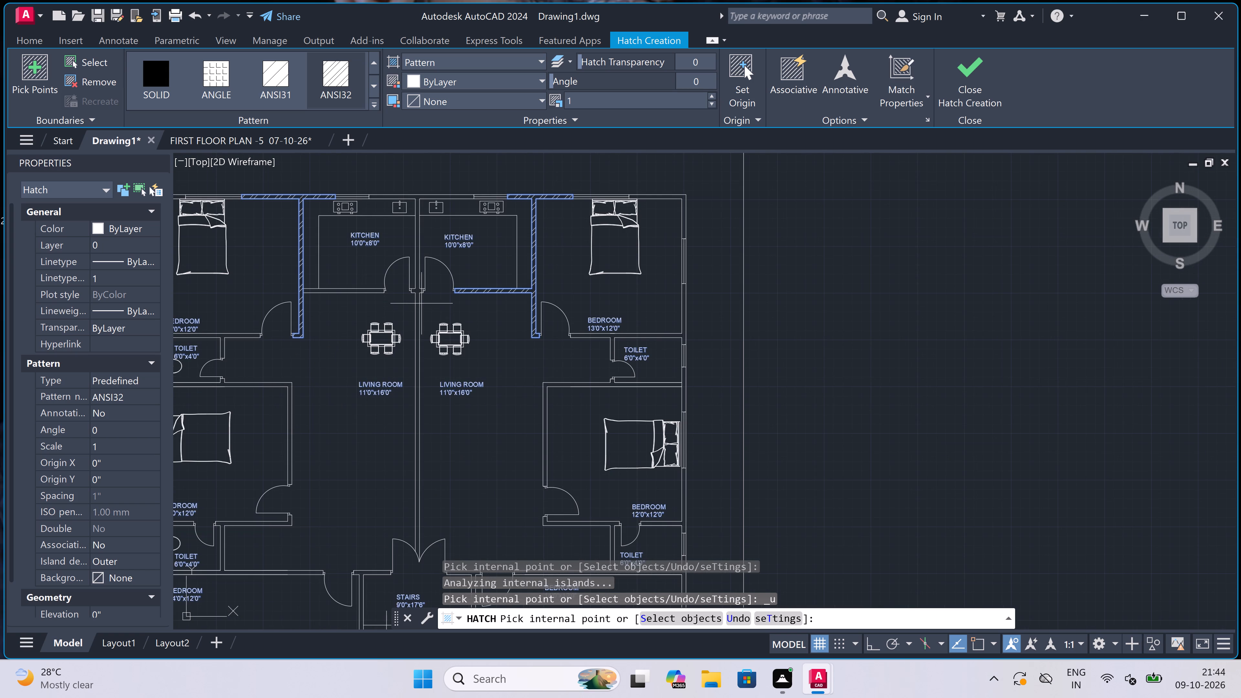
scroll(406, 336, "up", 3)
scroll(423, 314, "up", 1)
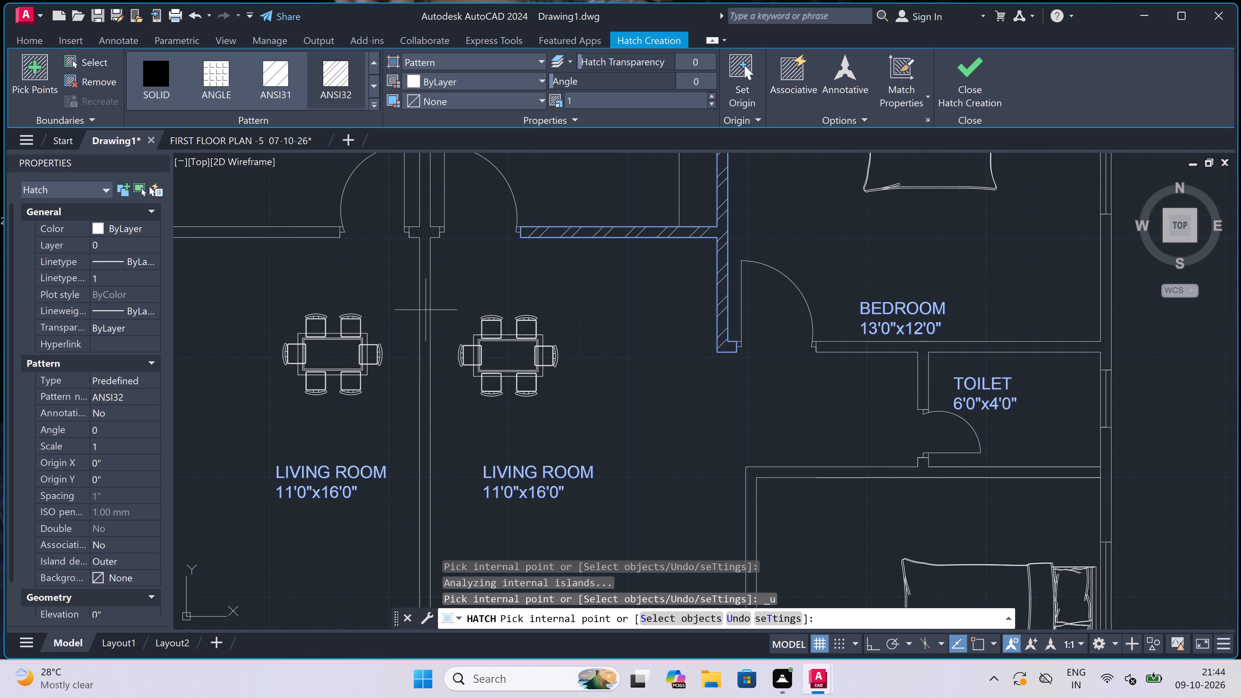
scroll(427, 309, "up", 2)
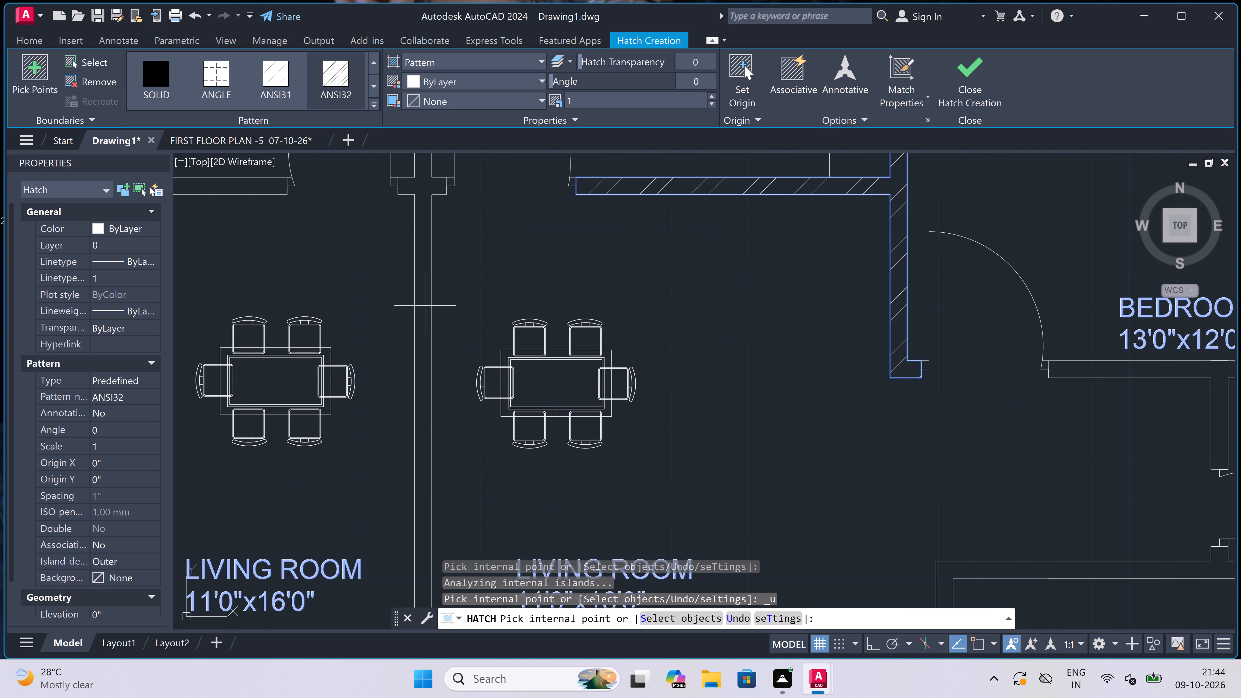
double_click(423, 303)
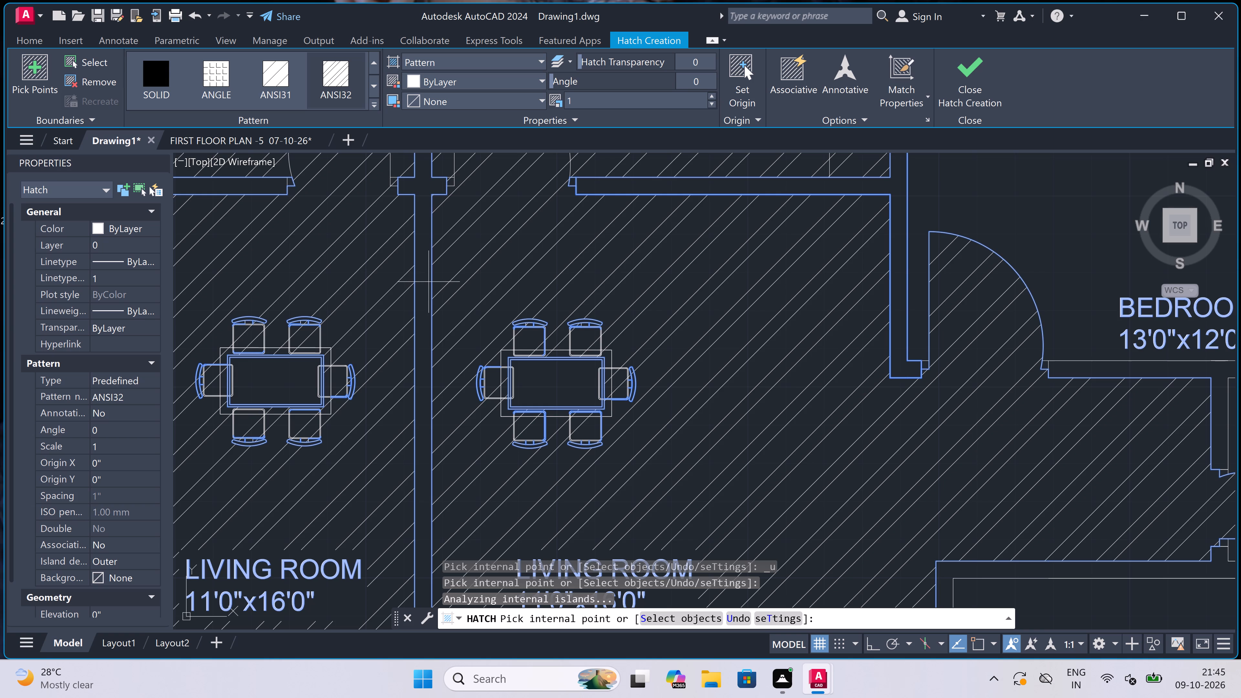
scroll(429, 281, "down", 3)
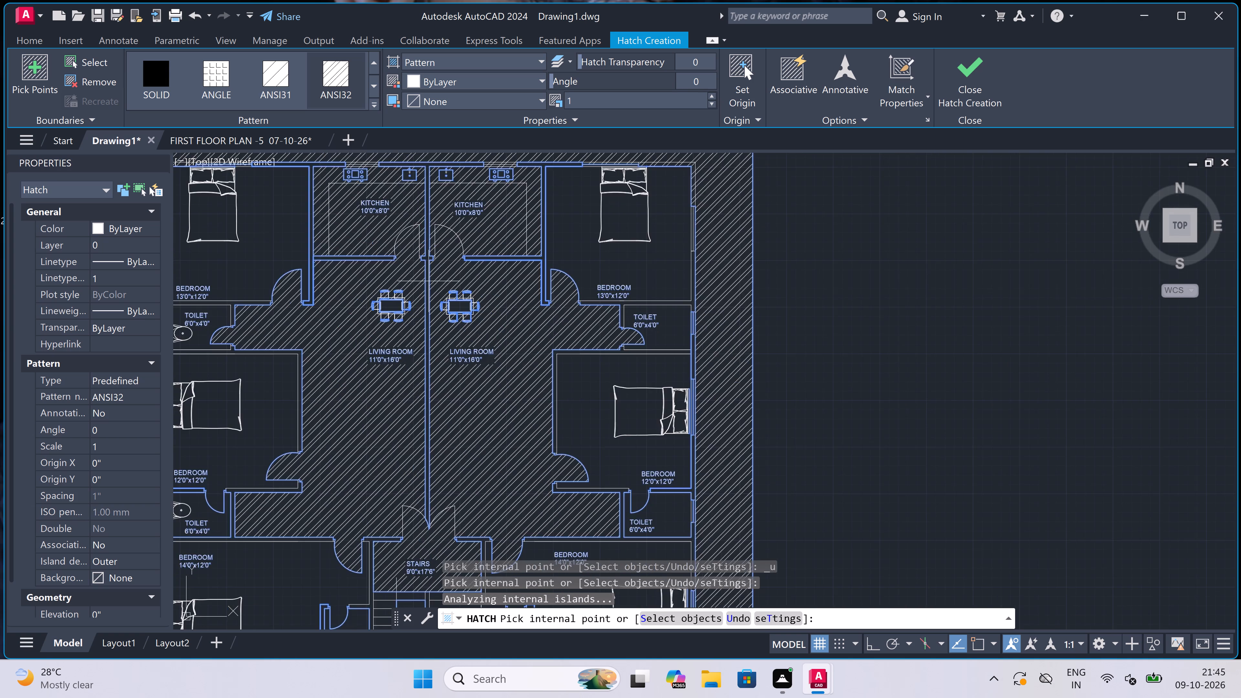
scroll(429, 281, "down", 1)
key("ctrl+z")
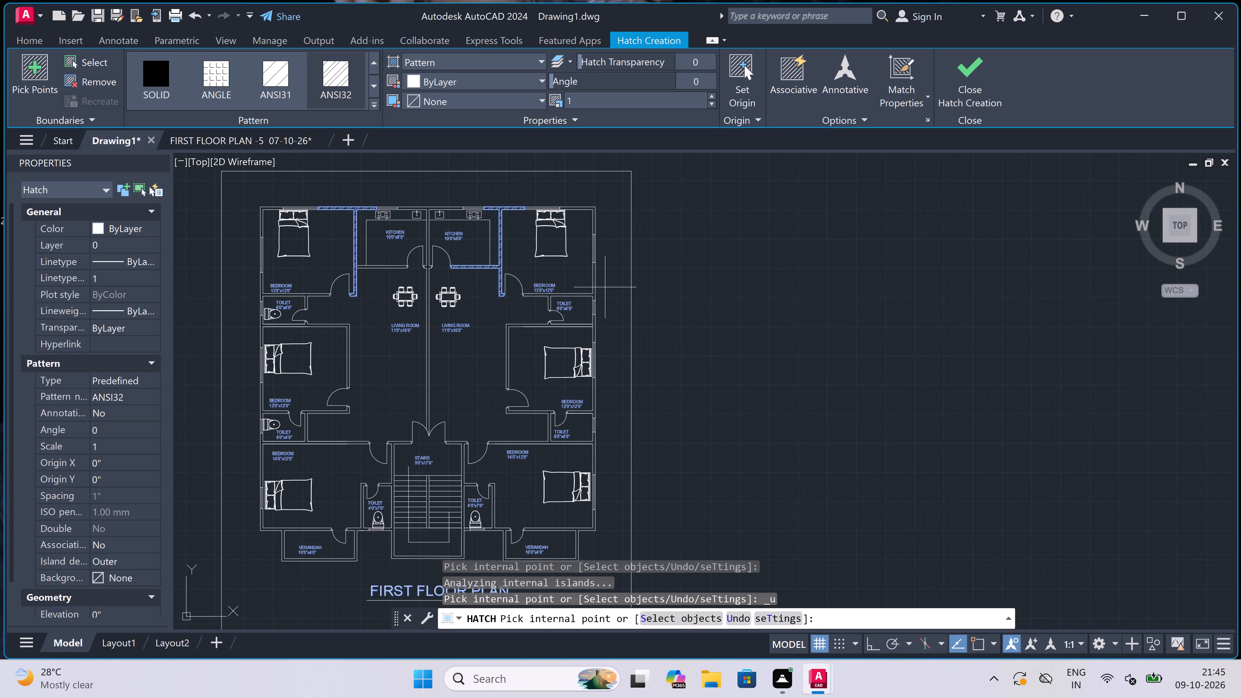
Hatch the upper-right bedroom's outer side wall below its window, together with the adjoining wall to the toilet, with ANSI32.
scroll(604, 289, "up", 3)
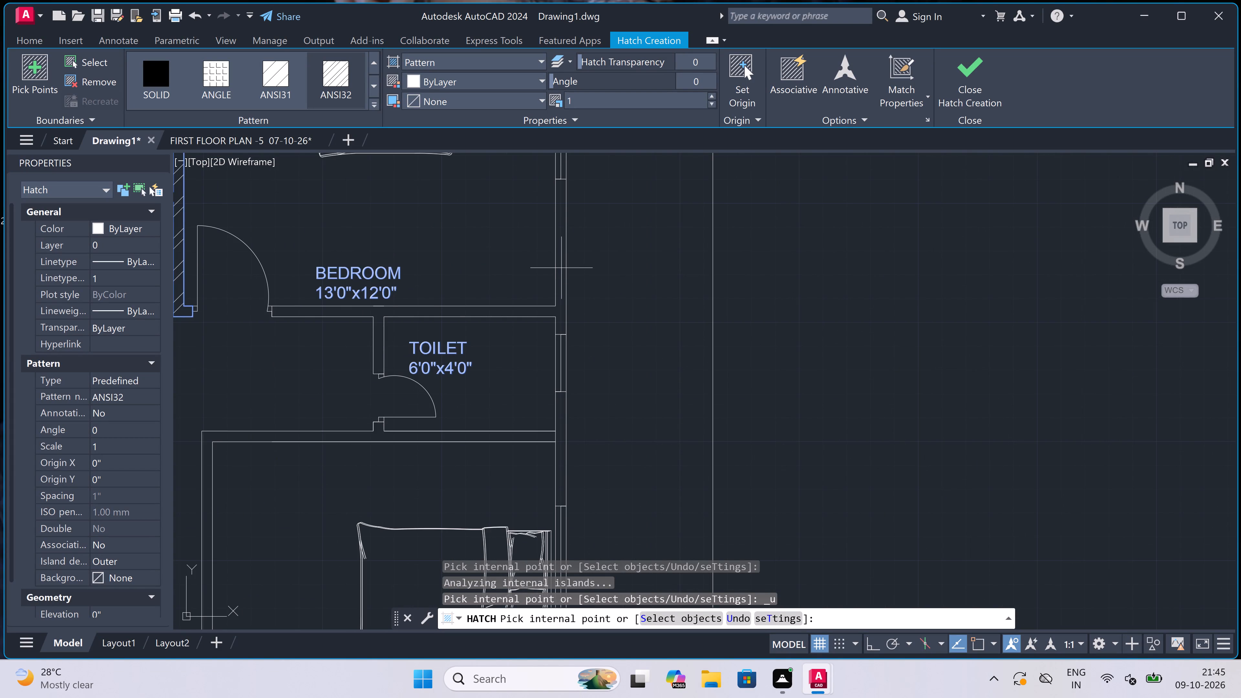
left_click(561, 269)
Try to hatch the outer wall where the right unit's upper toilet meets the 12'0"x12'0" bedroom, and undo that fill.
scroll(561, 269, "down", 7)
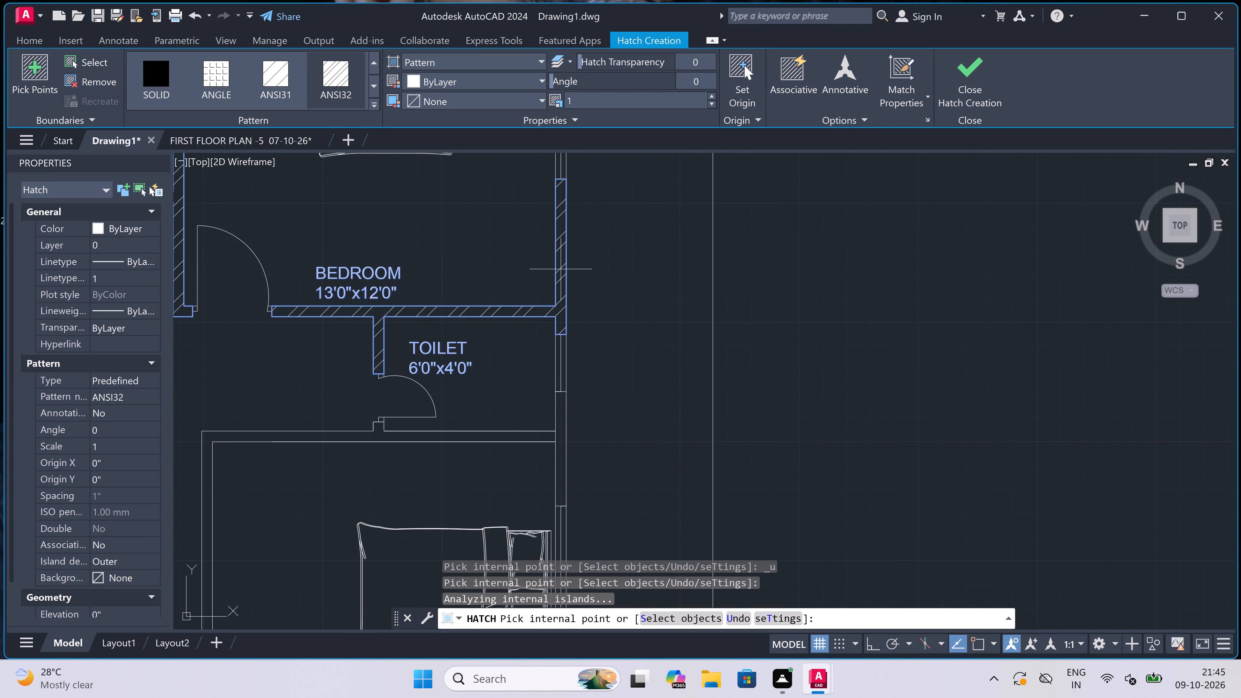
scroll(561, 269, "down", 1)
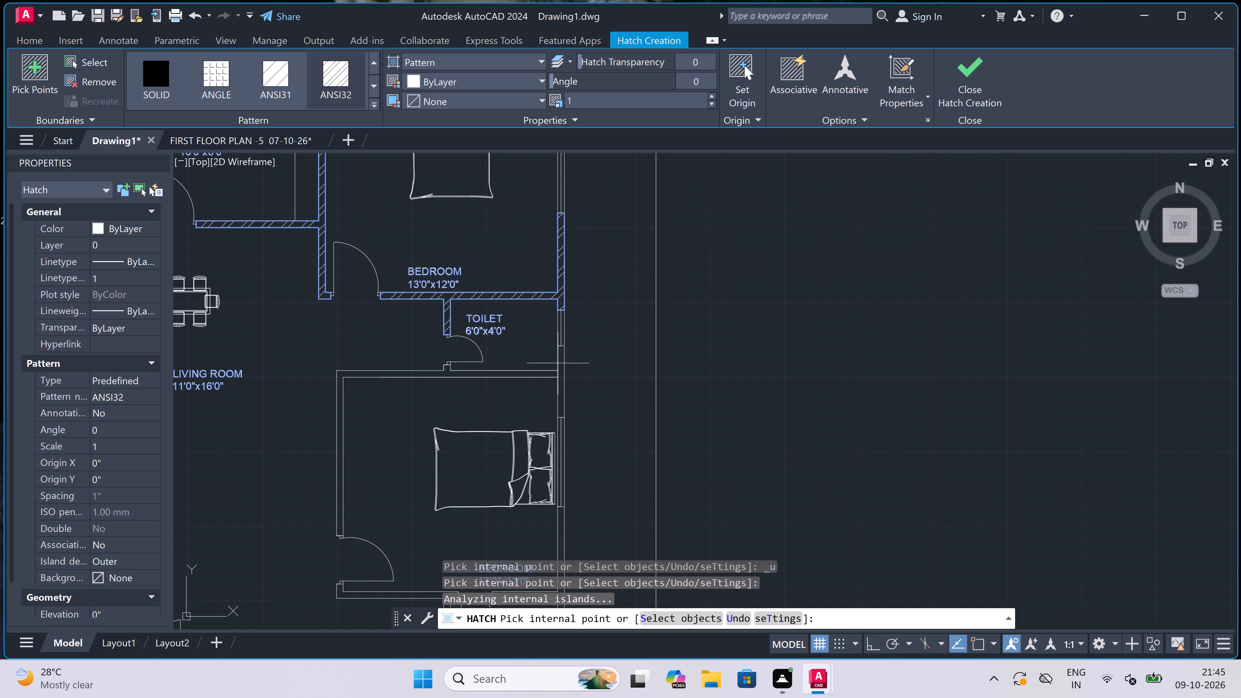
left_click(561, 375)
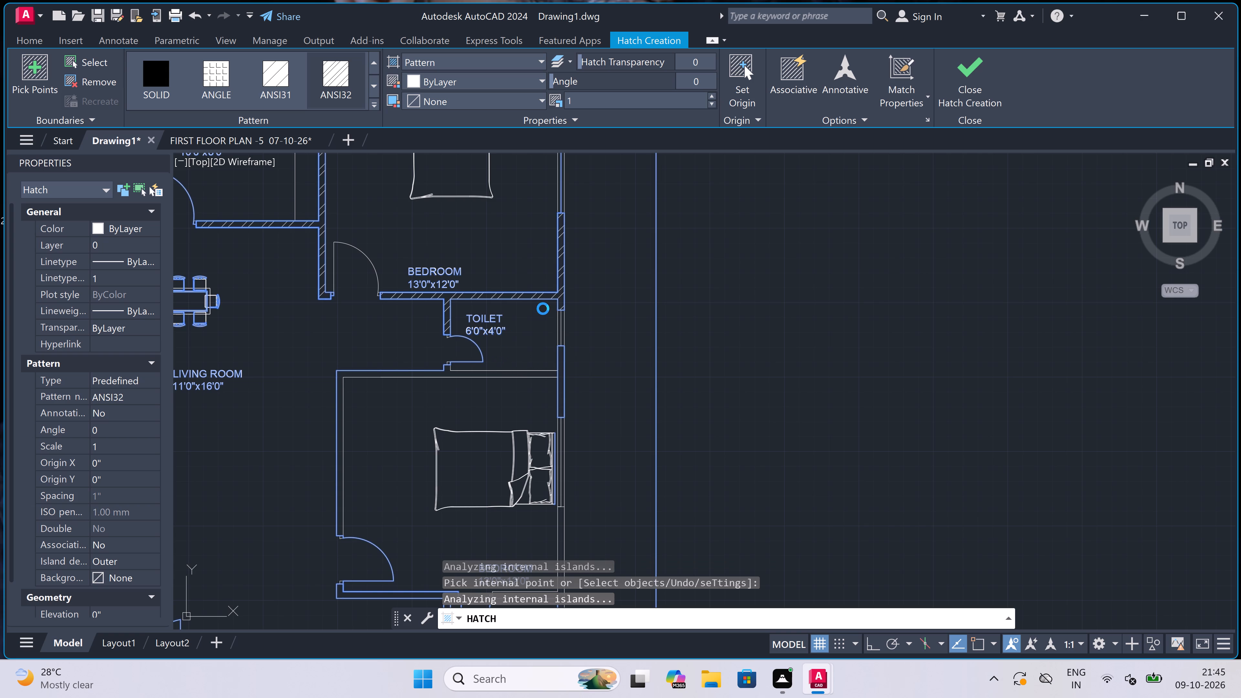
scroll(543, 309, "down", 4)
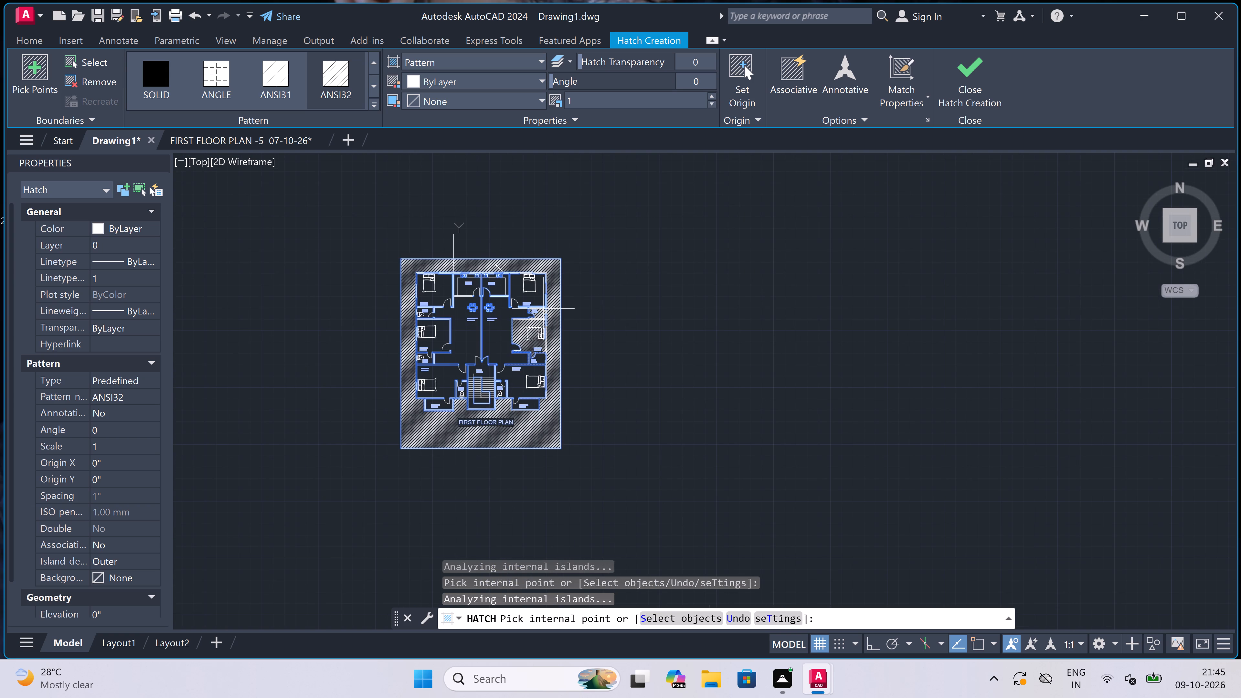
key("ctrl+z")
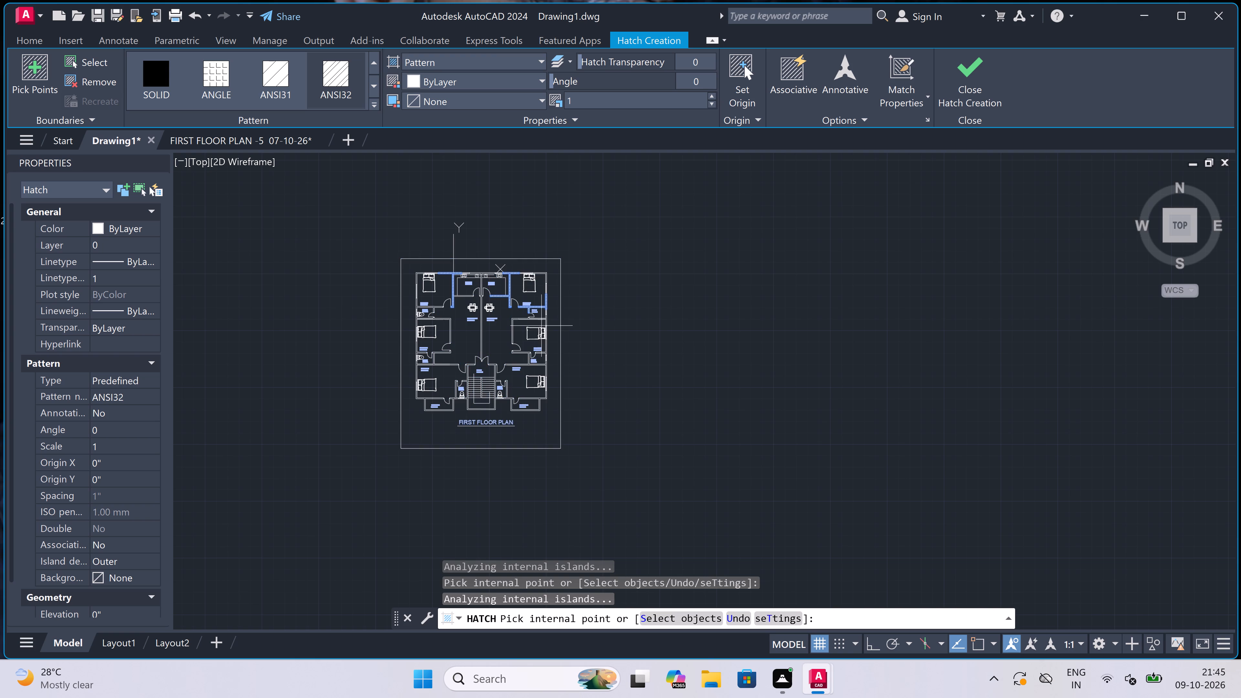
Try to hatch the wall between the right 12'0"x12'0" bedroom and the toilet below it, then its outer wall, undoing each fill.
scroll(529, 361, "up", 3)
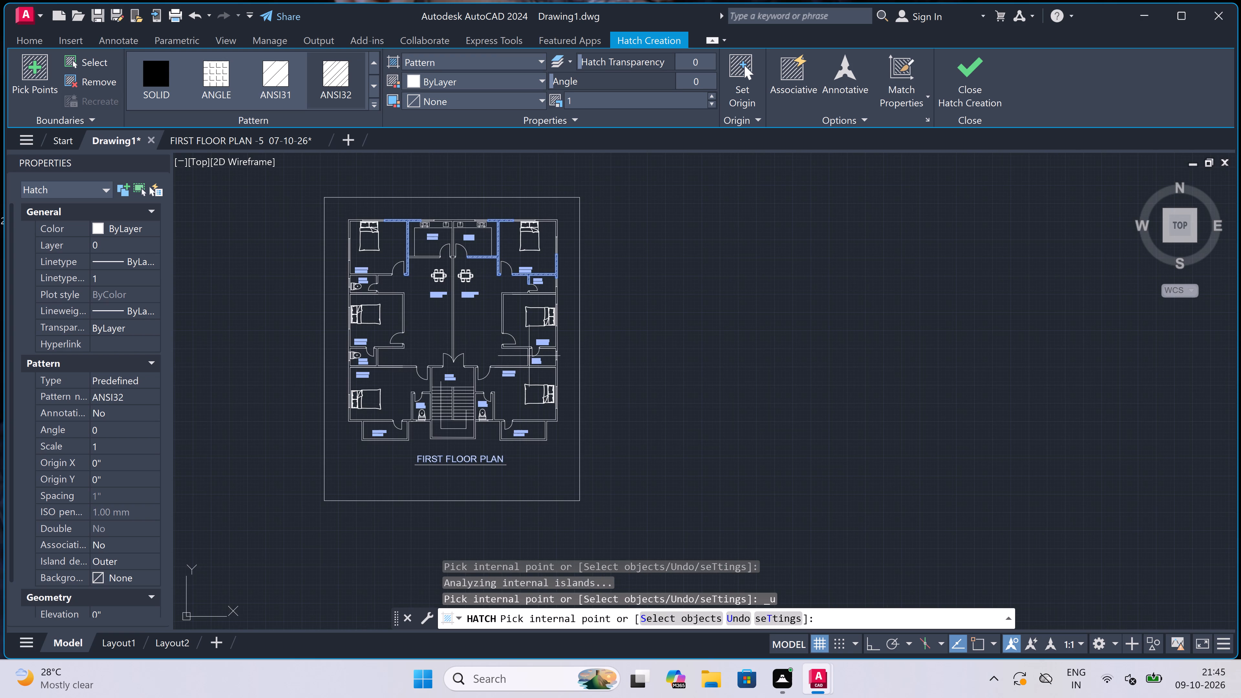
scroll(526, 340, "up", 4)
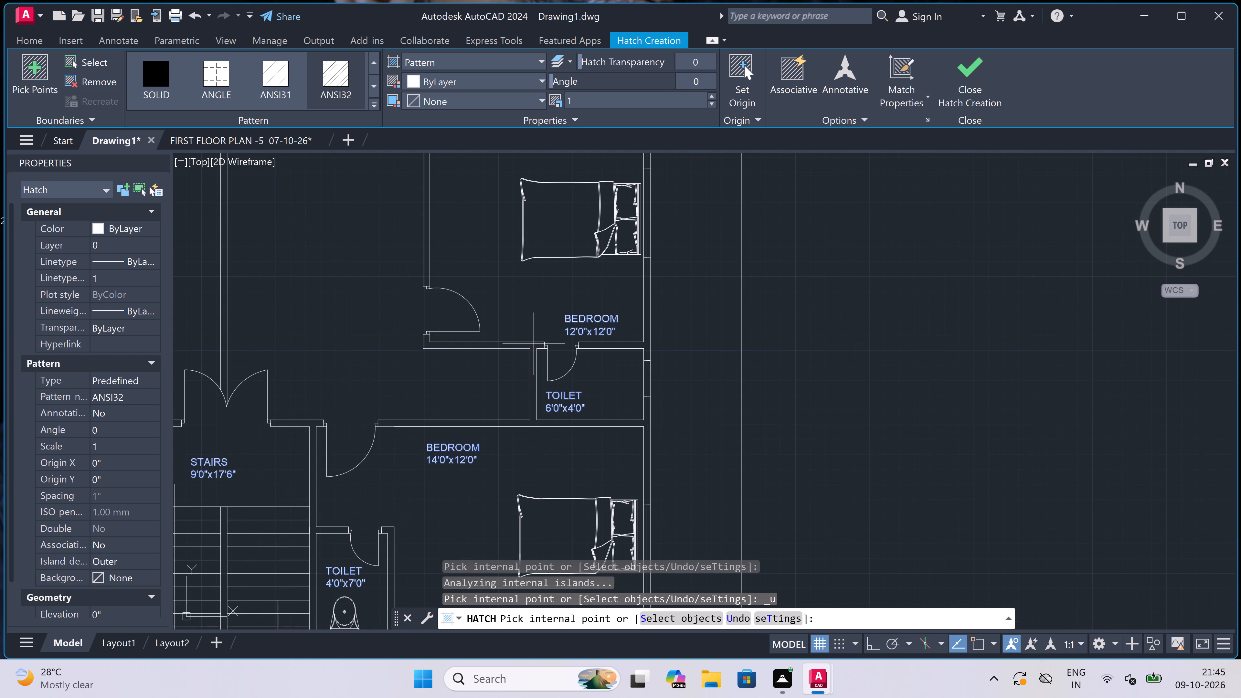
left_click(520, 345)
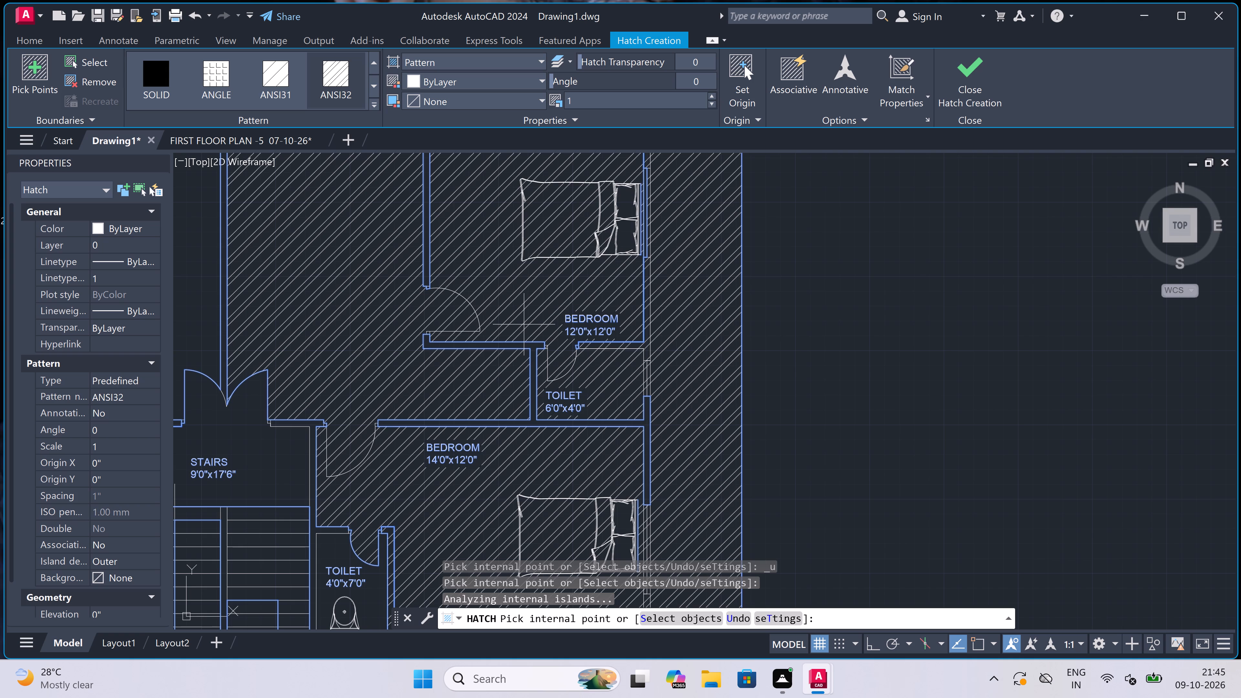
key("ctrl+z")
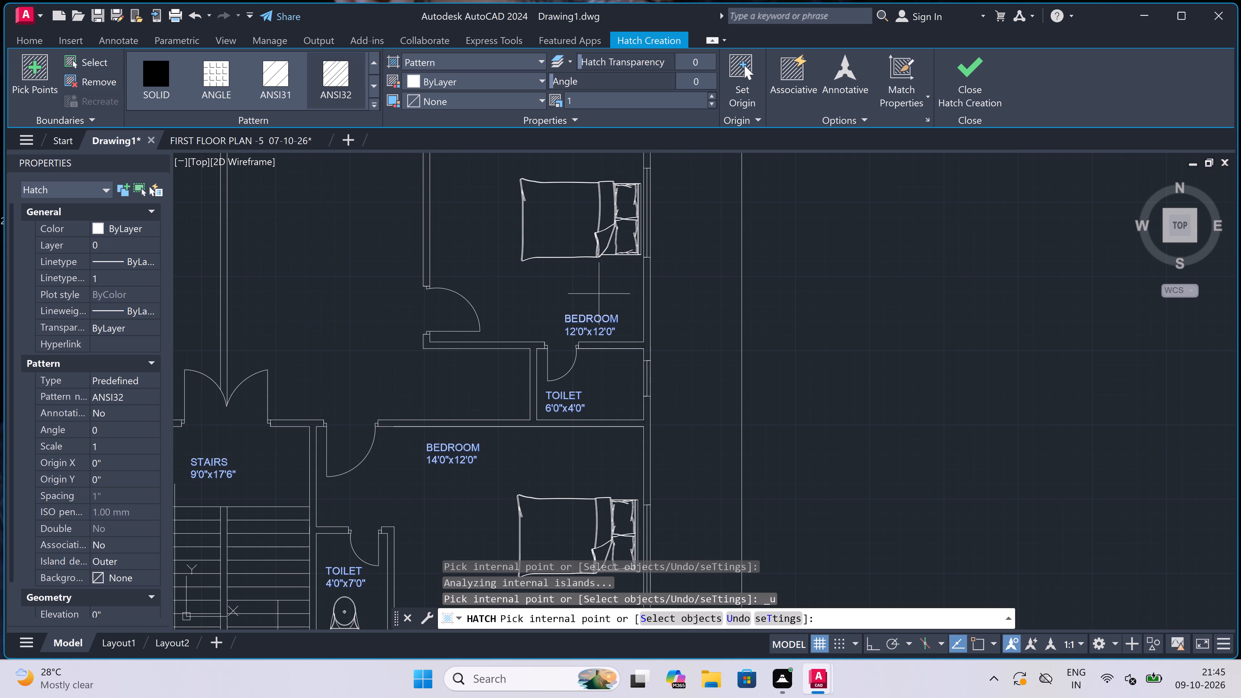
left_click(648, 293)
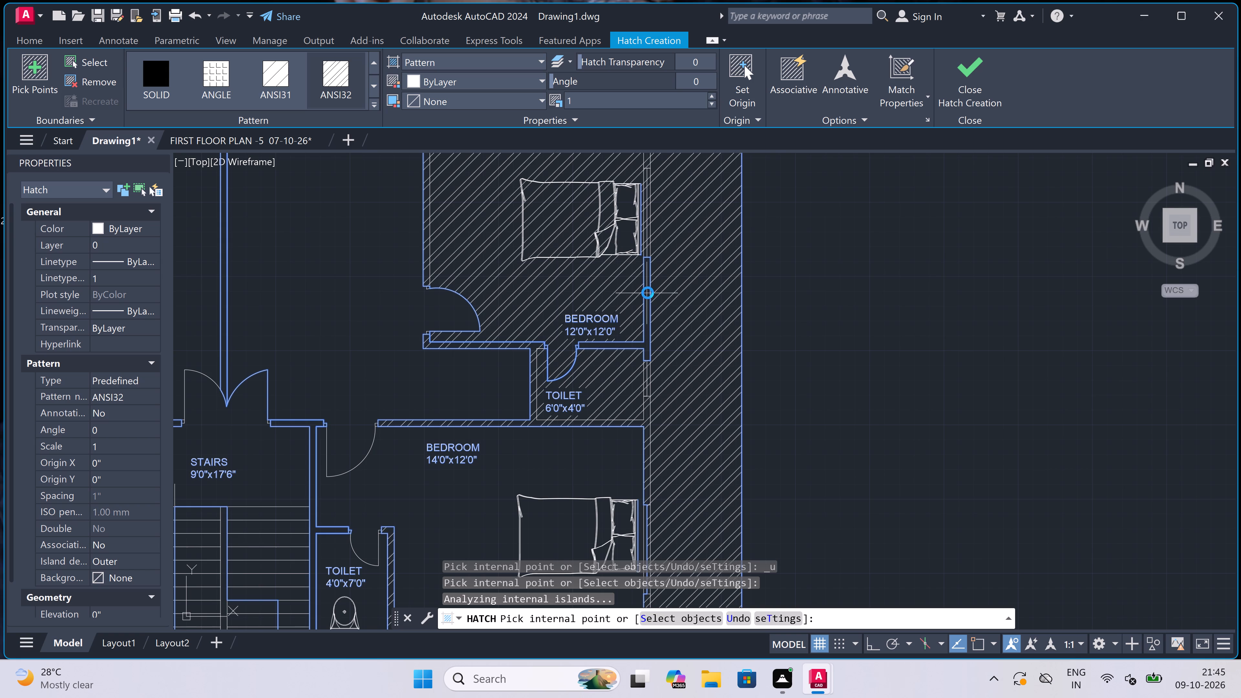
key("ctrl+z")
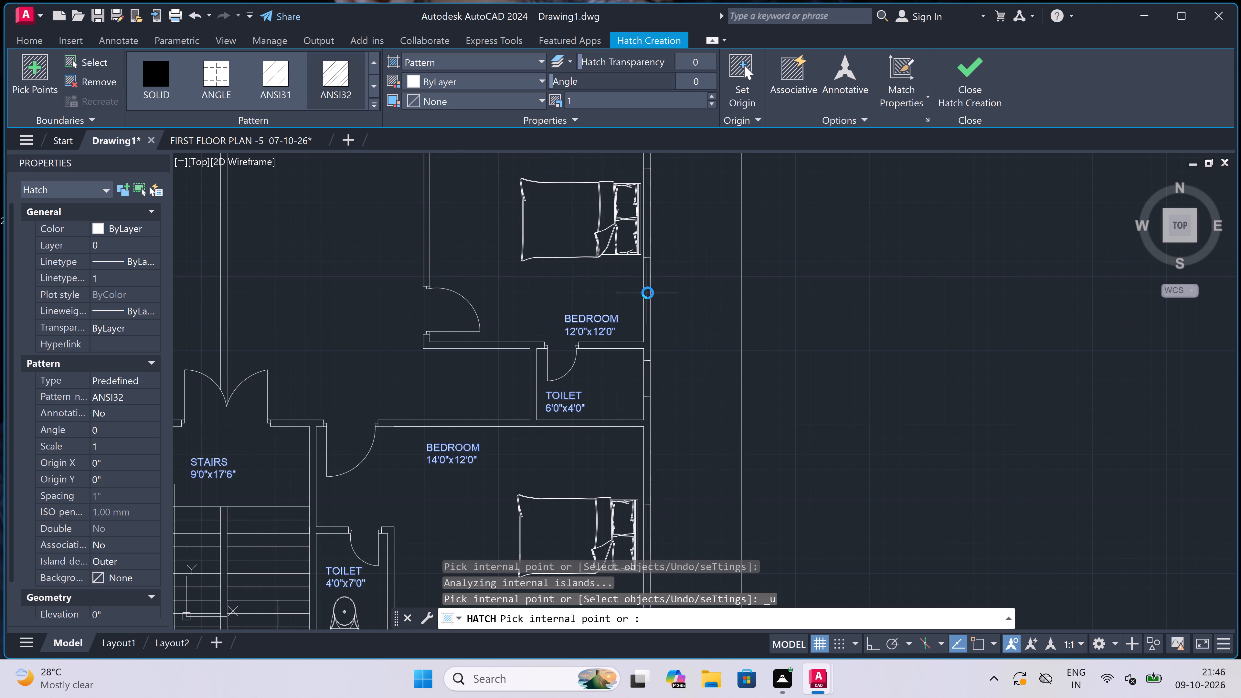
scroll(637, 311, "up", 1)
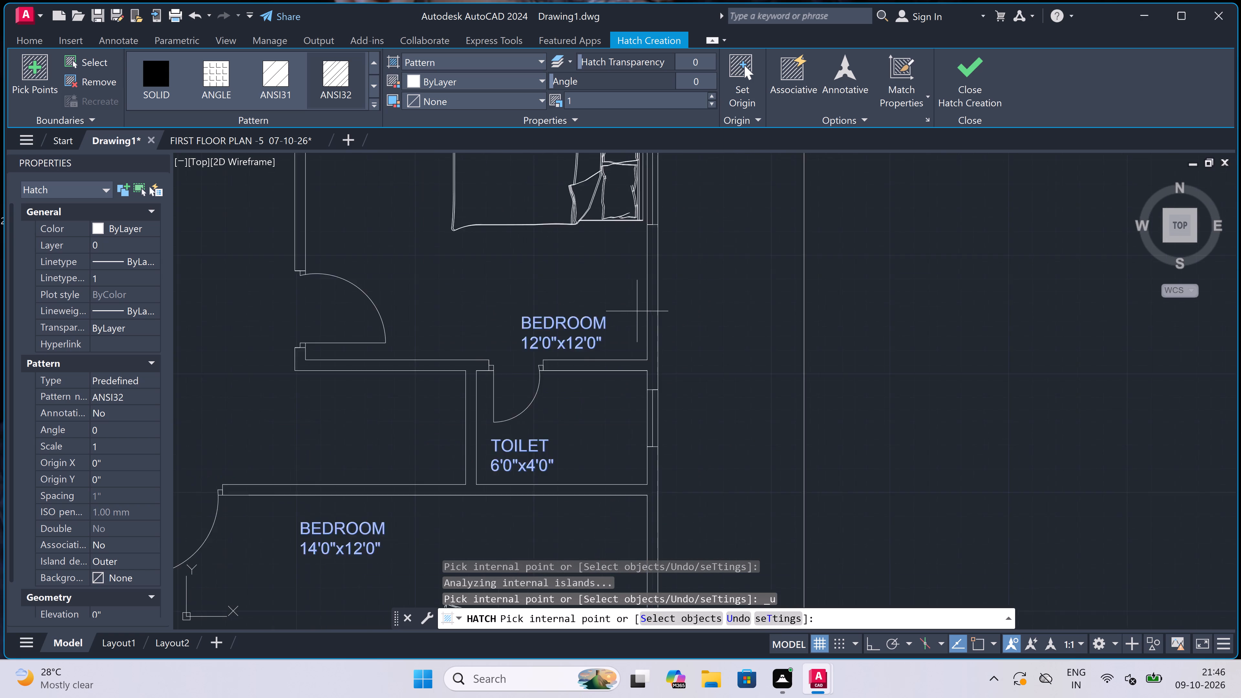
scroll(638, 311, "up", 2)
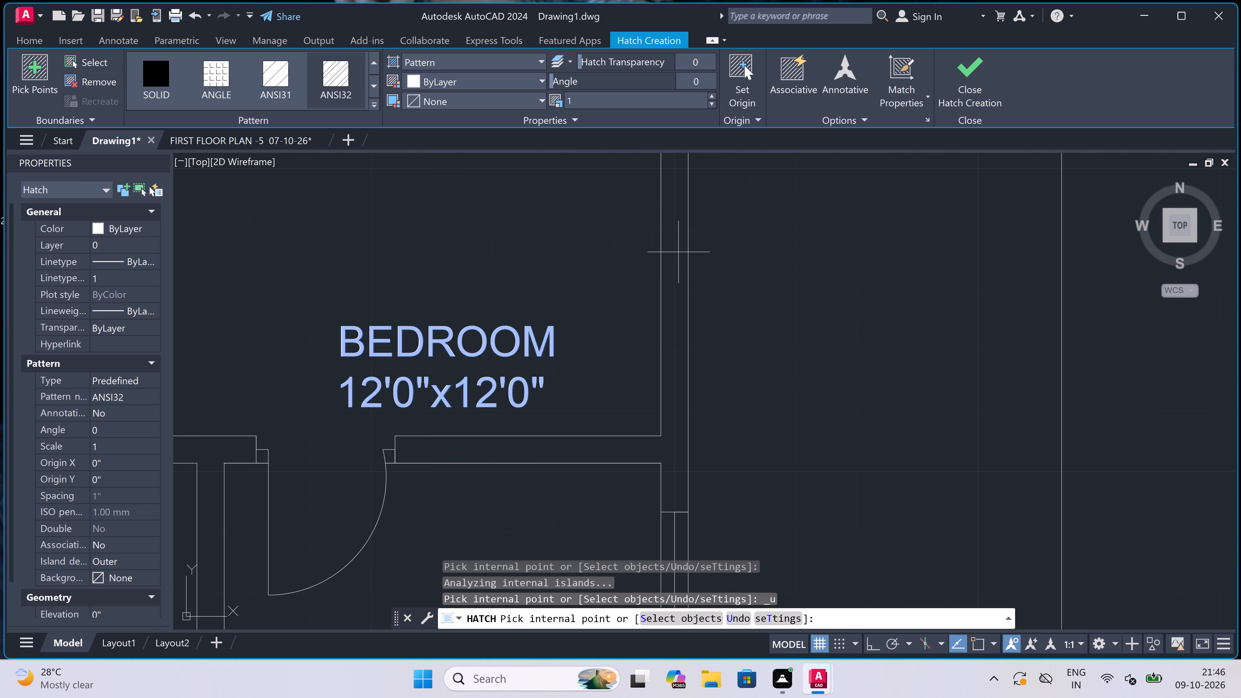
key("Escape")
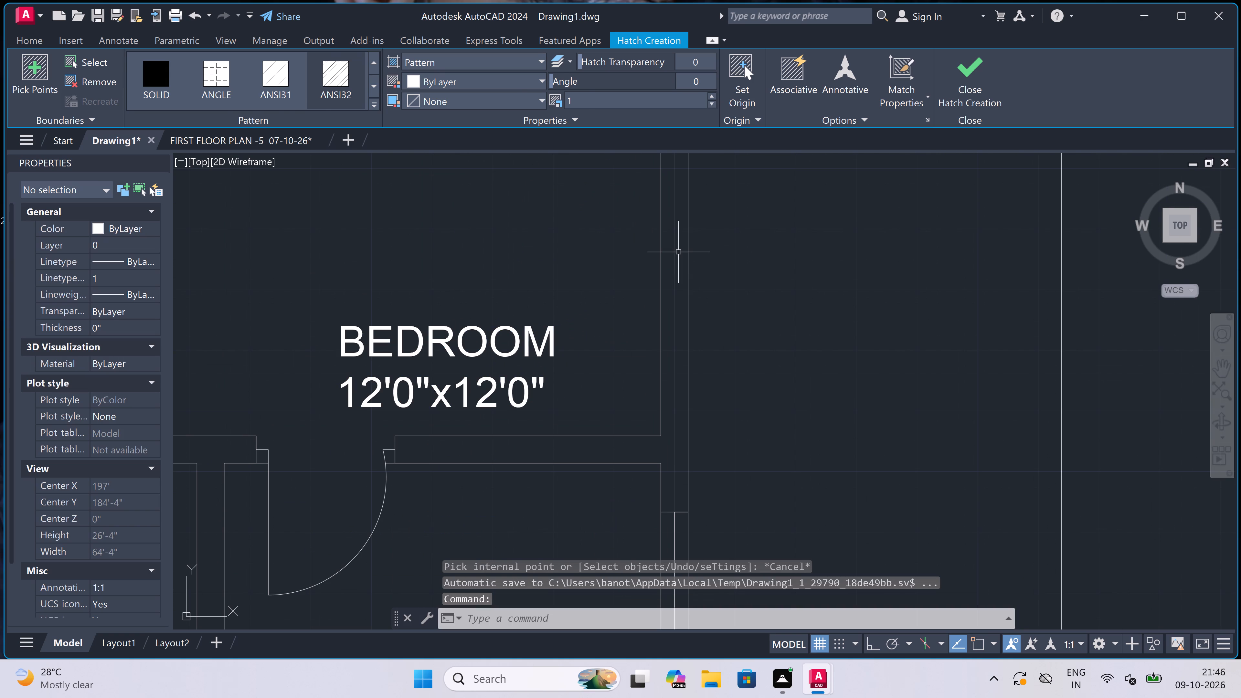
Hatch the upper-right bedroom's outer corner wall between its two windows, matching properties from the wall hatch above the right kitchen.
type("h")
key("space")
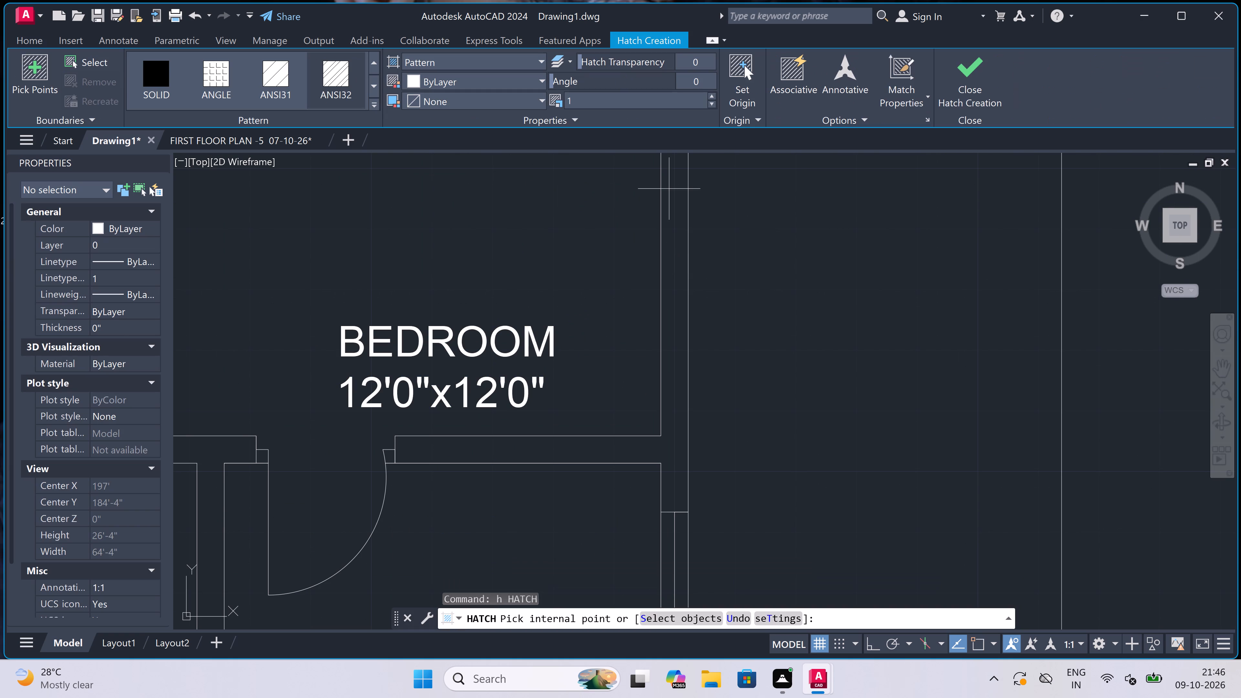
double_click(901, 64)
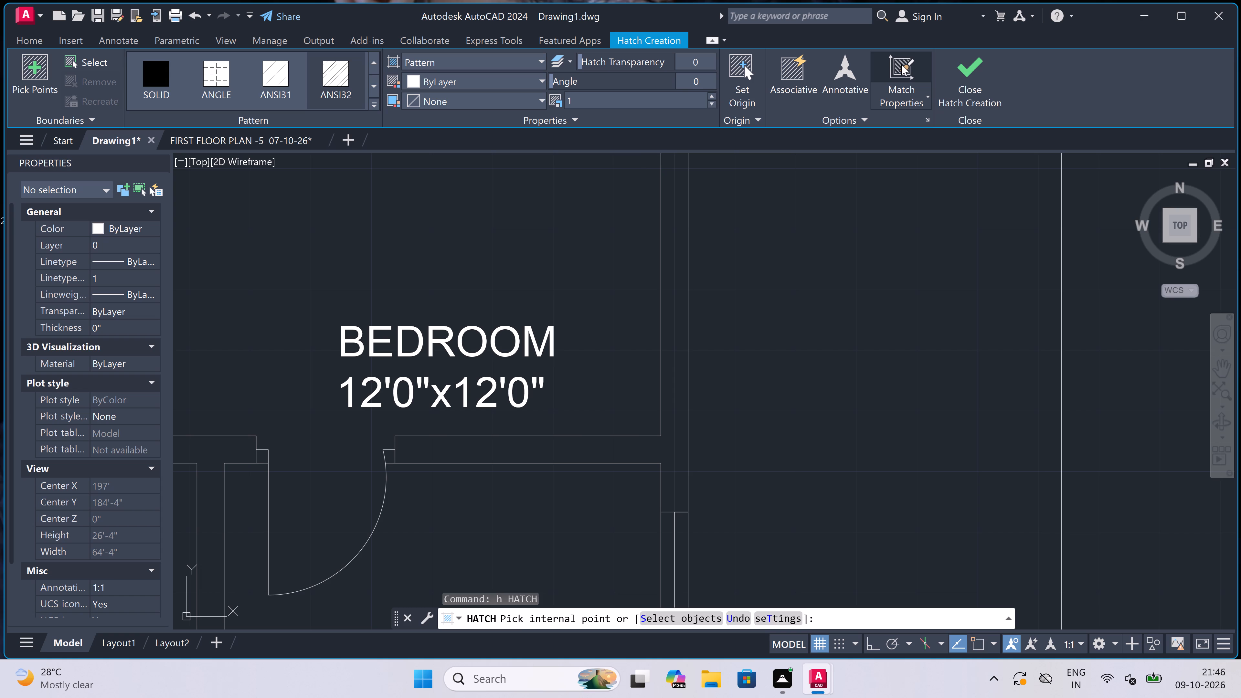
scroll(695, 330, "down", 5)
scroll(690, 255, "down", 3)
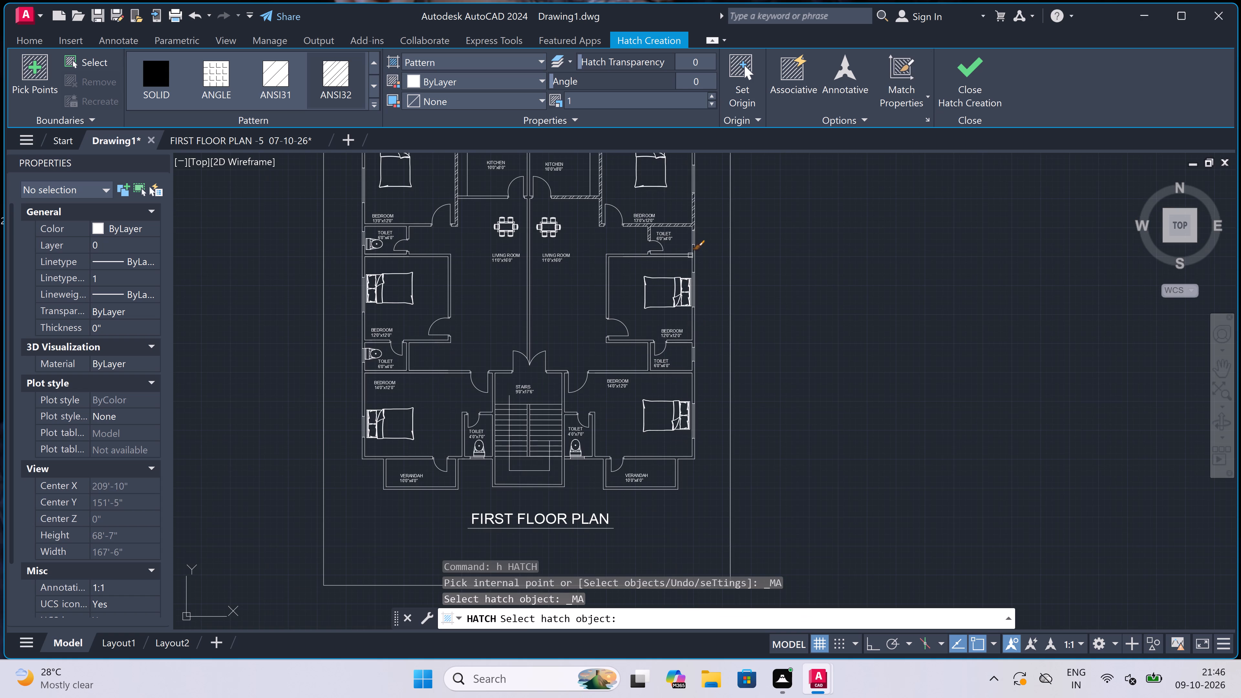
scroll(694, 222, "up", 4)
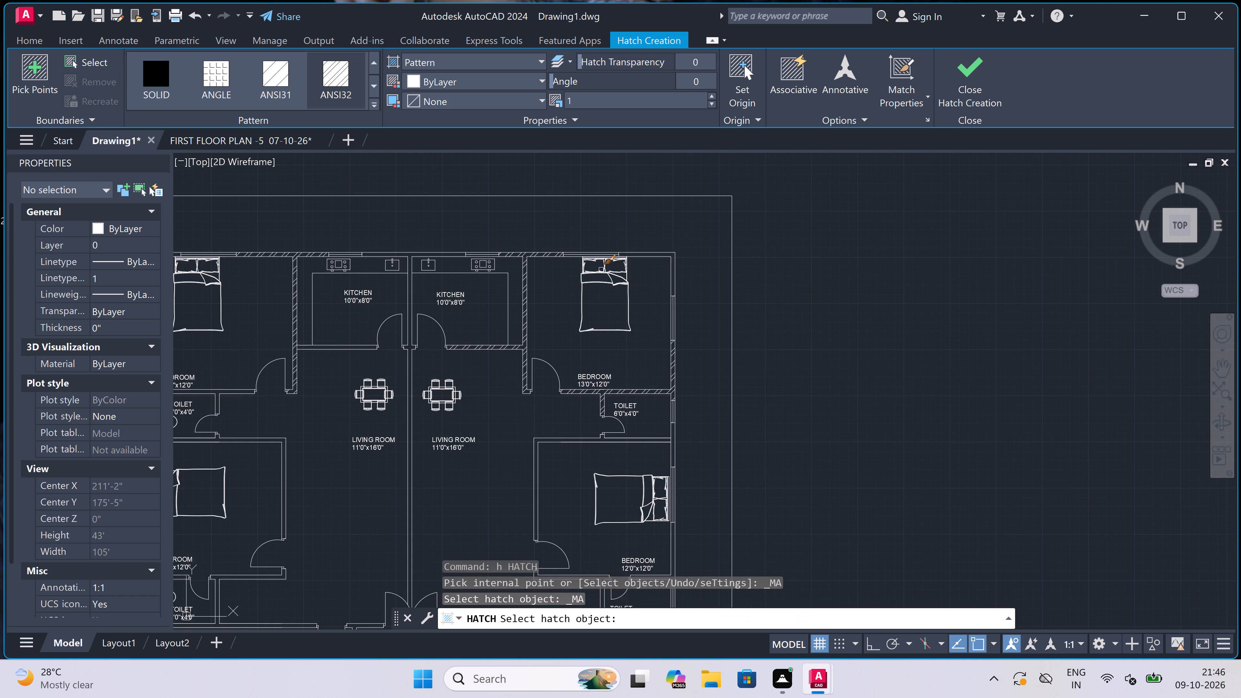
scroll(473, 271, "up", 2)
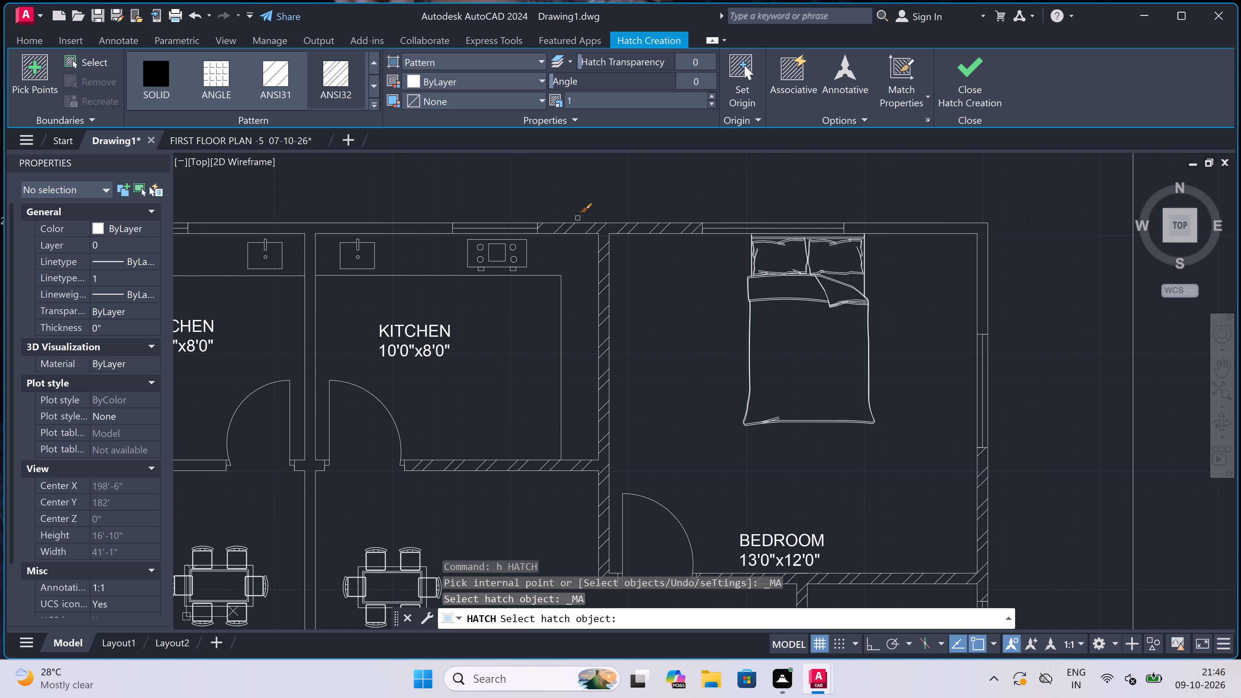
left_click(570, 226)
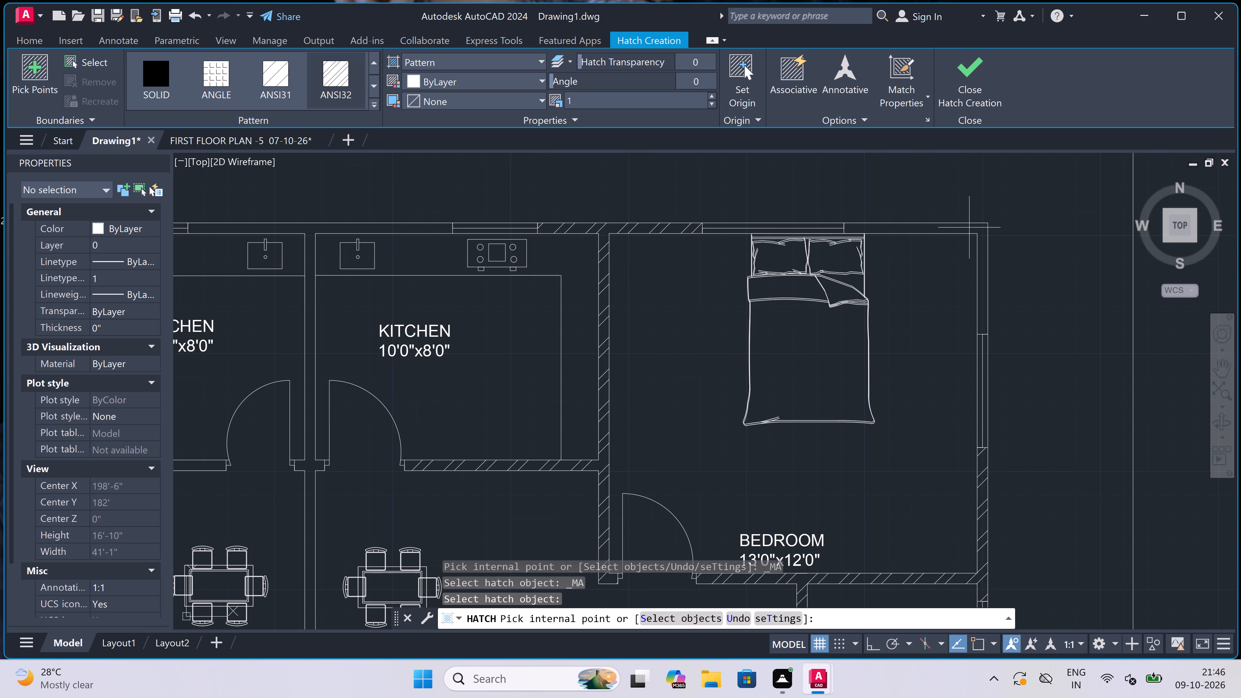
scroll(940, 225, "up", 2)
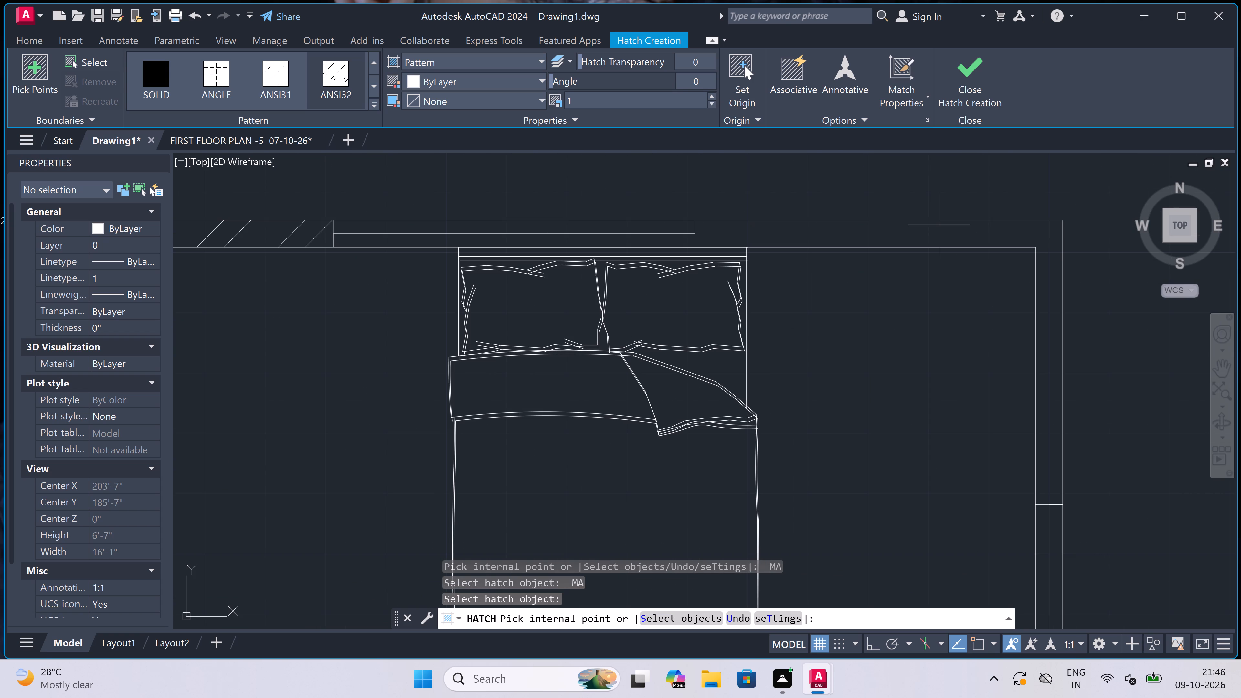
left_click(927, 233)
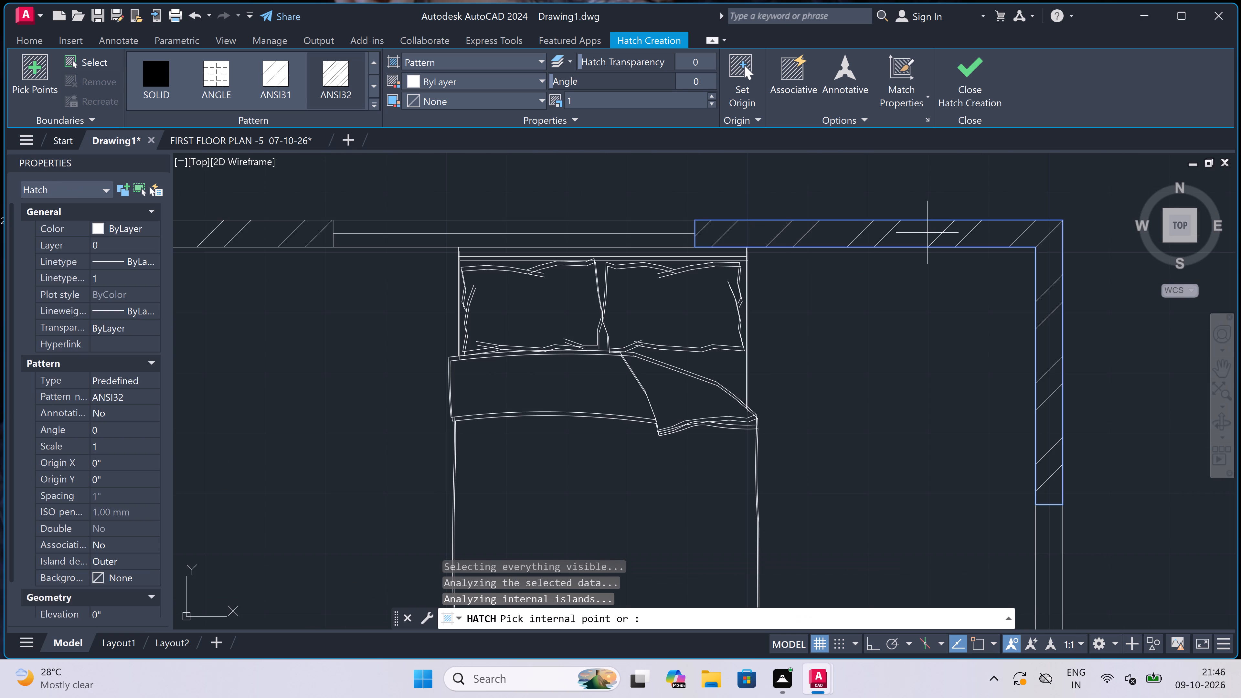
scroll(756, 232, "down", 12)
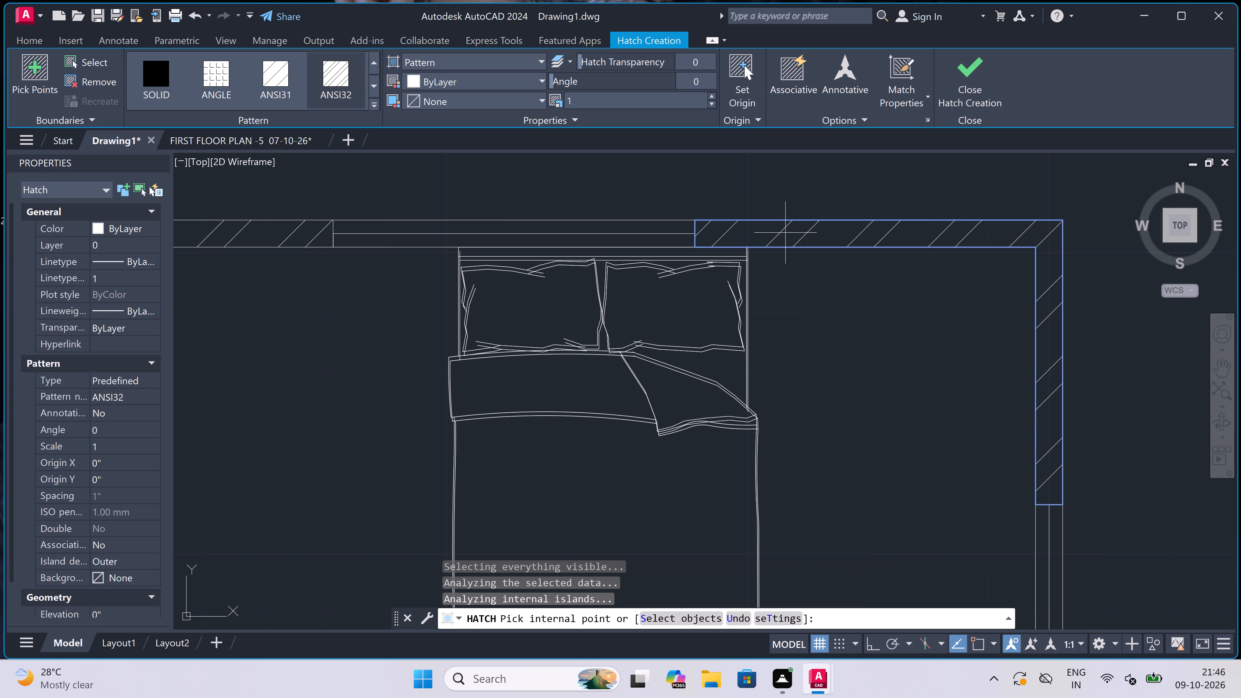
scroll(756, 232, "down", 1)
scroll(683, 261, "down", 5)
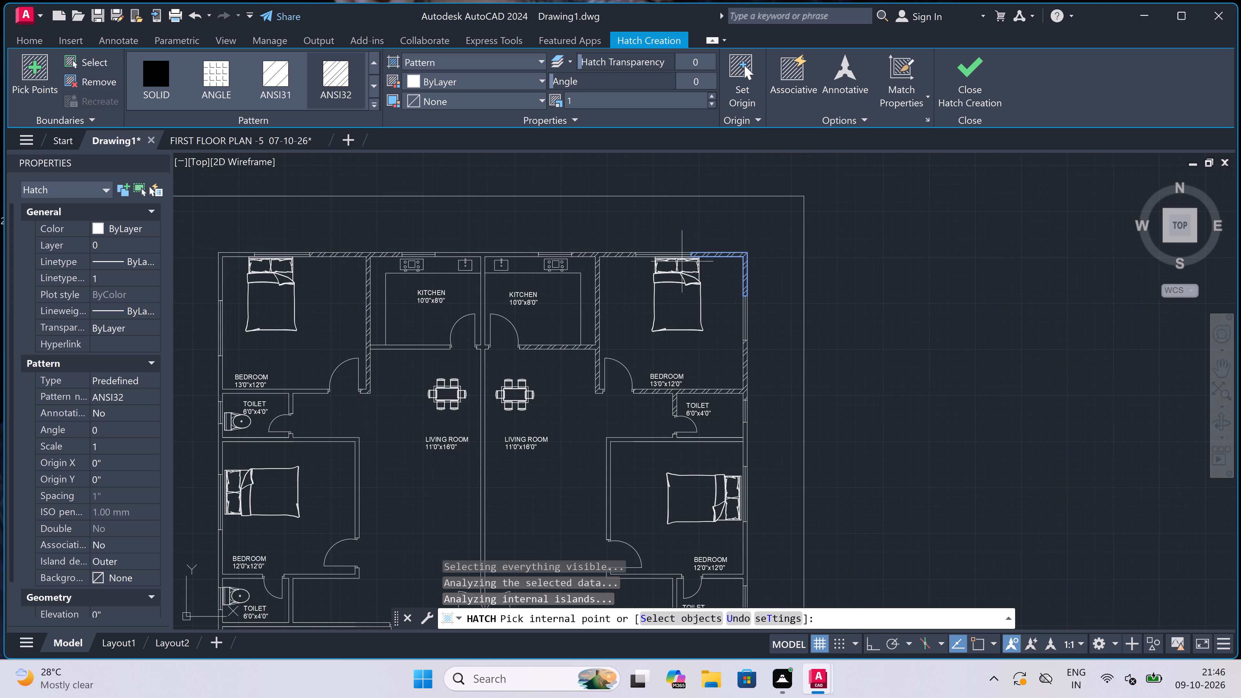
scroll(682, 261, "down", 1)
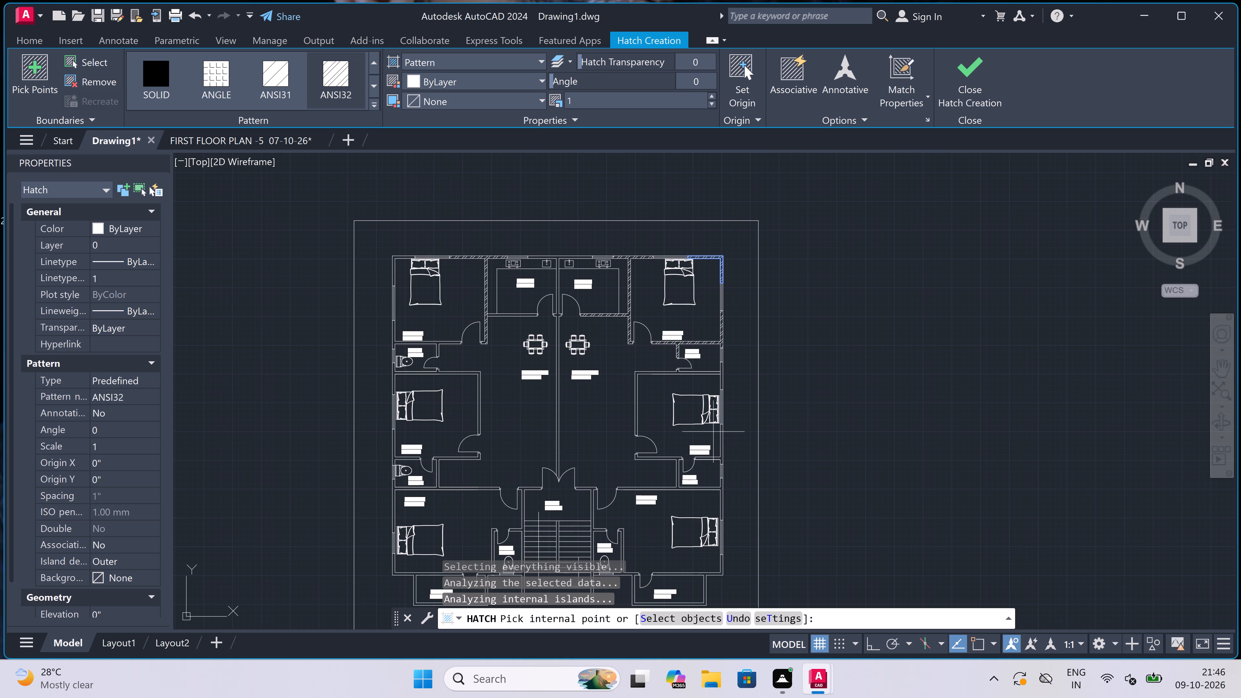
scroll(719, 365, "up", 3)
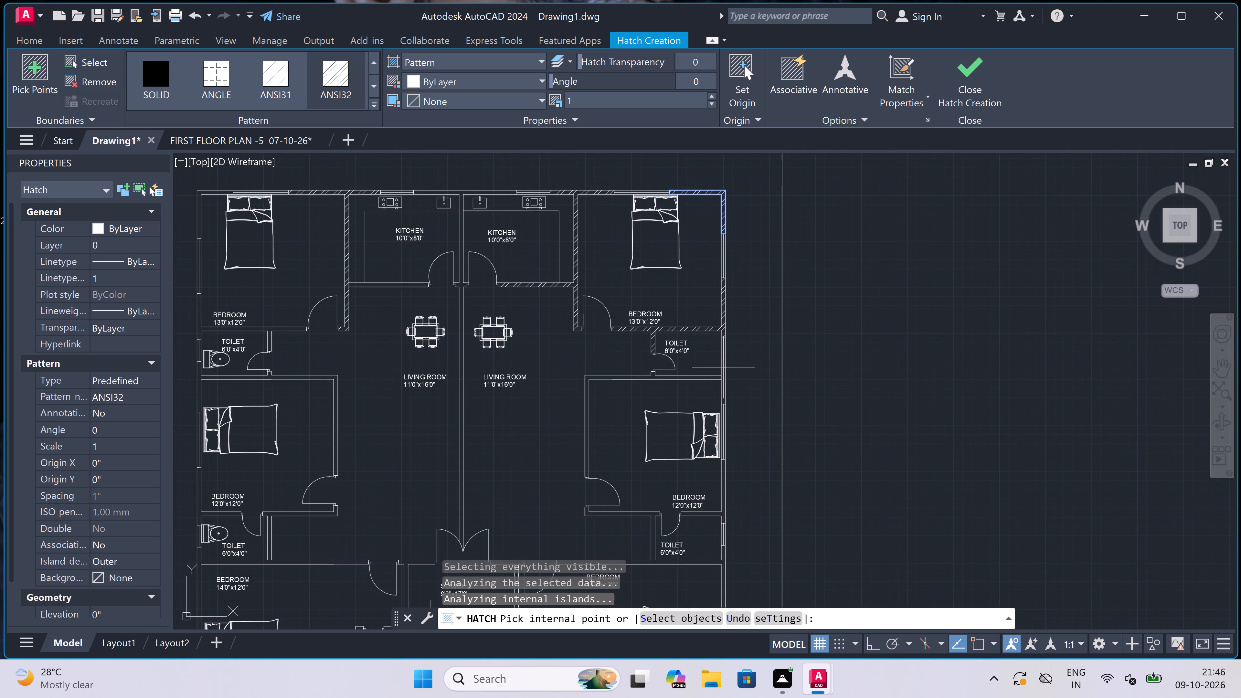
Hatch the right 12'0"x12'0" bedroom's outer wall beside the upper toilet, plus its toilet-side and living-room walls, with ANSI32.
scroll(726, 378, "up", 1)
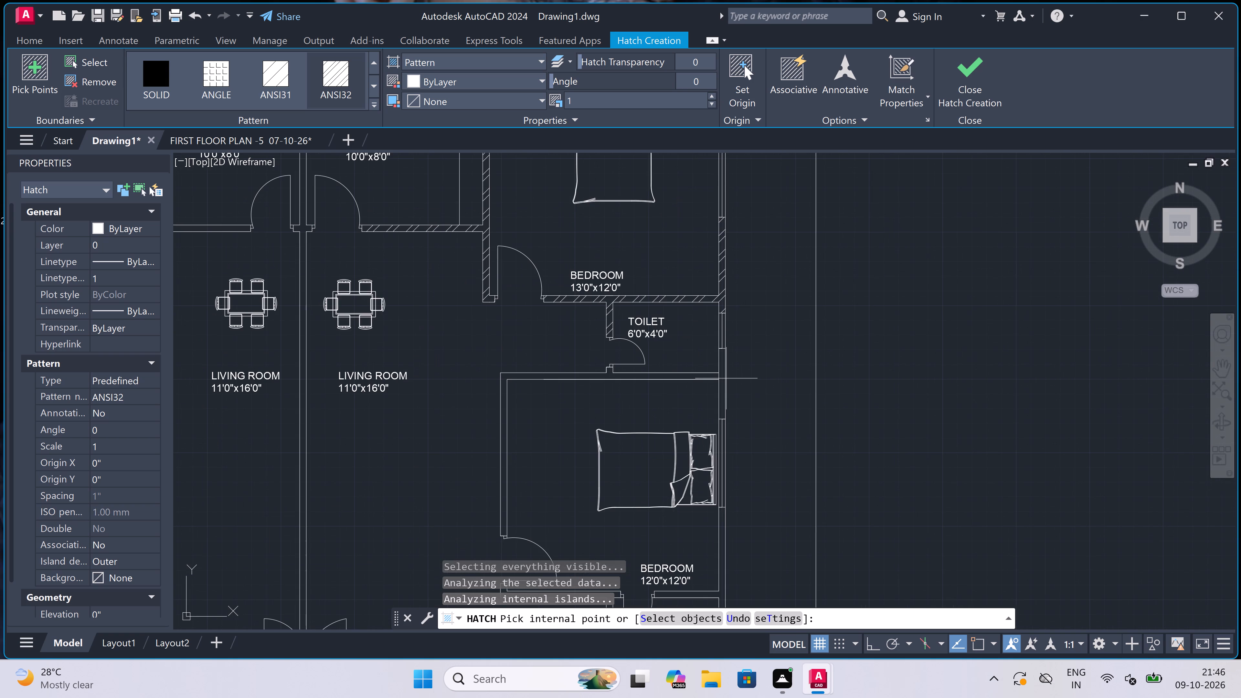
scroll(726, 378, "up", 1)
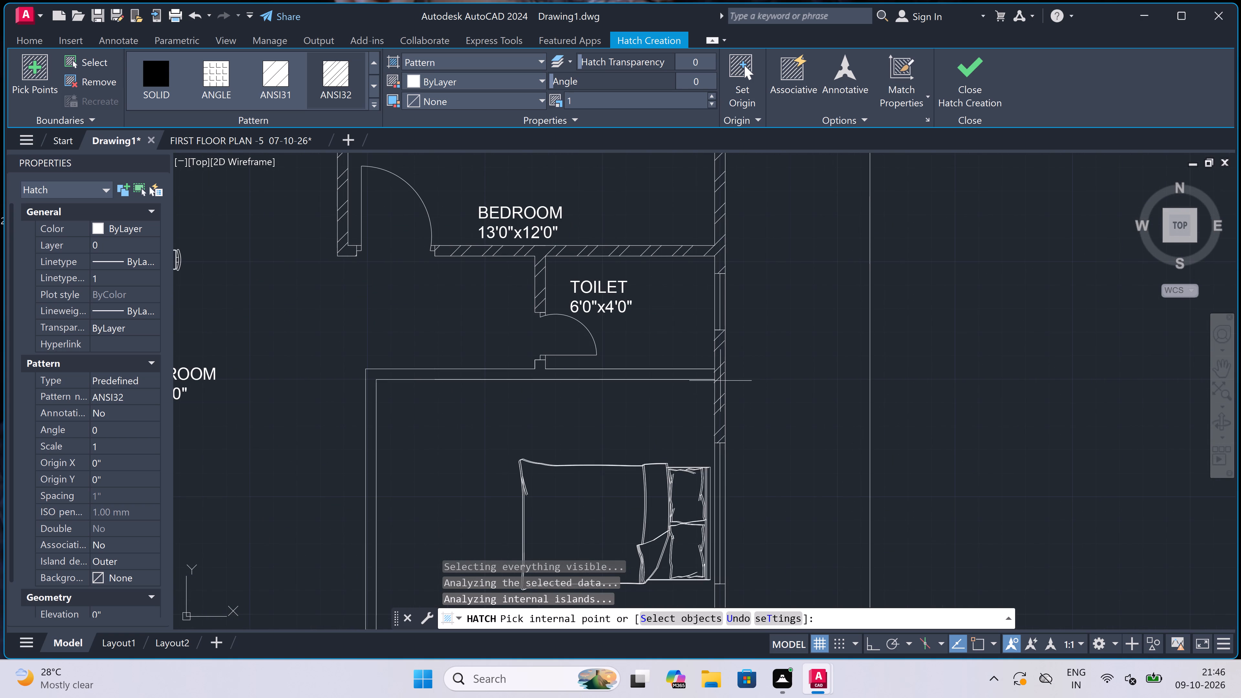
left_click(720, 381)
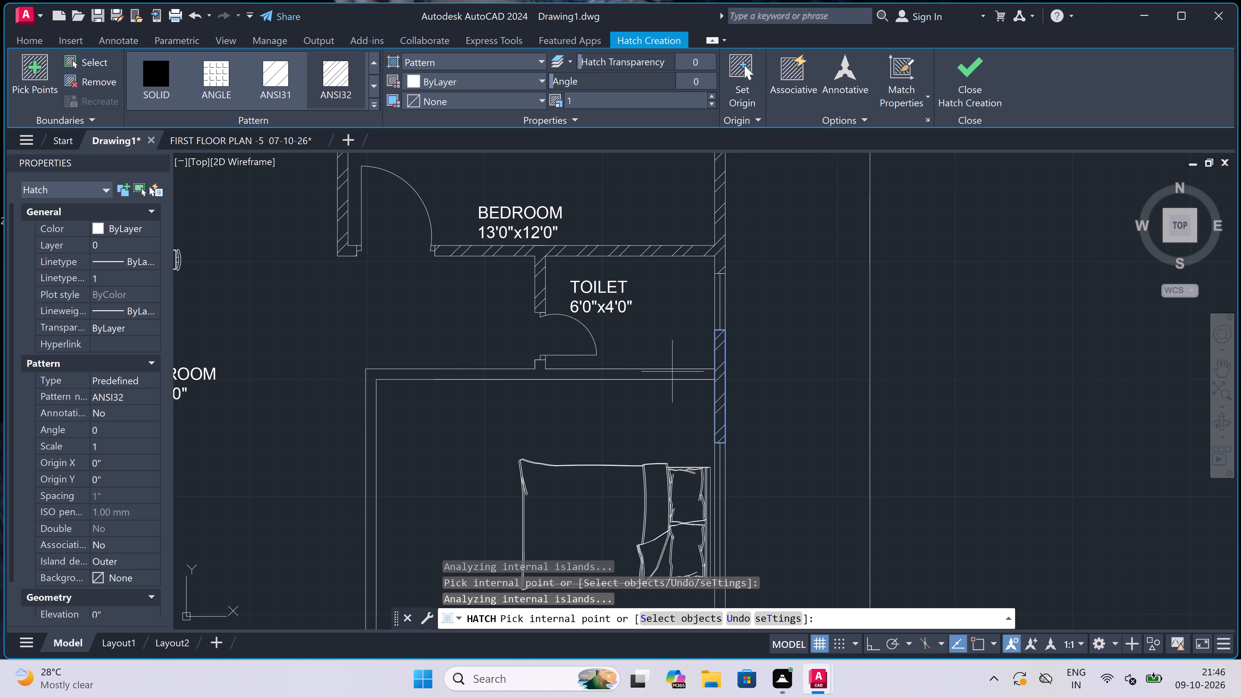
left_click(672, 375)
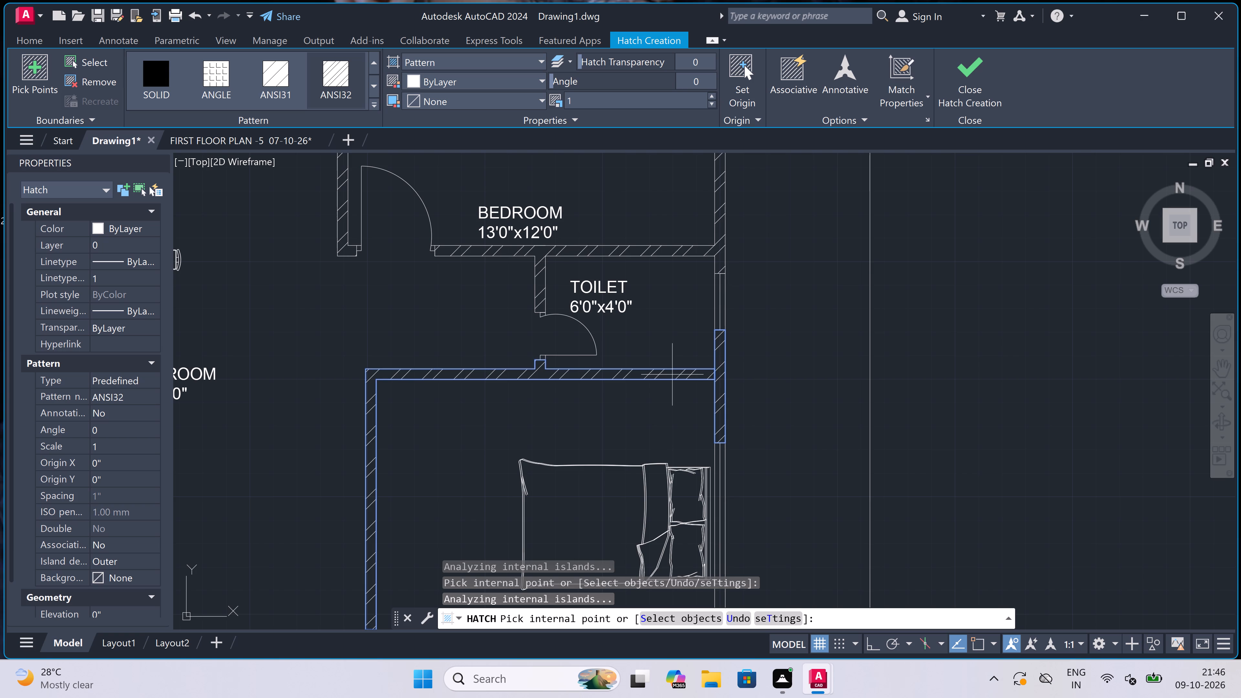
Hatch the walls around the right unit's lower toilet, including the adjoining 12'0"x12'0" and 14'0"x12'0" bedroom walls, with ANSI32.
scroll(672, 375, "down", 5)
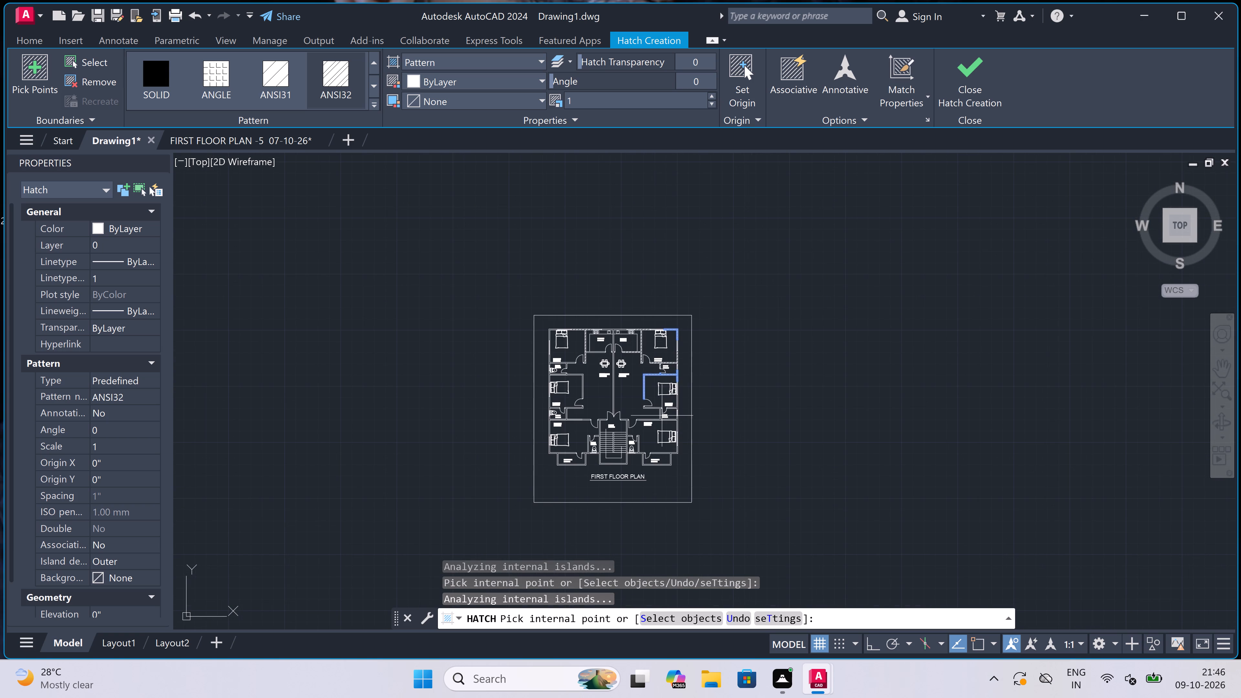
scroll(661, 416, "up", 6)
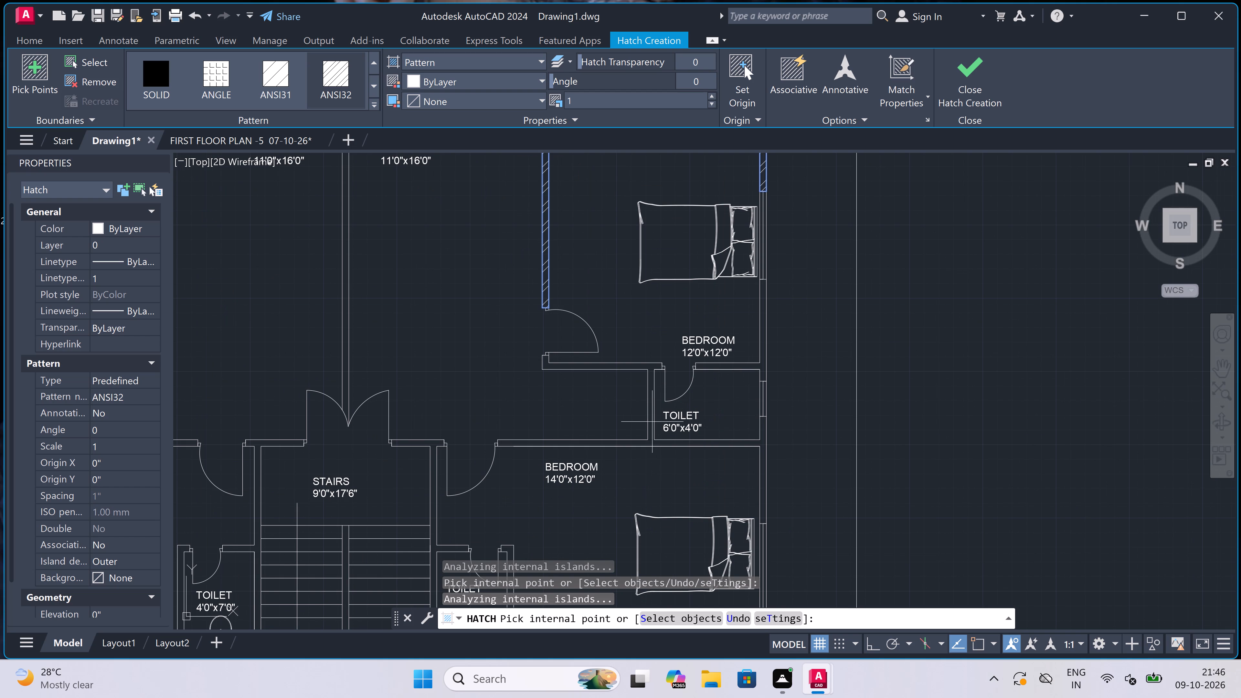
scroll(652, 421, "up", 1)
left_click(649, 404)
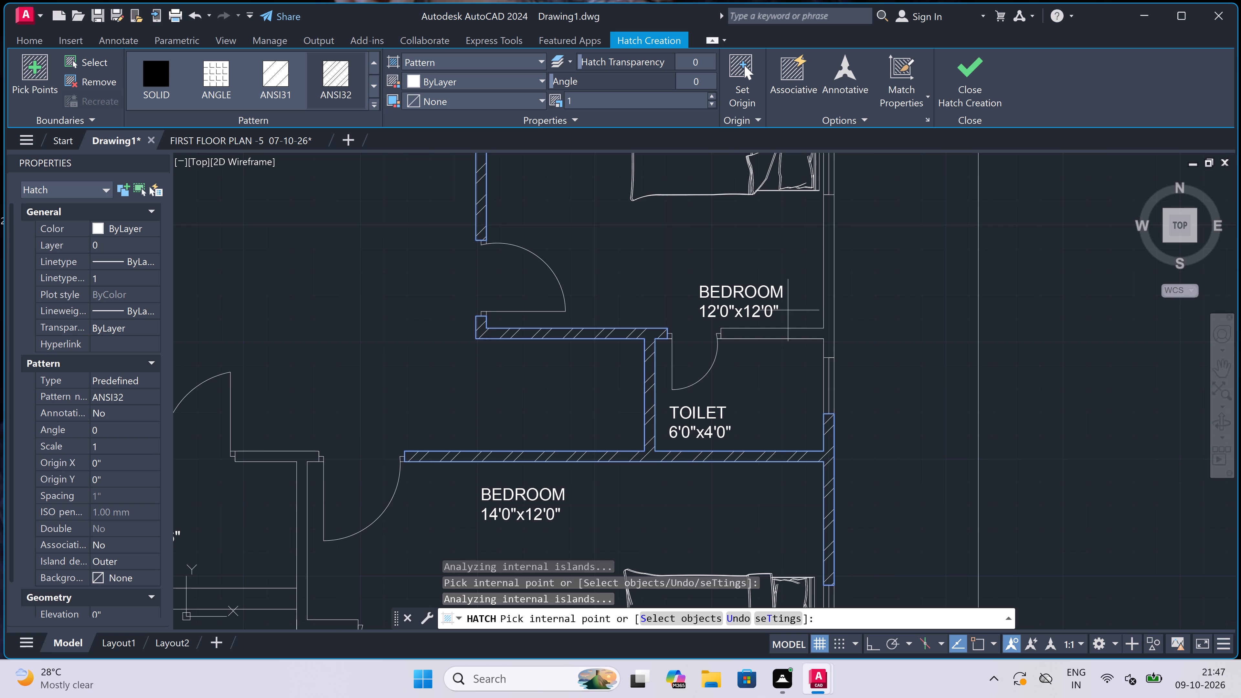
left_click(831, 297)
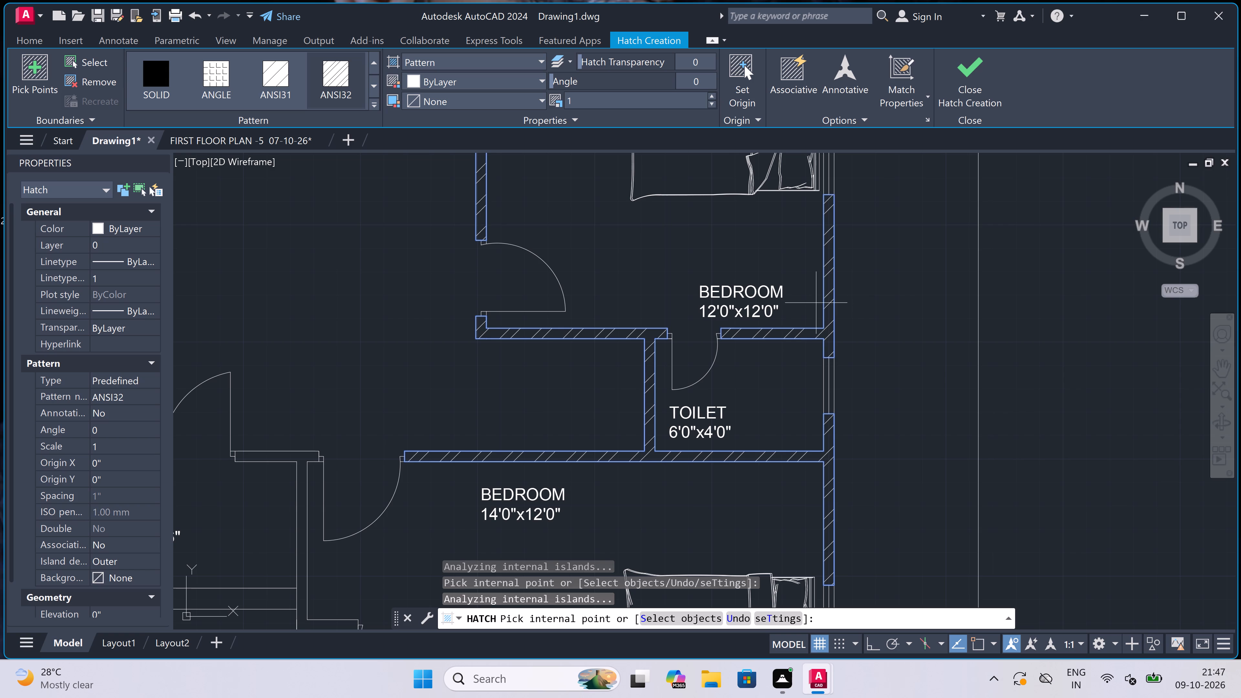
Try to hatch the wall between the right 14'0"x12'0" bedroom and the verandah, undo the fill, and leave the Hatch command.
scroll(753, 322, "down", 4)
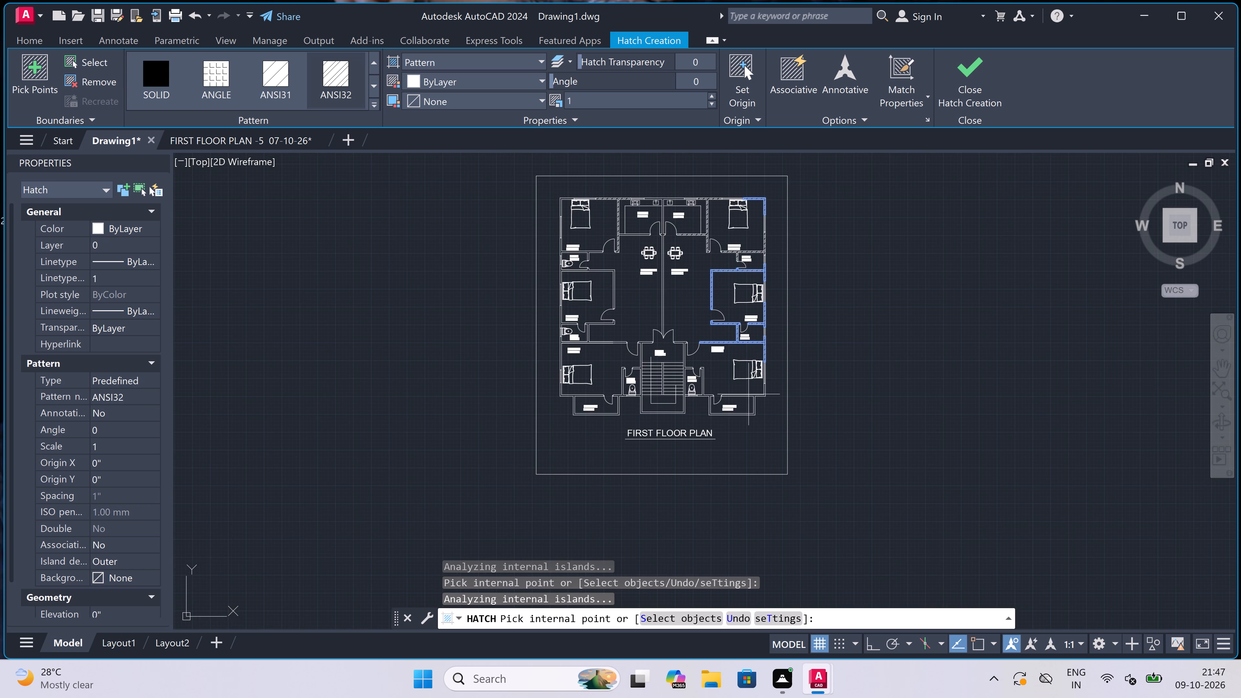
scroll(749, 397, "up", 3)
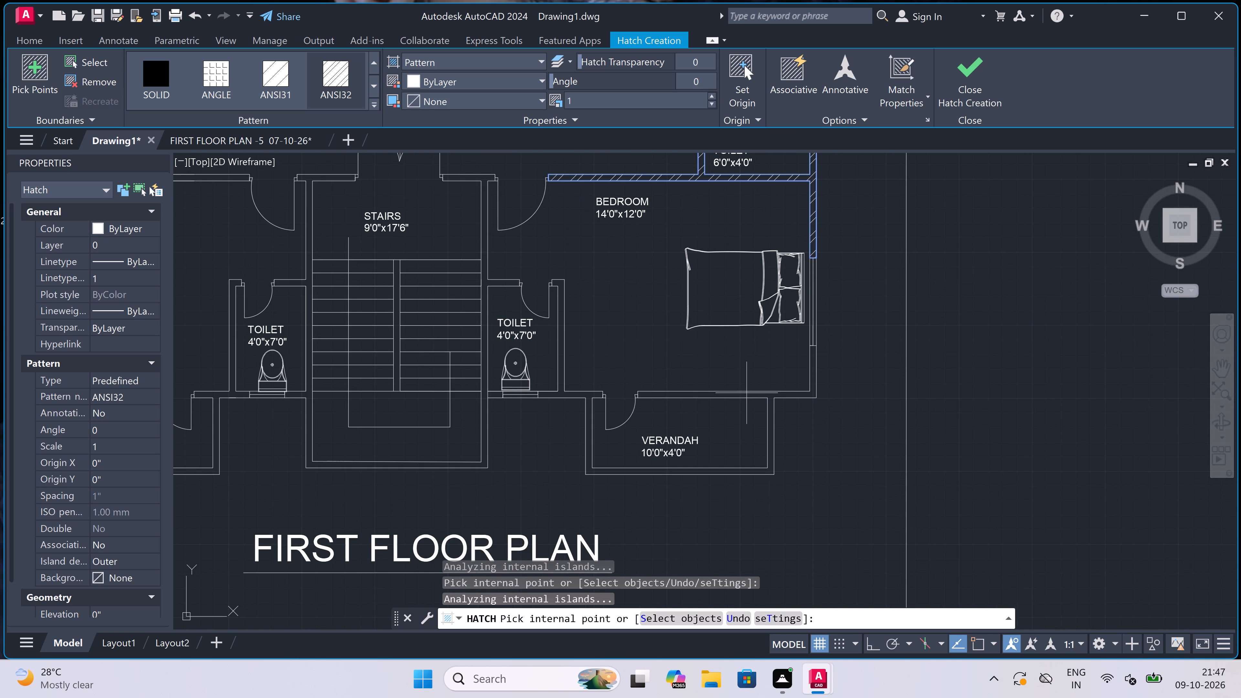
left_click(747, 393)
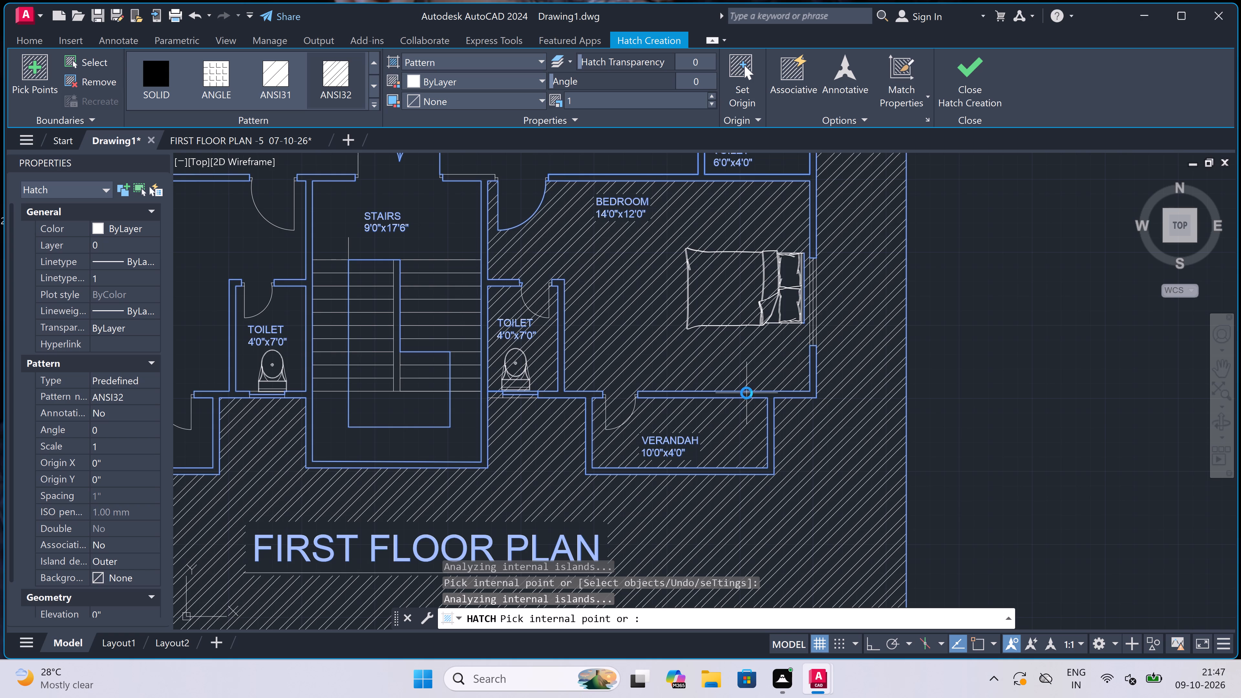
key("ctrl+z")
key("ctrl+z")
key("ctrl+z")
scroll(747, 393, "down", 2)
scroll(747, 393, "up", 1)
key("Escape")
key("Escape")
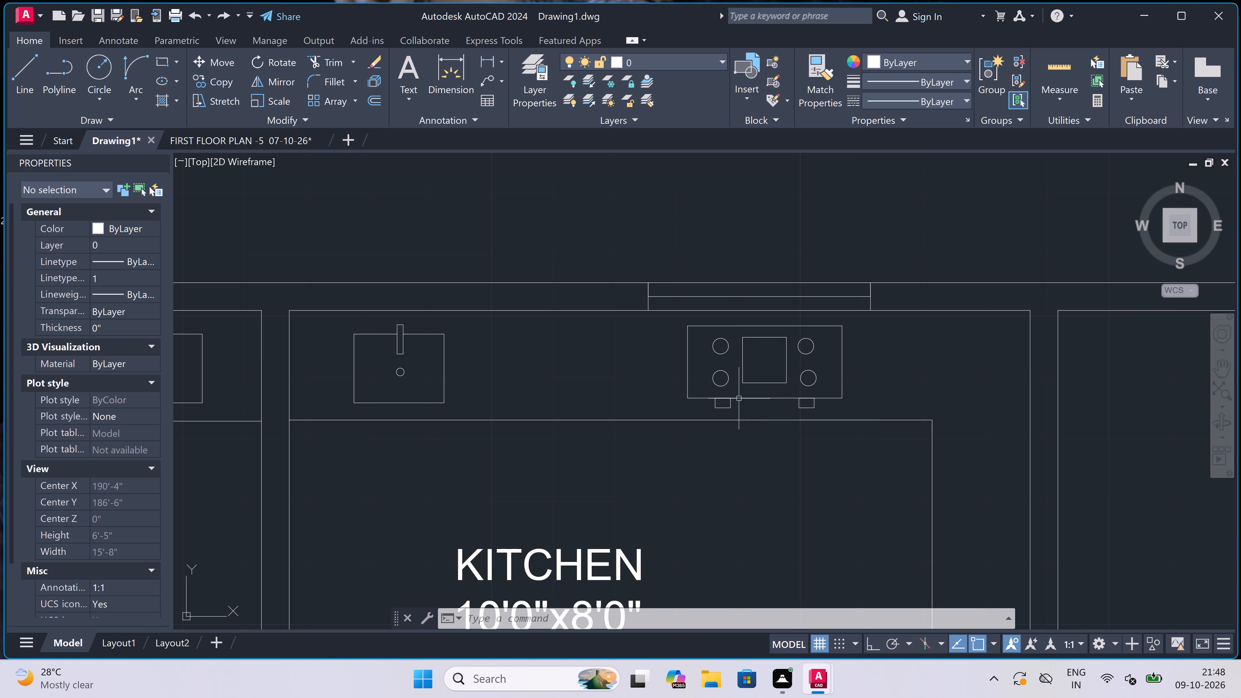
Open the living_room_furniture (1) drawing.
scroll(738, 398, "down", 11)
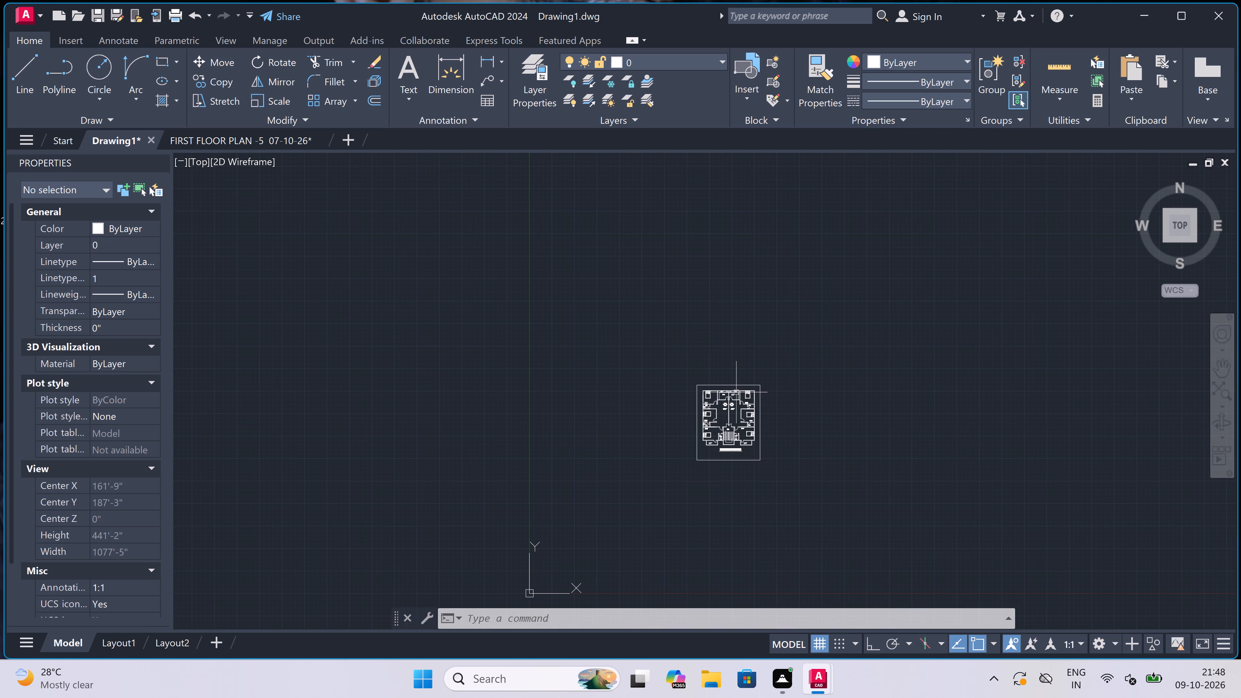
scroll(749, 429, "up", 4)
scroll(703, 407, "up", 3)
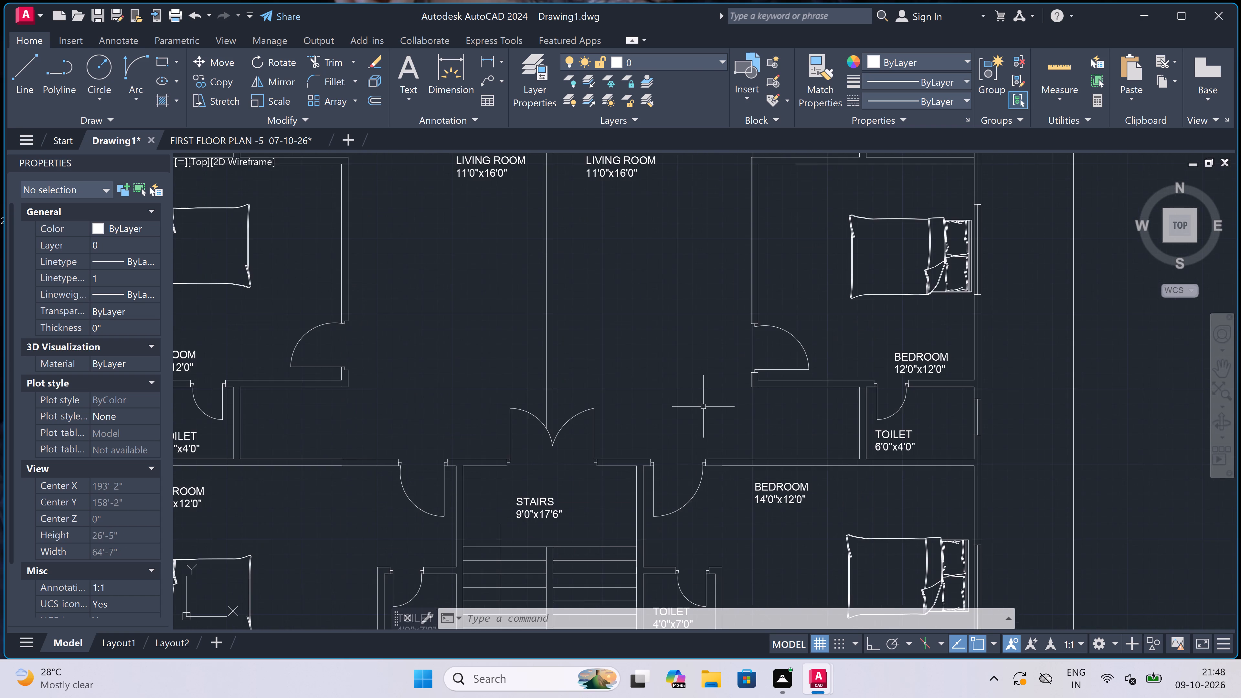
scroll(703, 407, "down", 2)
left_click(25, 12)
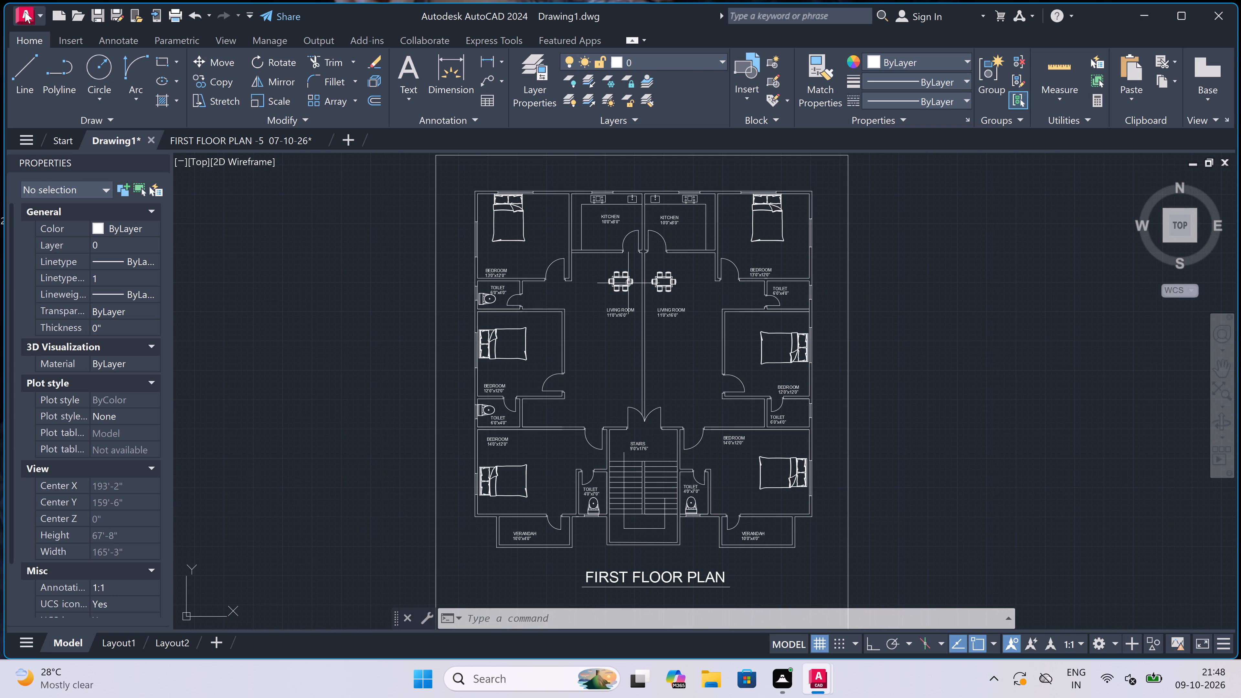
double_click(193, 173)
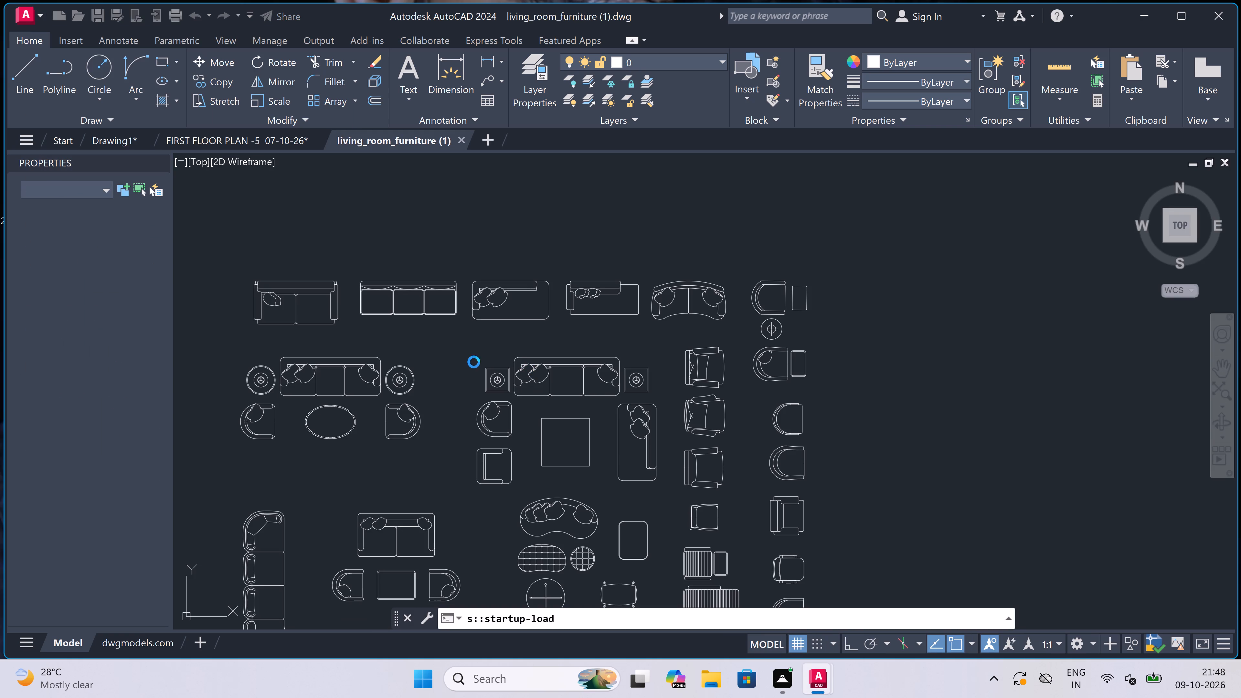
Copy the sofa set with the oval table, two armchairs and two round side tables to the clipboard.
scroll(474, 361, "down", 2)
scroll(353, 380, "up", 2)
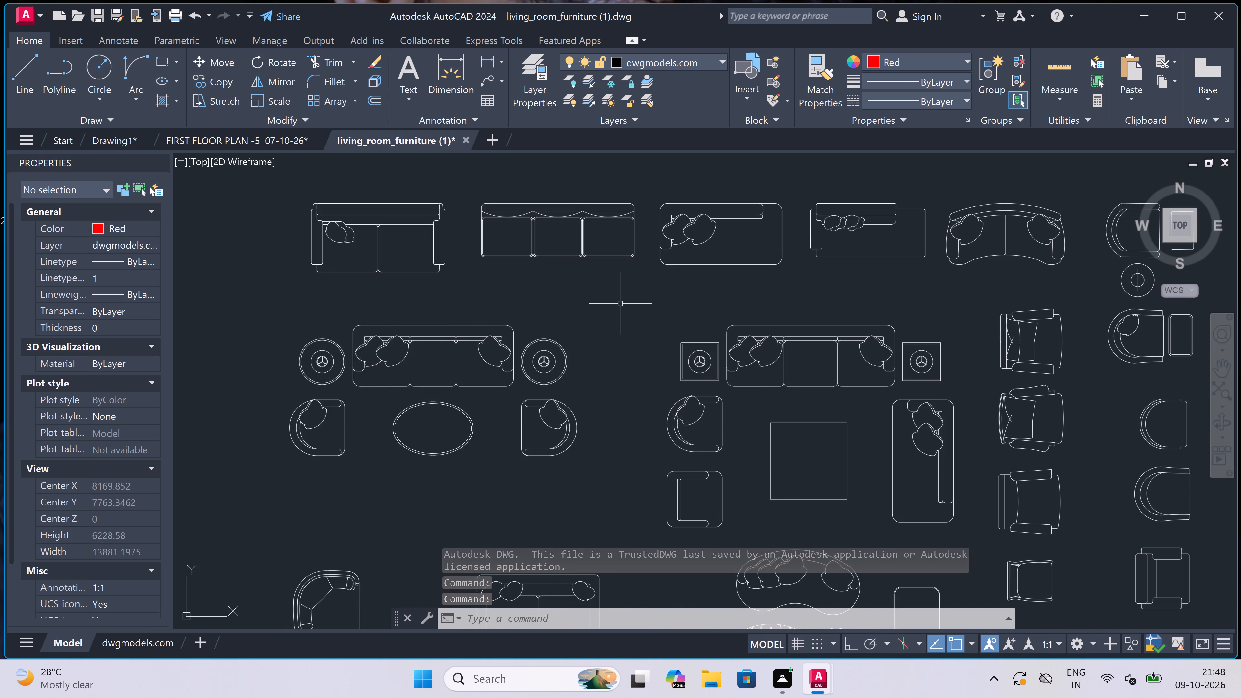
scroll(620, 304, "down", 2)
scroll(617, 304, "up", 1)
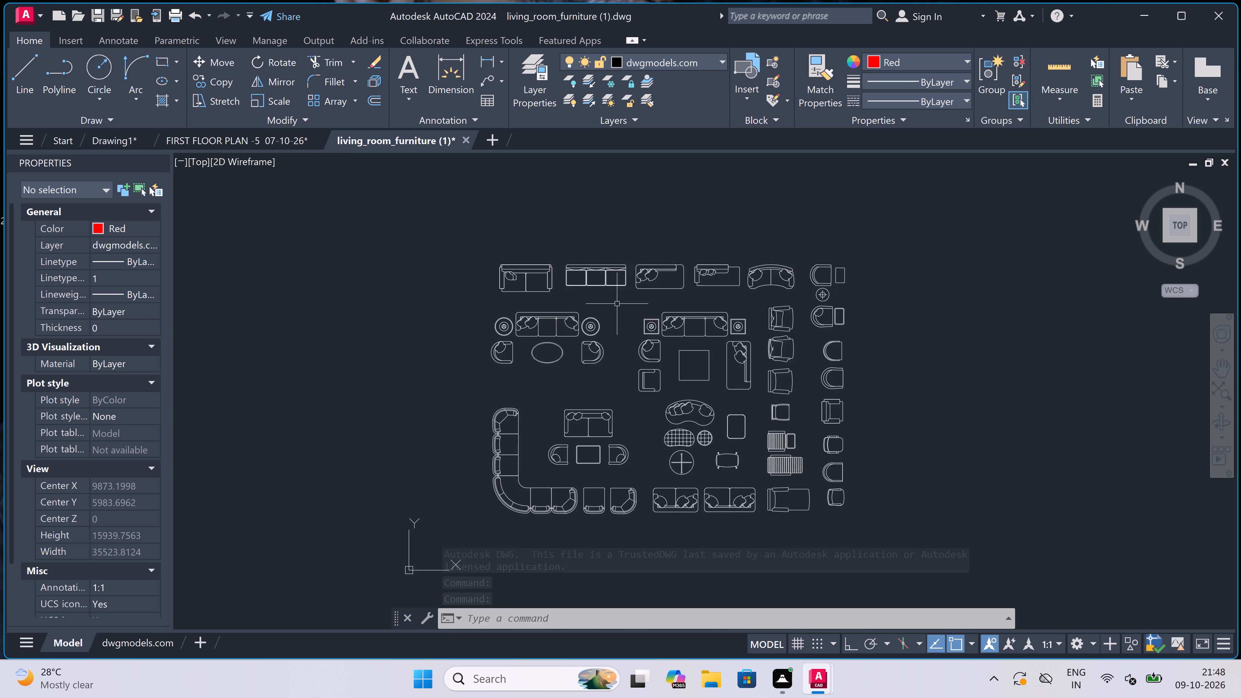
left_click(617, 302)
left_click(368, 401)
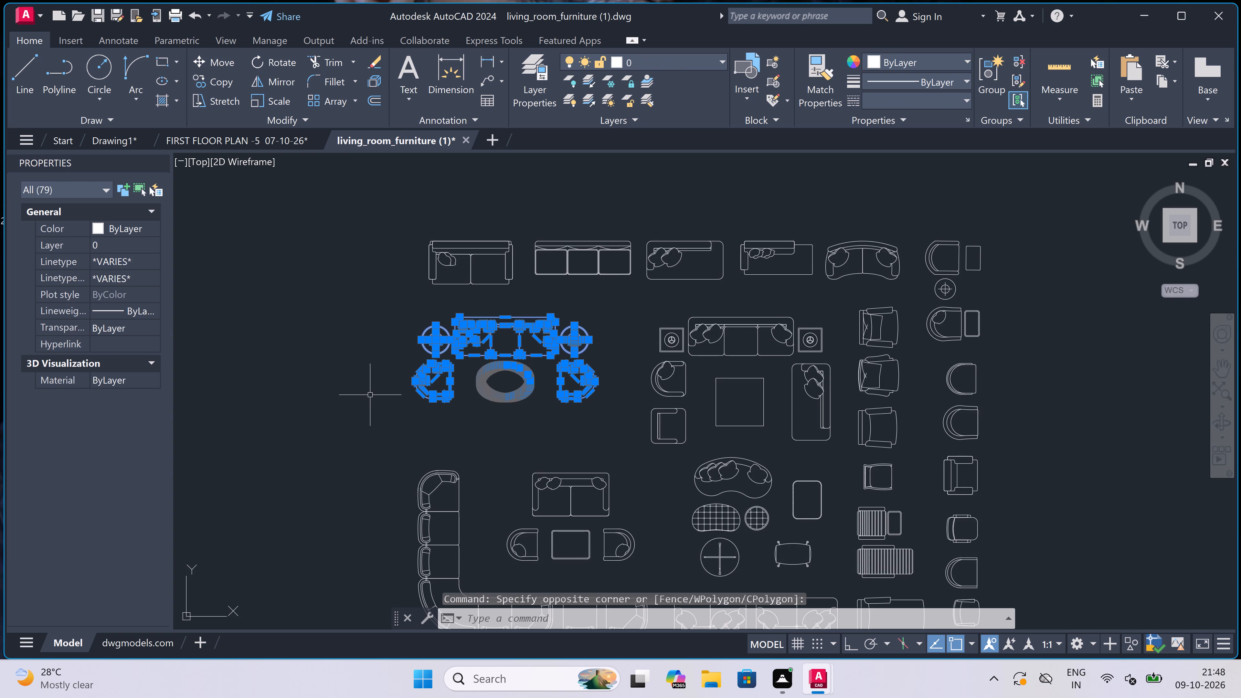
key("ctrl+c")
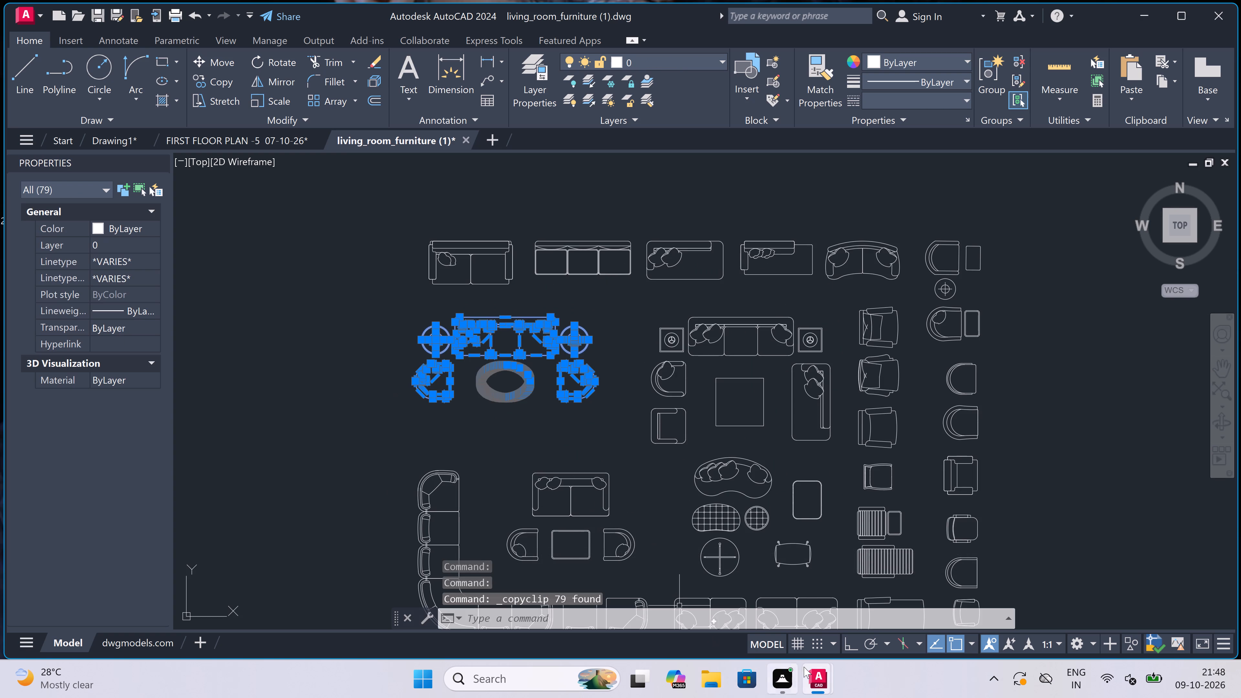
Switch back to Drawing1 and paste the sofa set in the empty space beside the floor plan sheet.
left_click(707, 607)
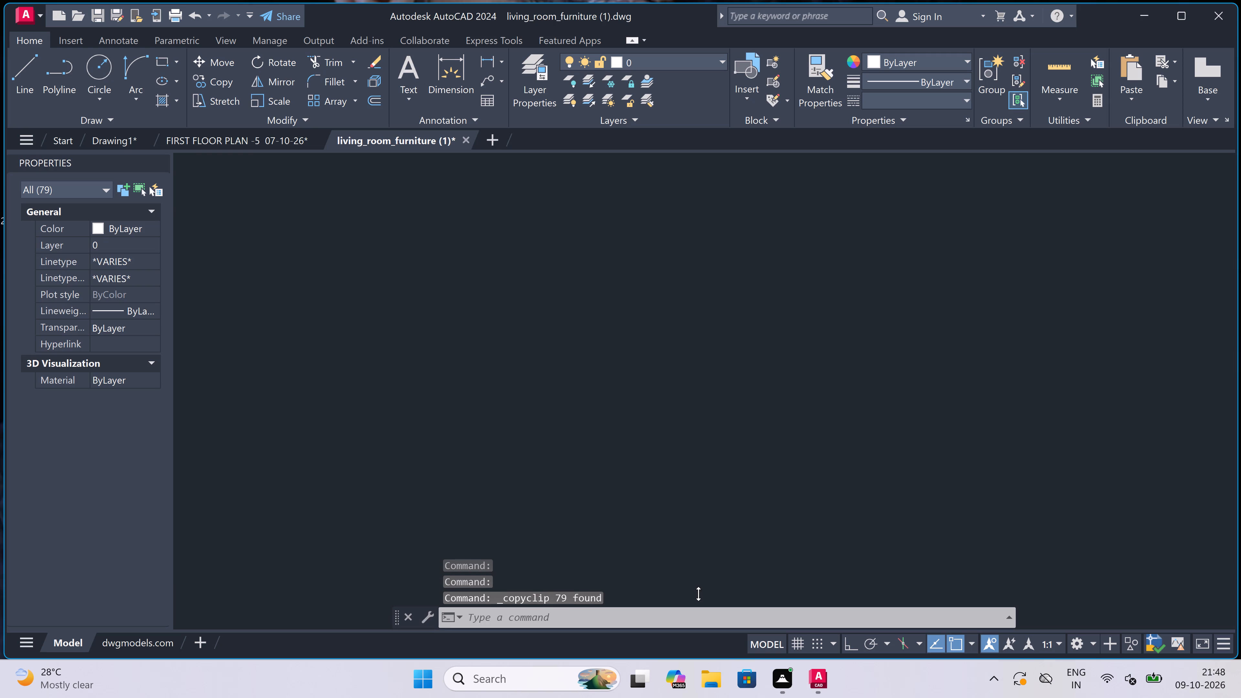
key("ctrl+v")
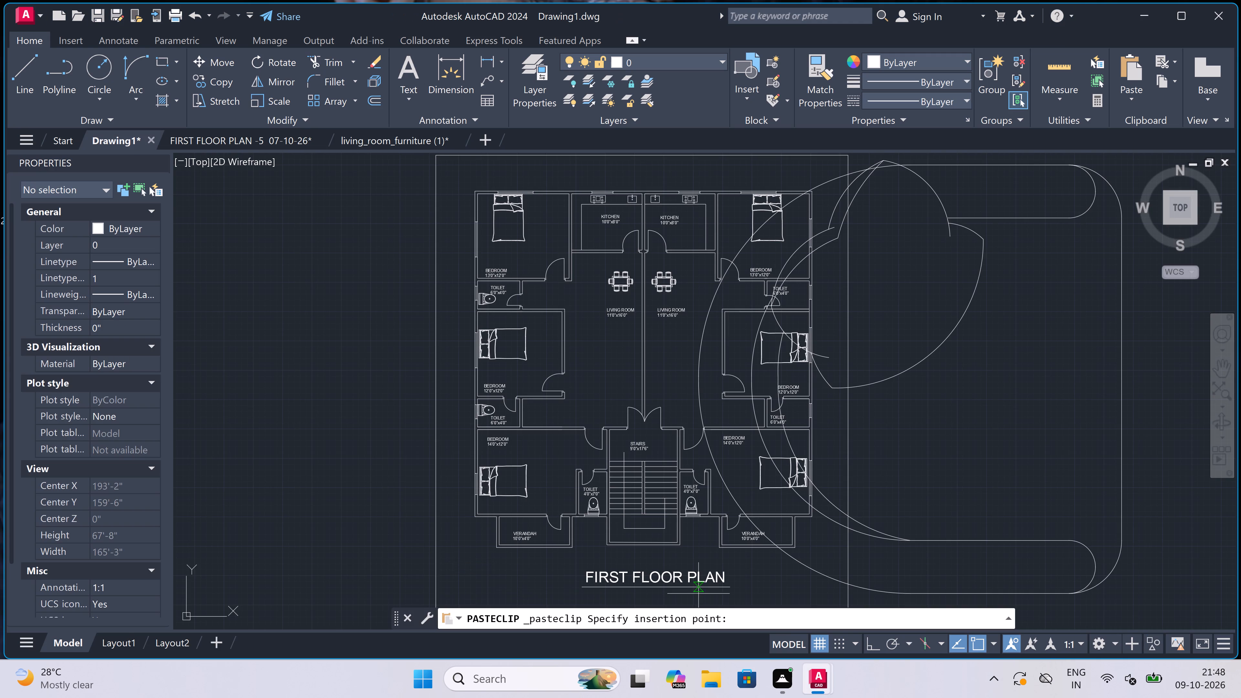
scroll(281, 215, "down", 5)
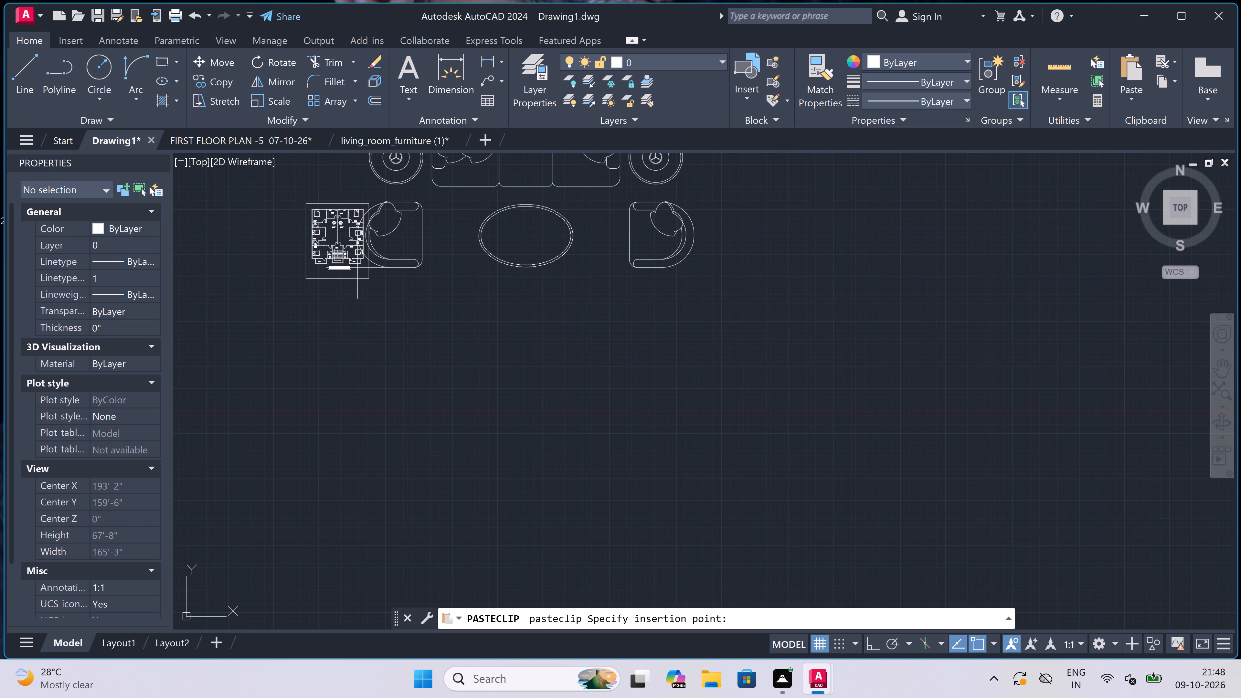
left_click(393, 370)
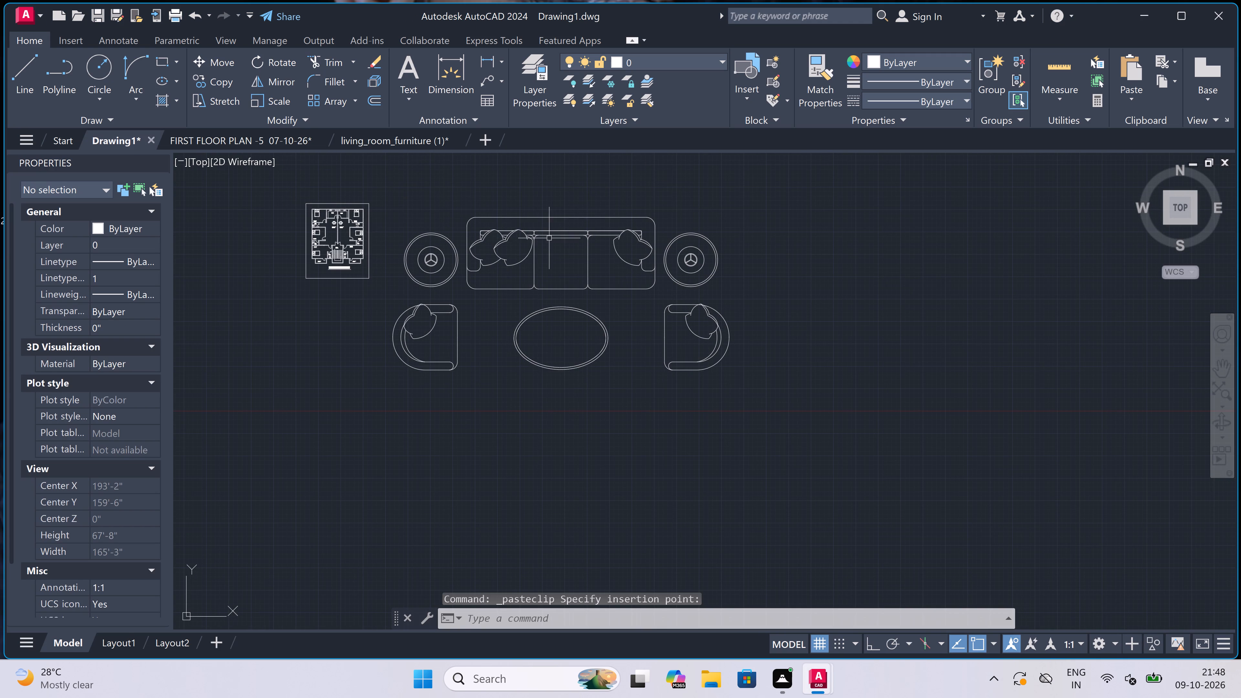
Scale the whole pasted sofa set down to a small size suited to the floor plan, using a base point at the round side table.
scroll(560, 233, "up", 1)
left_click(839, 188)
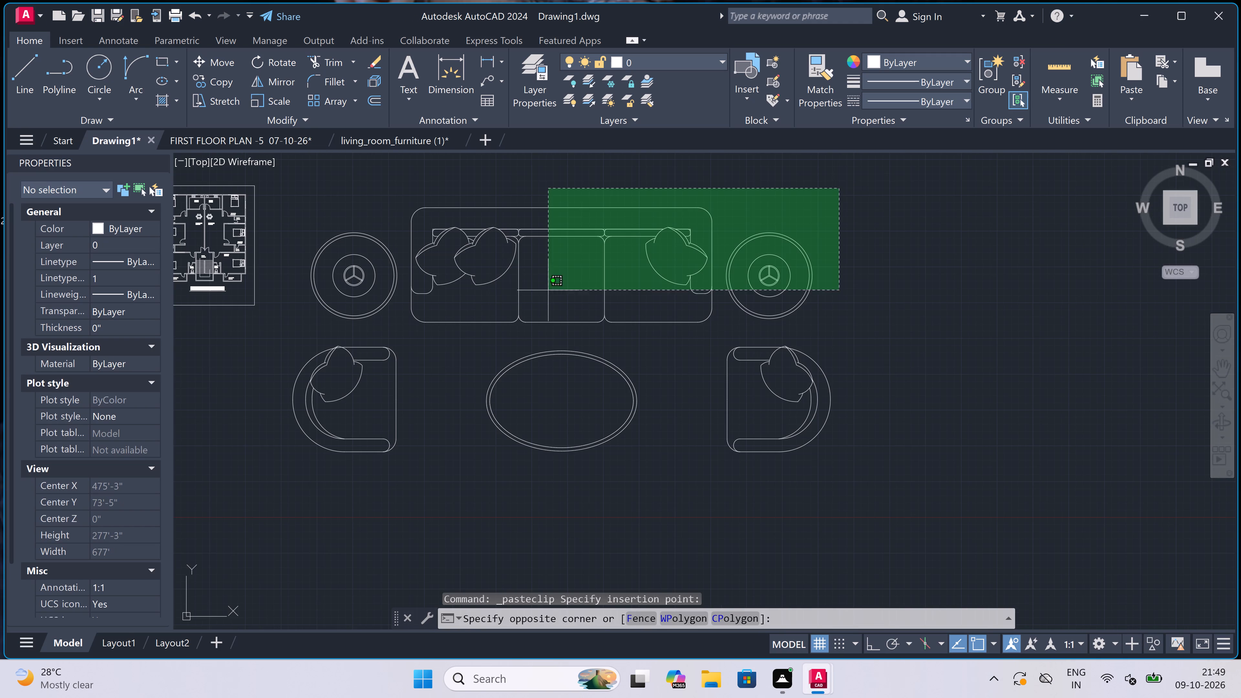
left_click(286, 490)
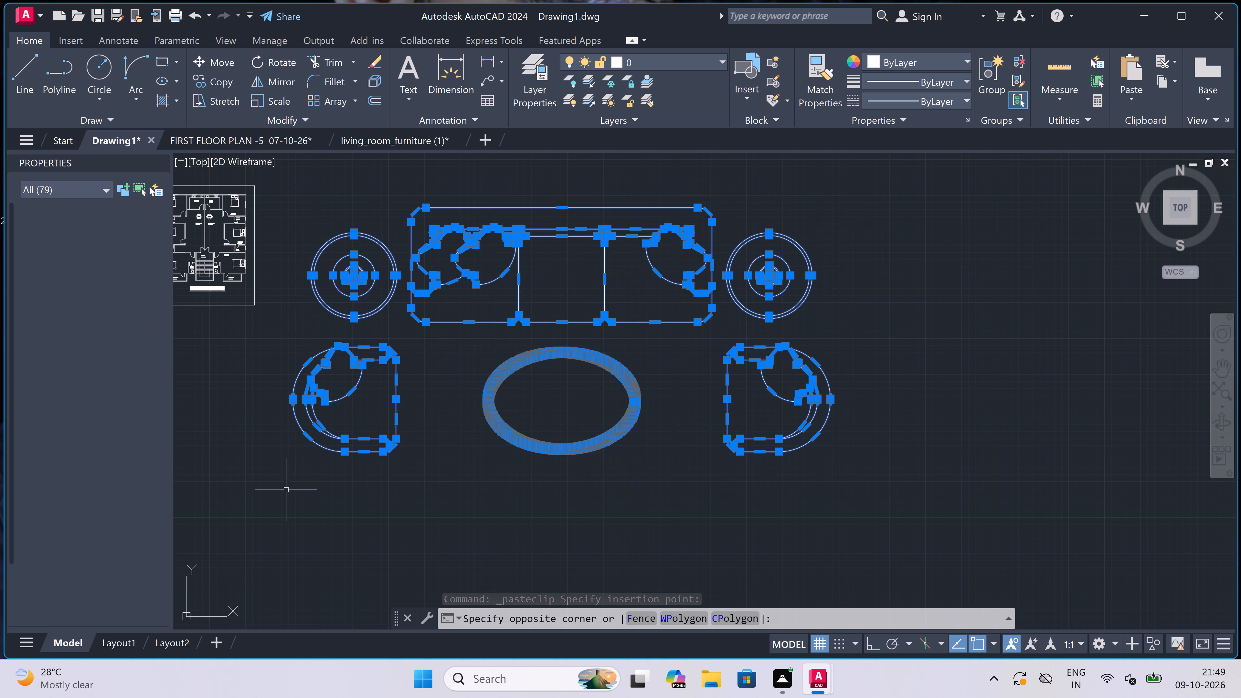
left_click(253, 97)
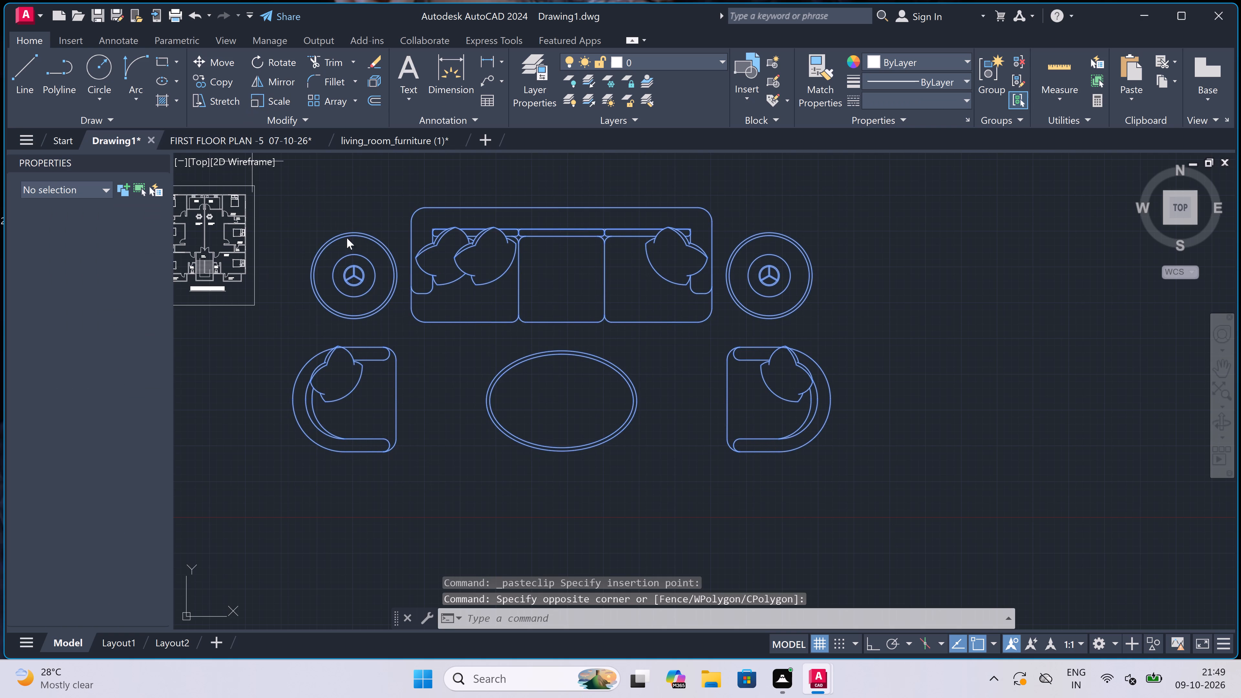
left_click(357, 253)
scroll(369, 294, "up", 3)
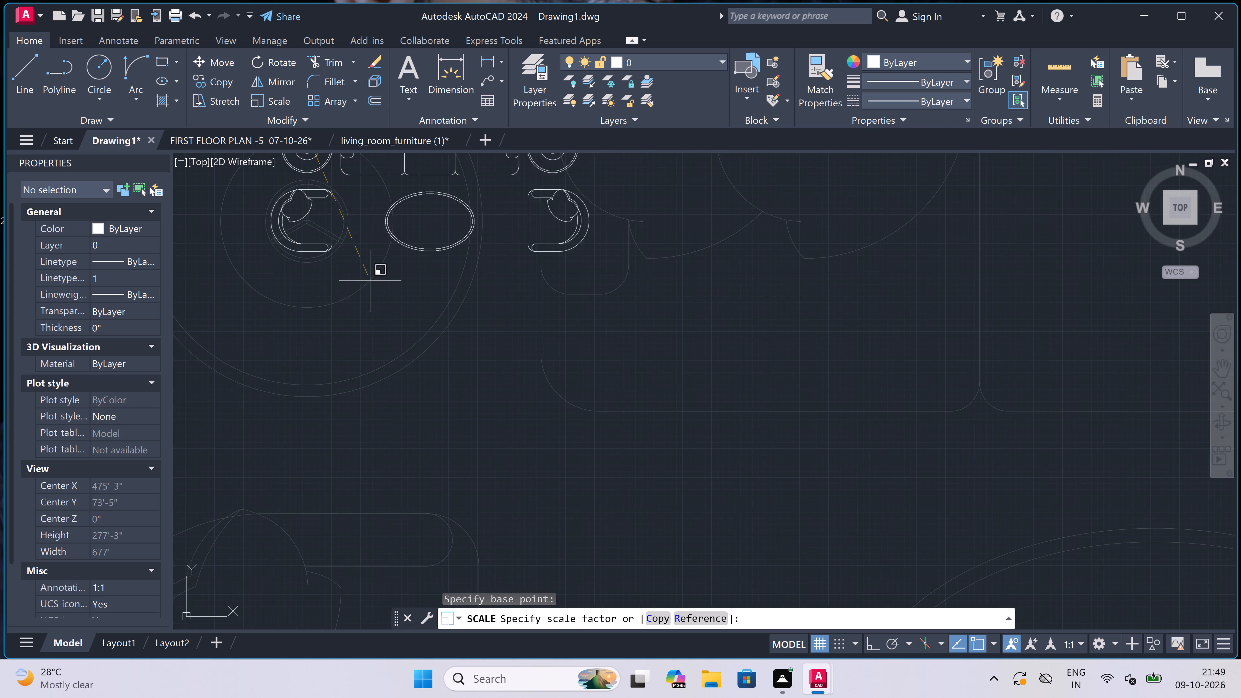
scroll(367, 250, "up", 1)
scroll(367, 250, "down", 6)
scroll(367, 230, "up", 4)
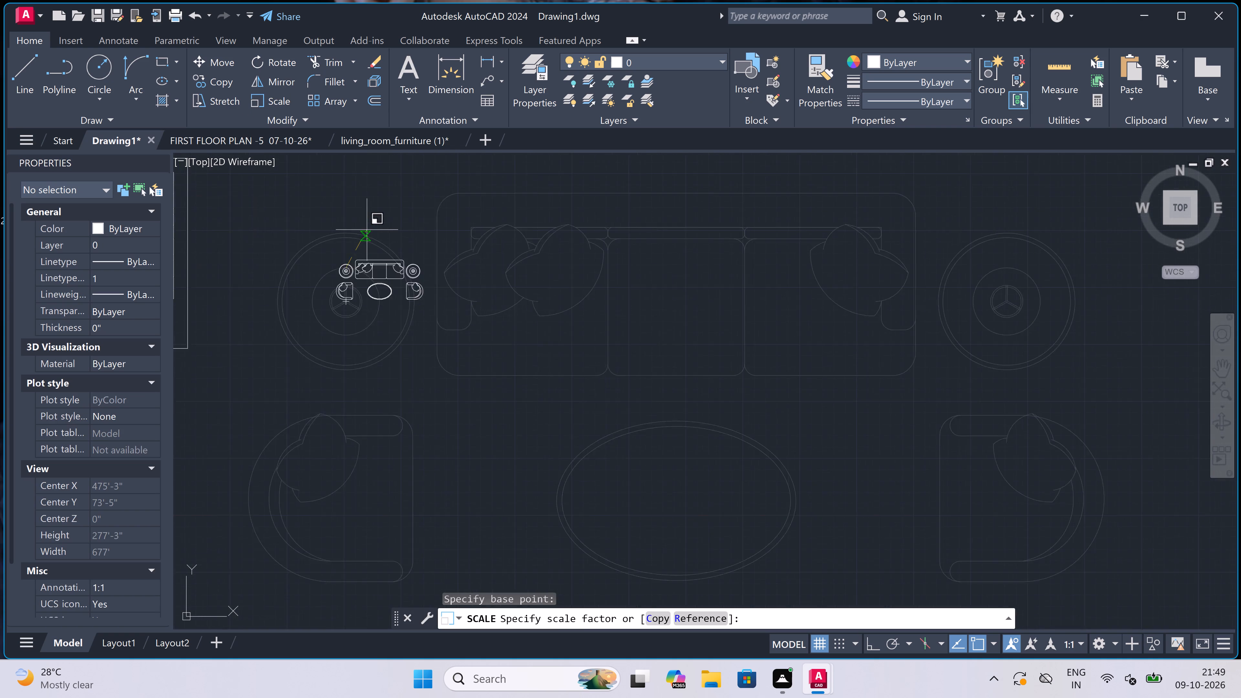
scroll(367, 230, "up", 1)
scroll(352, 305, "up", 3)
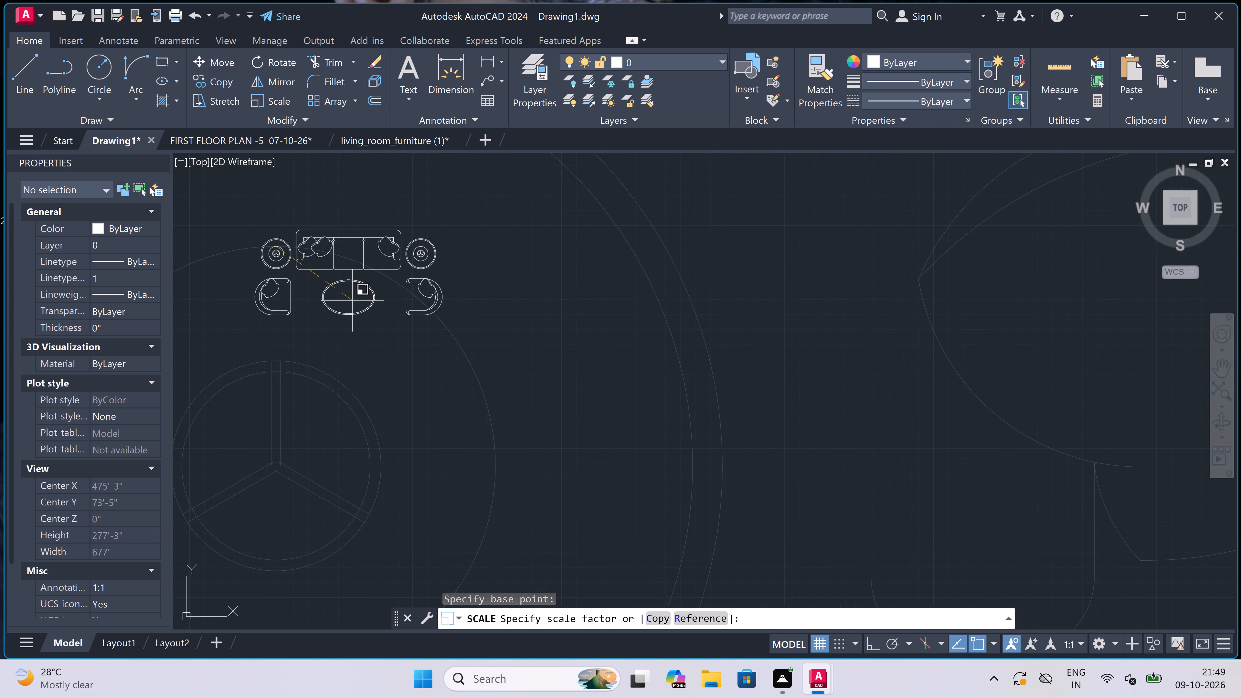
left_click(352, 301)
scroll(353, 301, "down", 5)
scroll(320, 295, "up", 3)
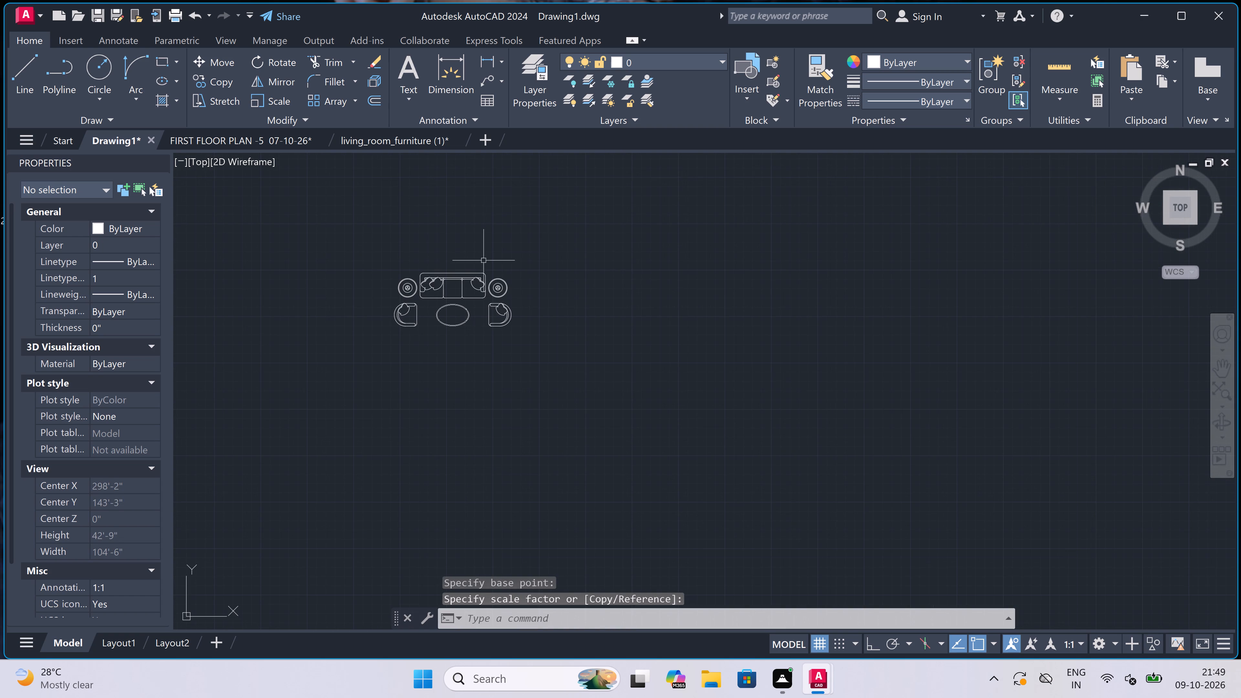
Move the scaled sofa set closer to the floor plan, just outside the sheet border beside the right unit.
left_click_drag(534, 244, 533, 248)
left_click(344, 363)
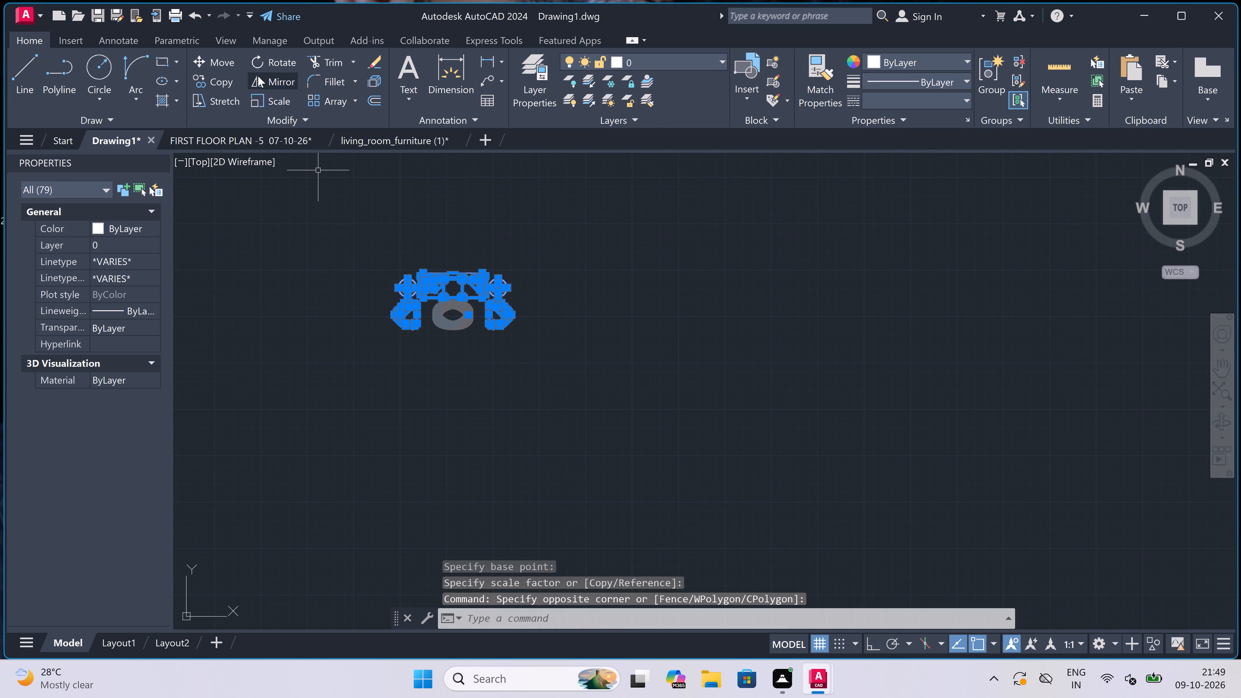
left_click(216, 56)
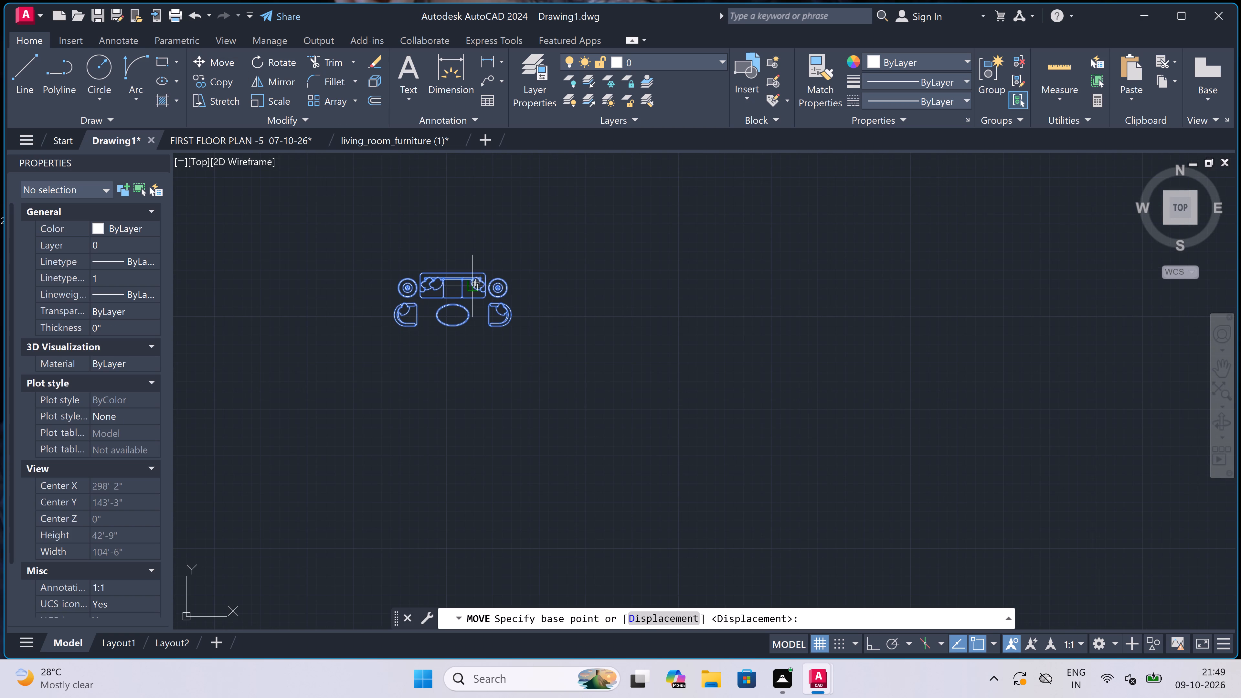
left_click(468, 286)
scroll(575, 396, "down", 4)
scroll(456, 361, "up", 2)
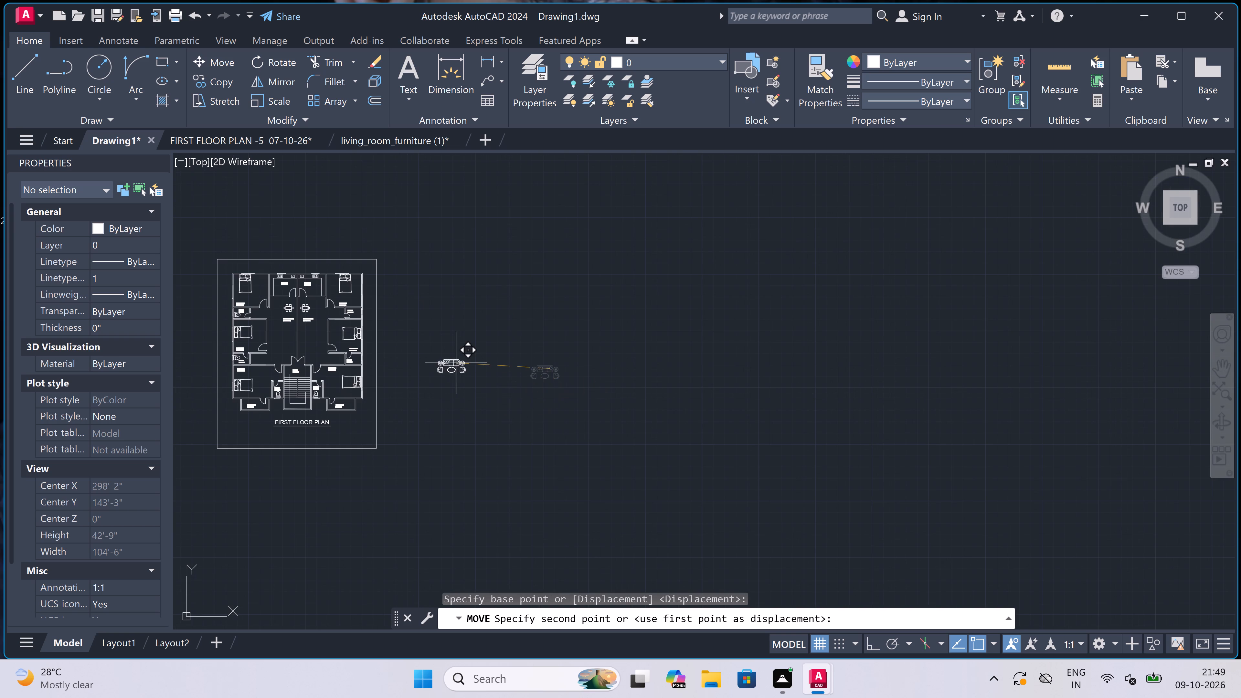
scroll(456, 361, "up", 1)
left_click(383, 356)
scroll(427, 344, "down", 3)
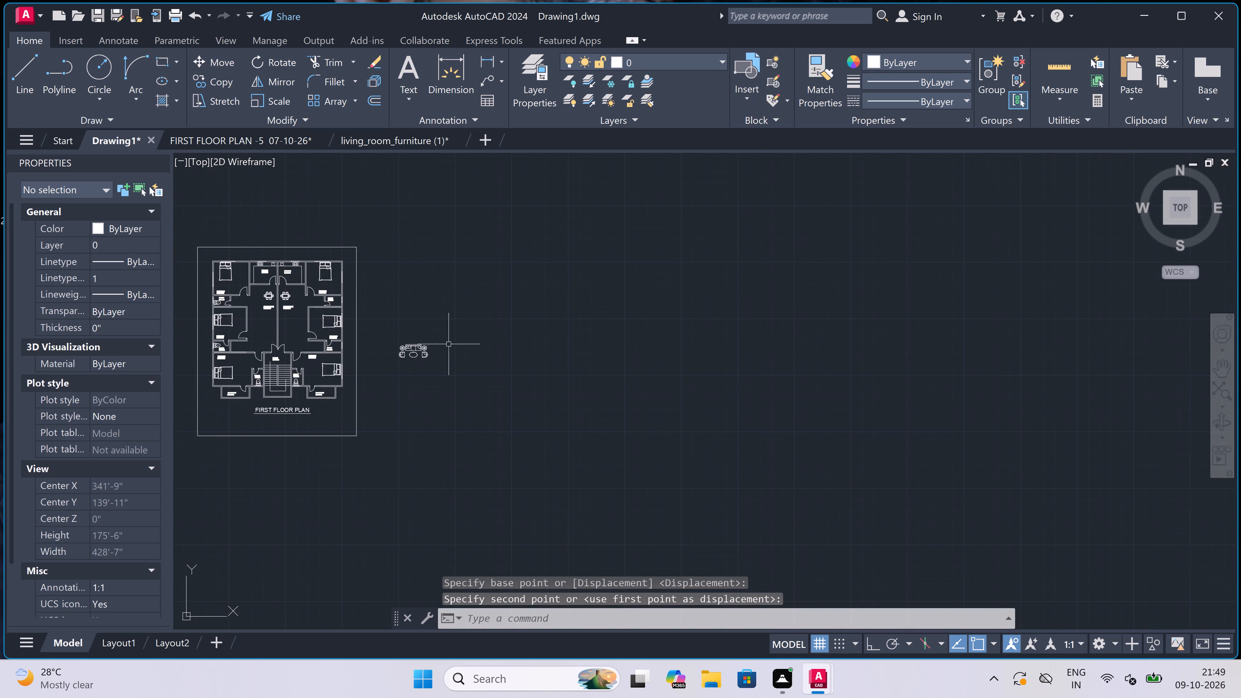
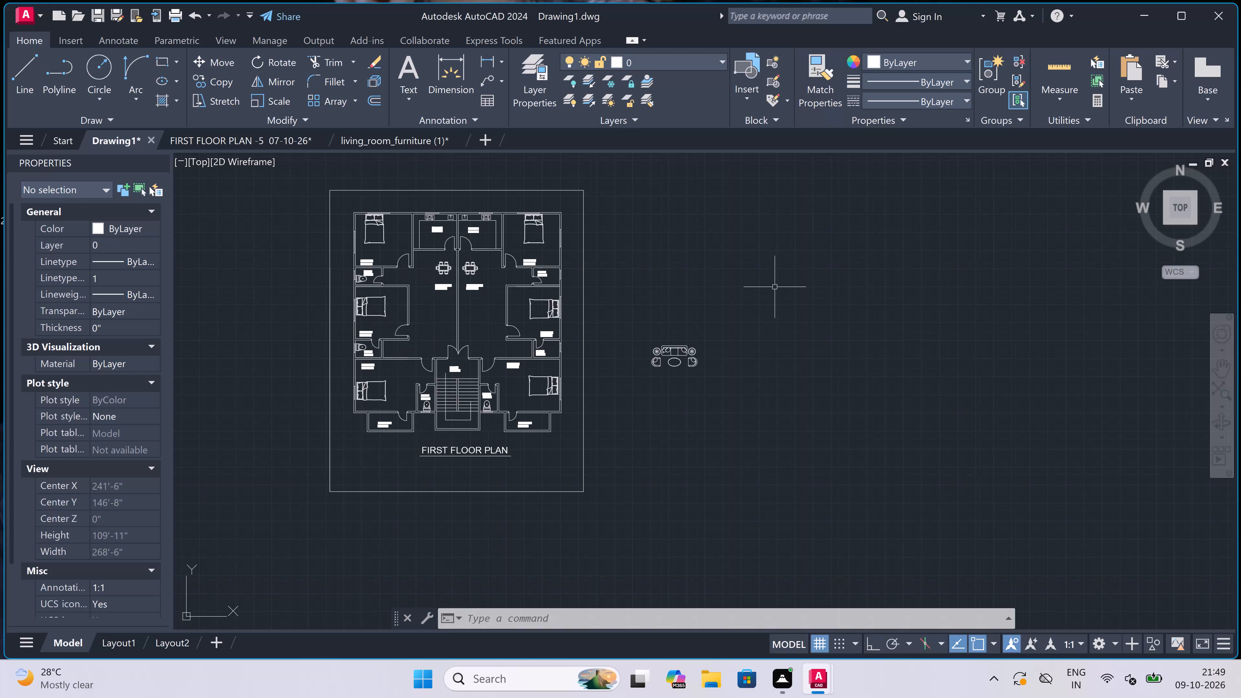
Scale the sofa set outside the sheet down slightly, using a base point at the oval table.
left_click(764, 289)
left_click(623, 413)
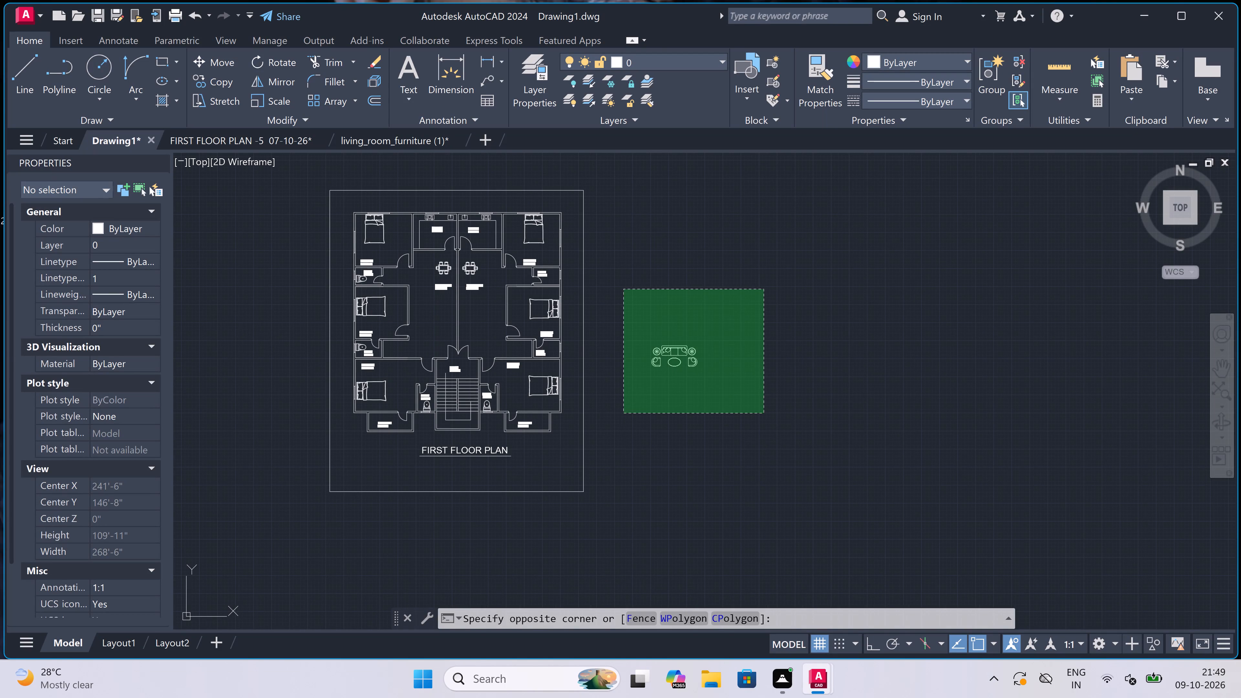
left_click(276, 100)
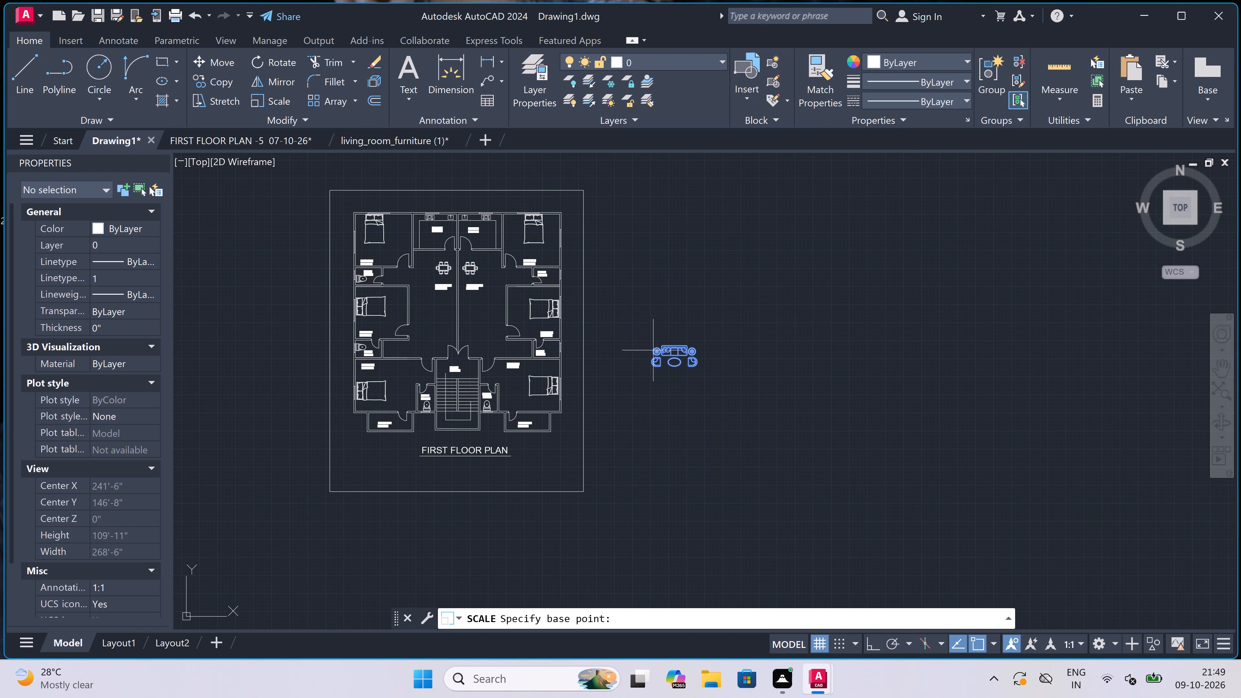
double_click(674, 363)
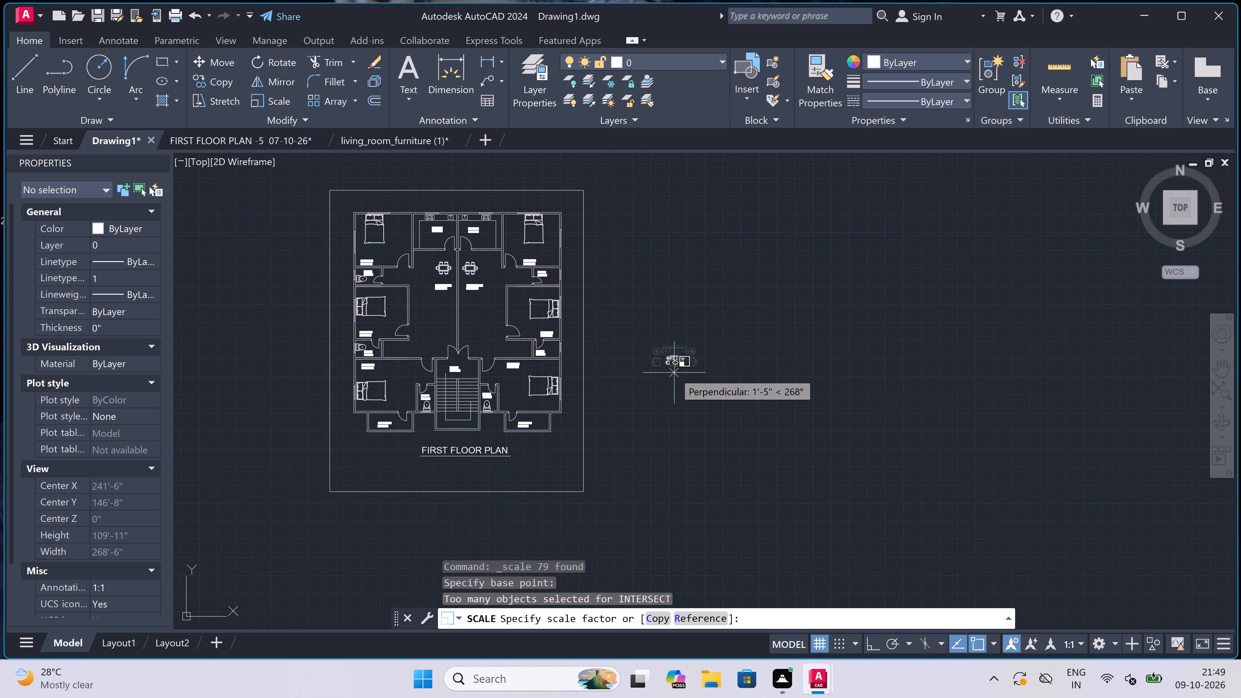
scroll(674, 372, "up", 3)
left_click(668, 412)
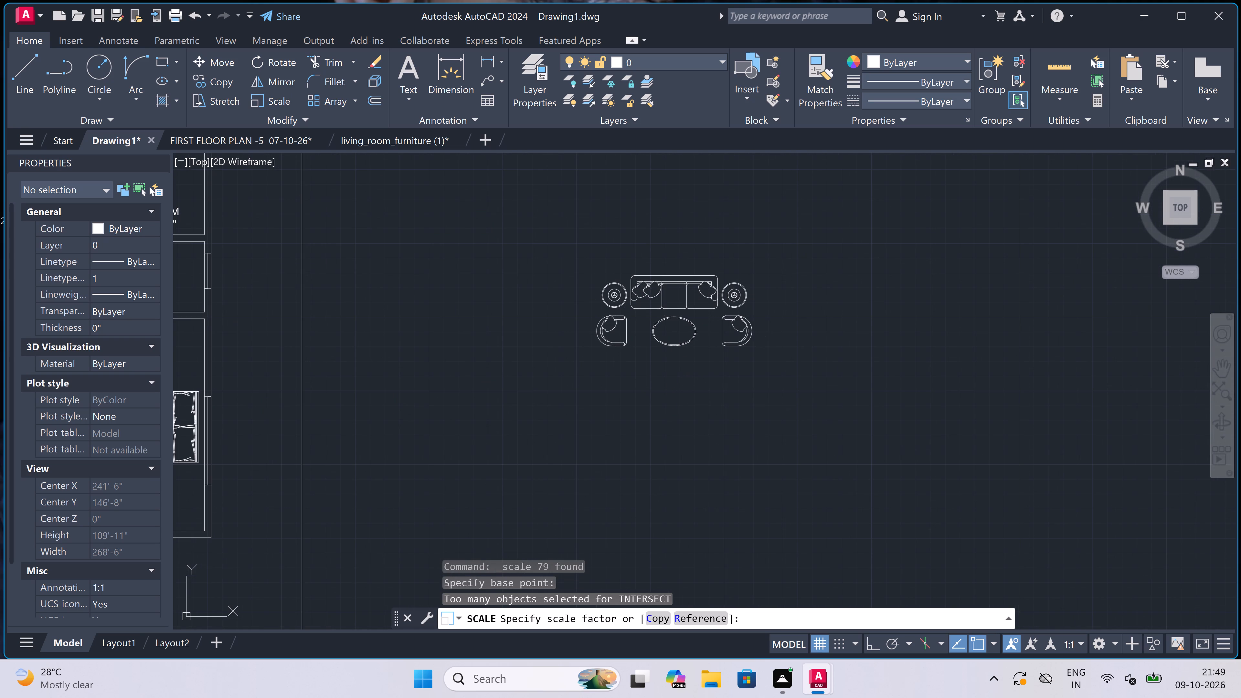
Rotate the whole sofa set 90° counterclockwise about the middle of the sofa so the seats face right.
left_click(789, 249)
left_click(551, 390)
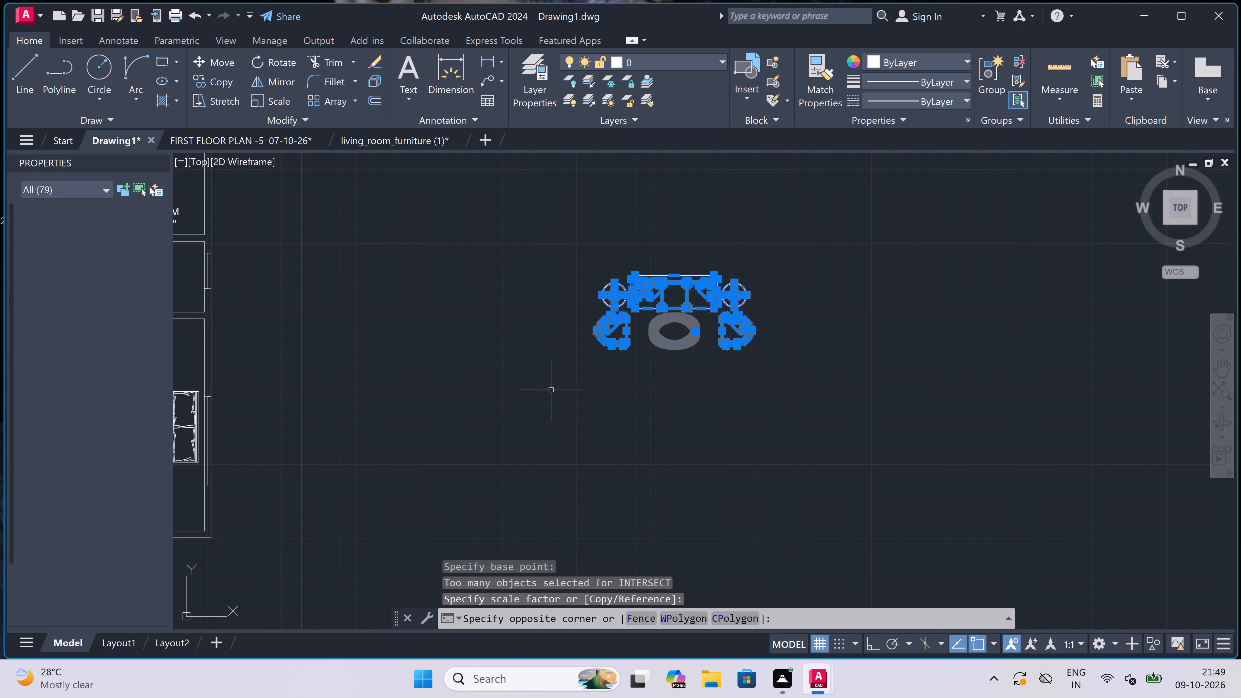
left_click(266, 58)
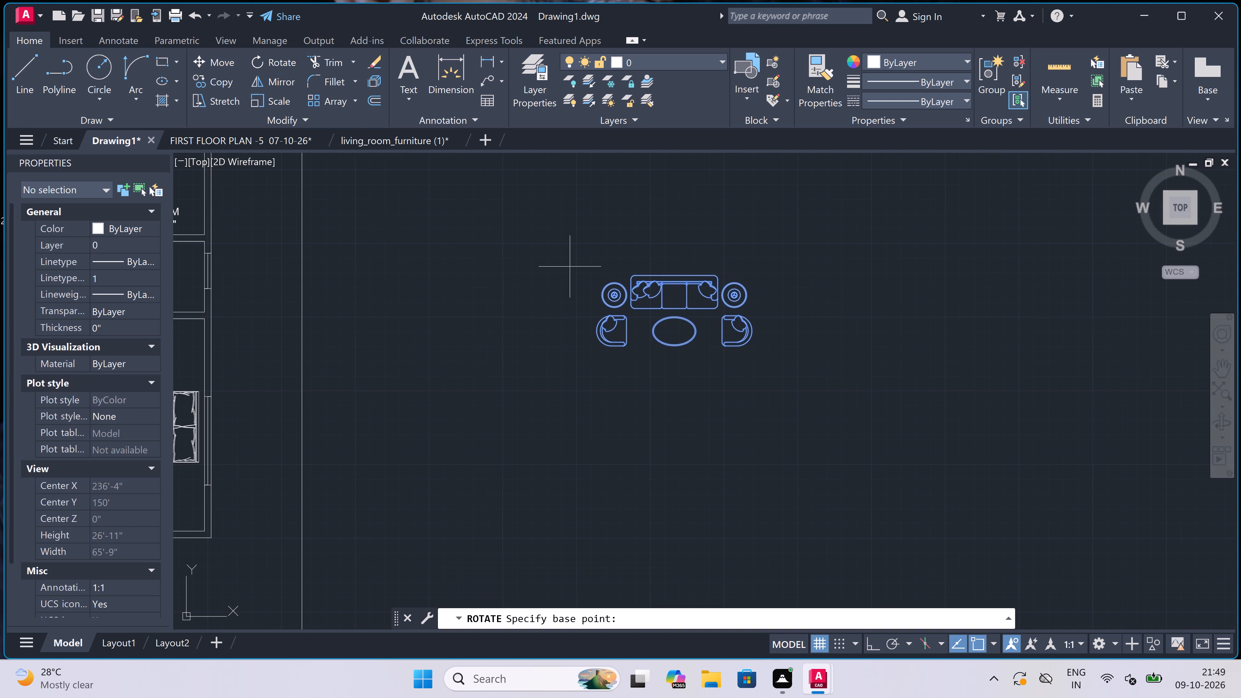
left_click(675, 298)
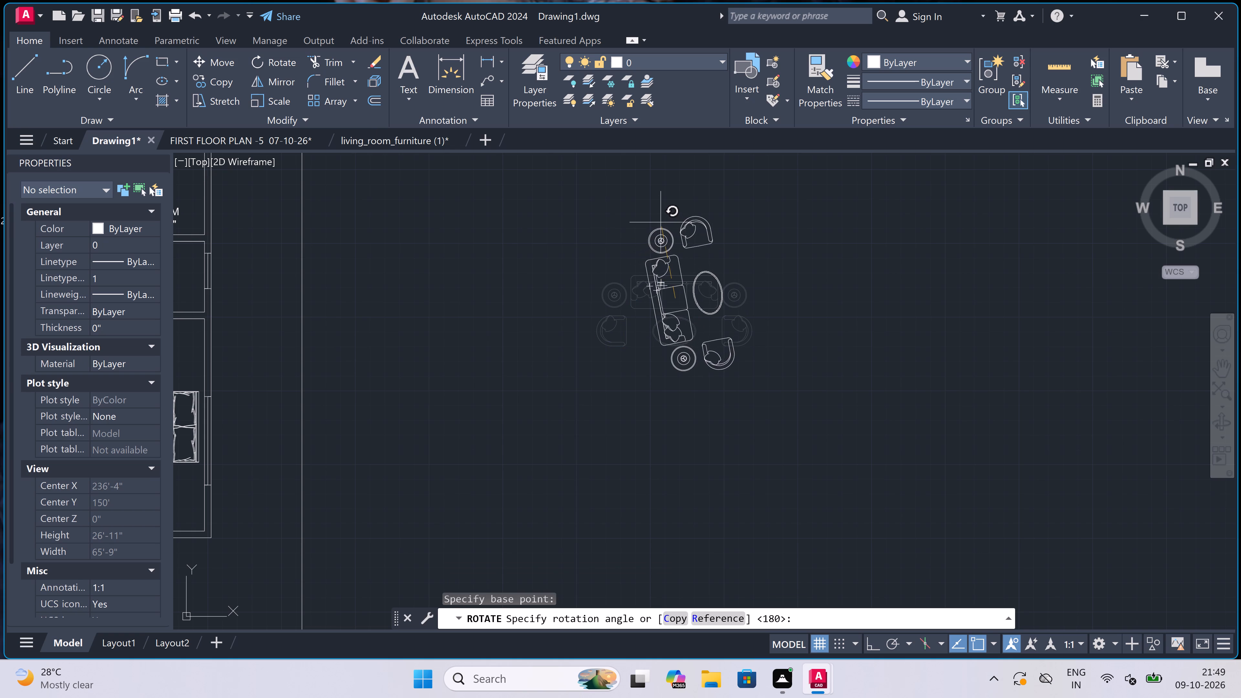
key("F8")
left_click(679, 189)
Copy the rotated sofa set from its back midpoint into the right unit's living room, with the sofa back against the central dividing wall.
left_click(742, 192)
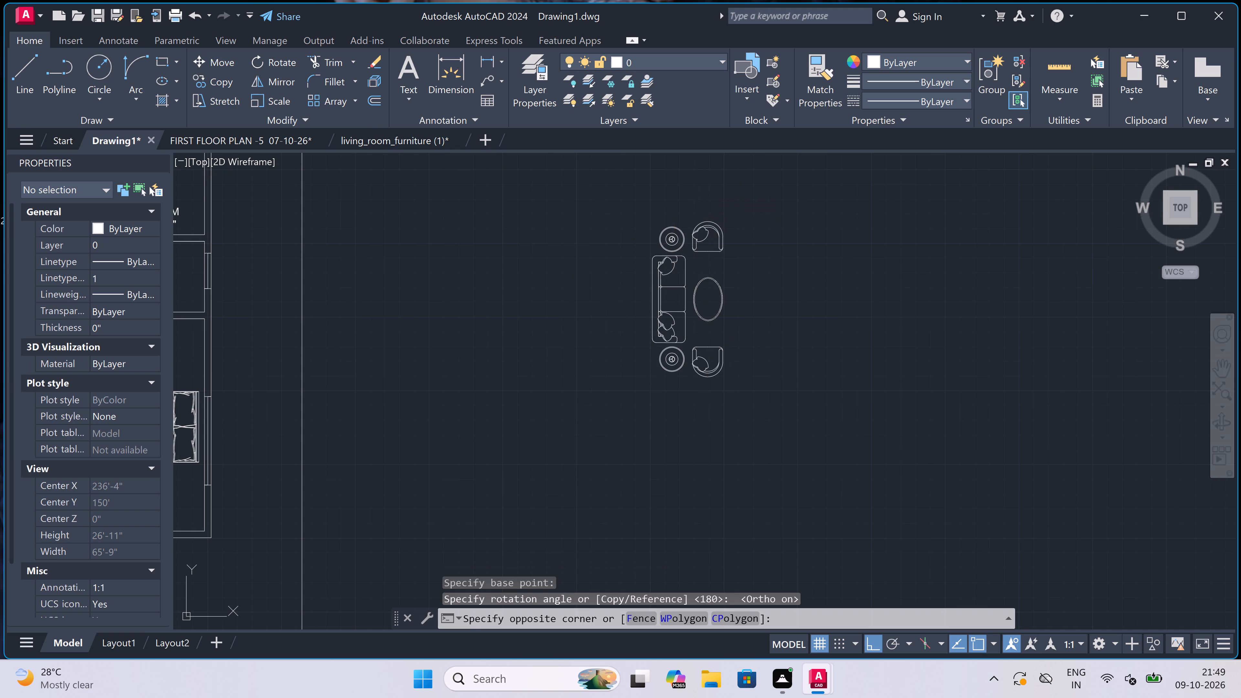
left_click(612, 365)
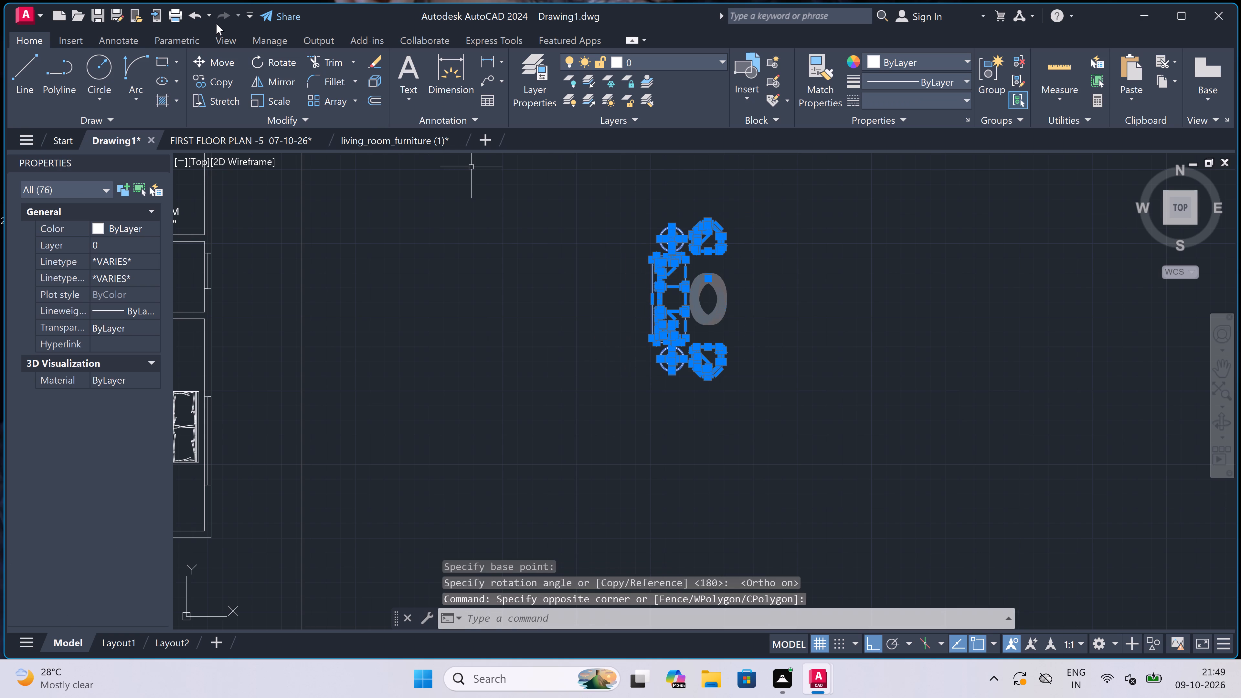
left_click(218, 79)
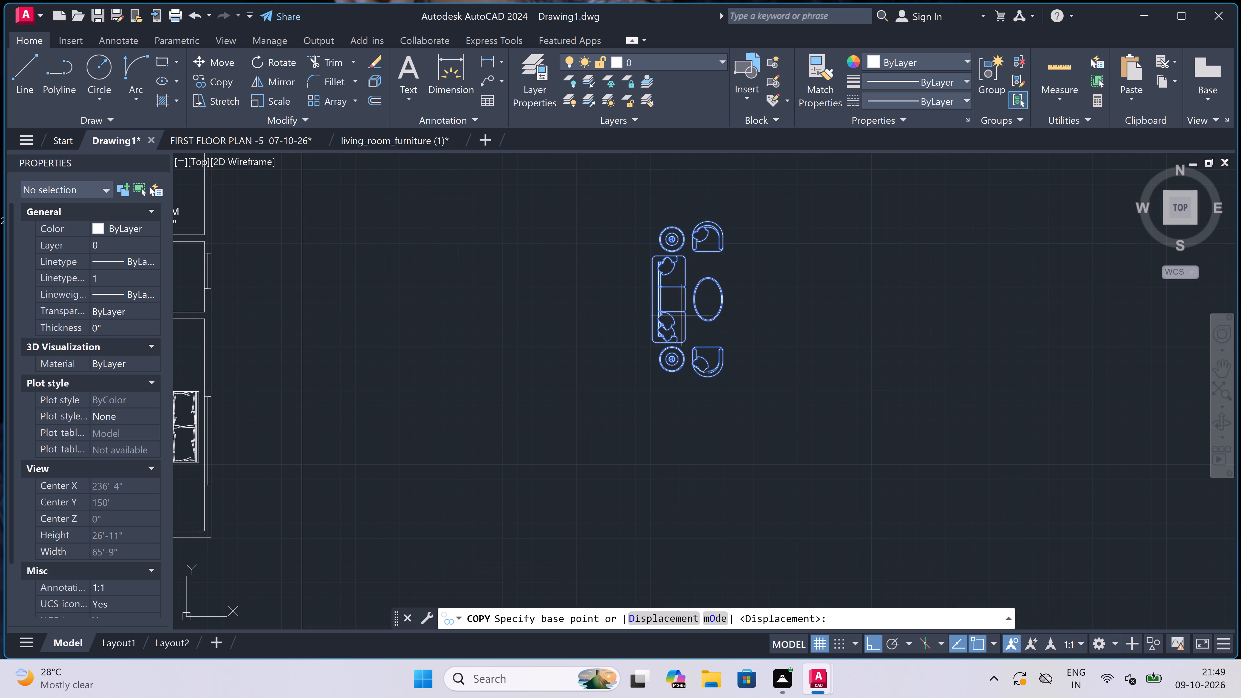
double_click(649, 301)
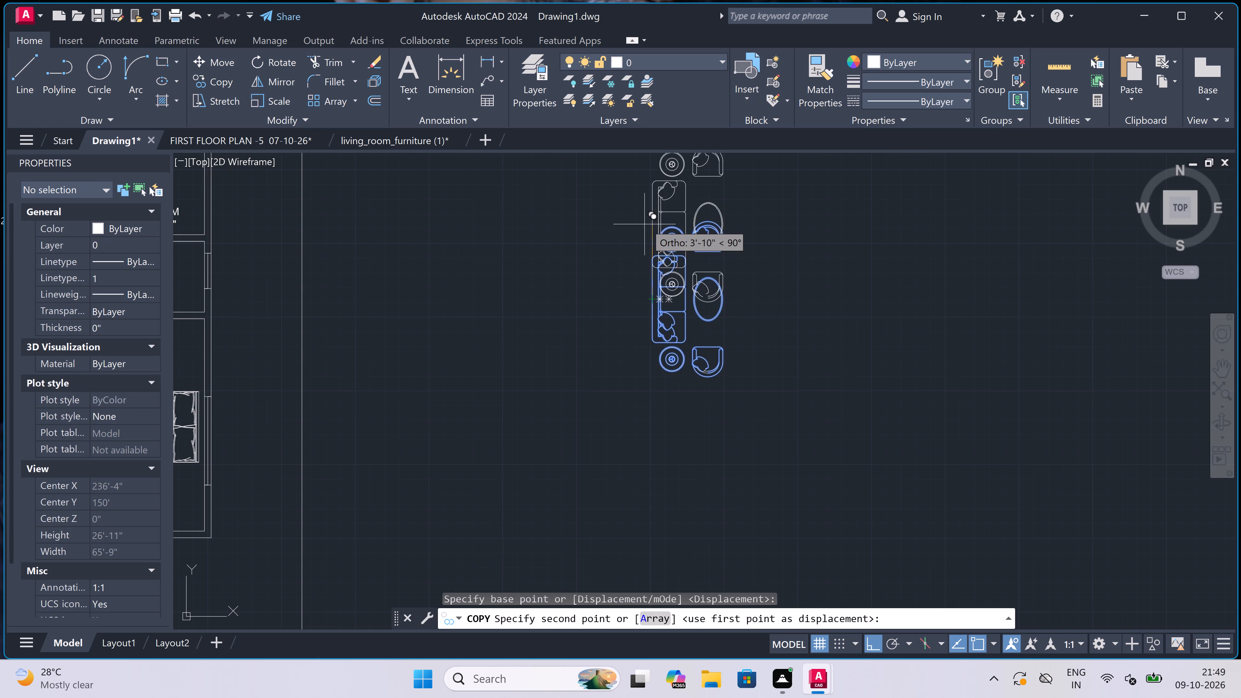
key("F8")
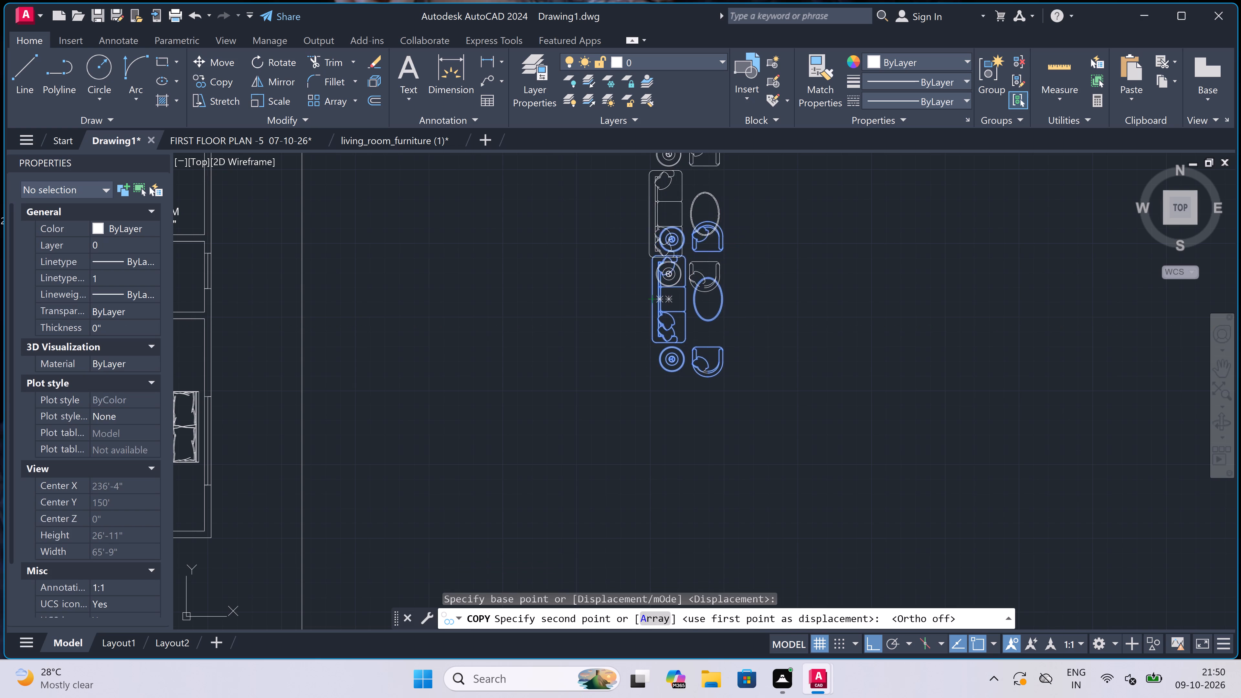
scroll(634, 298, "down", 2)
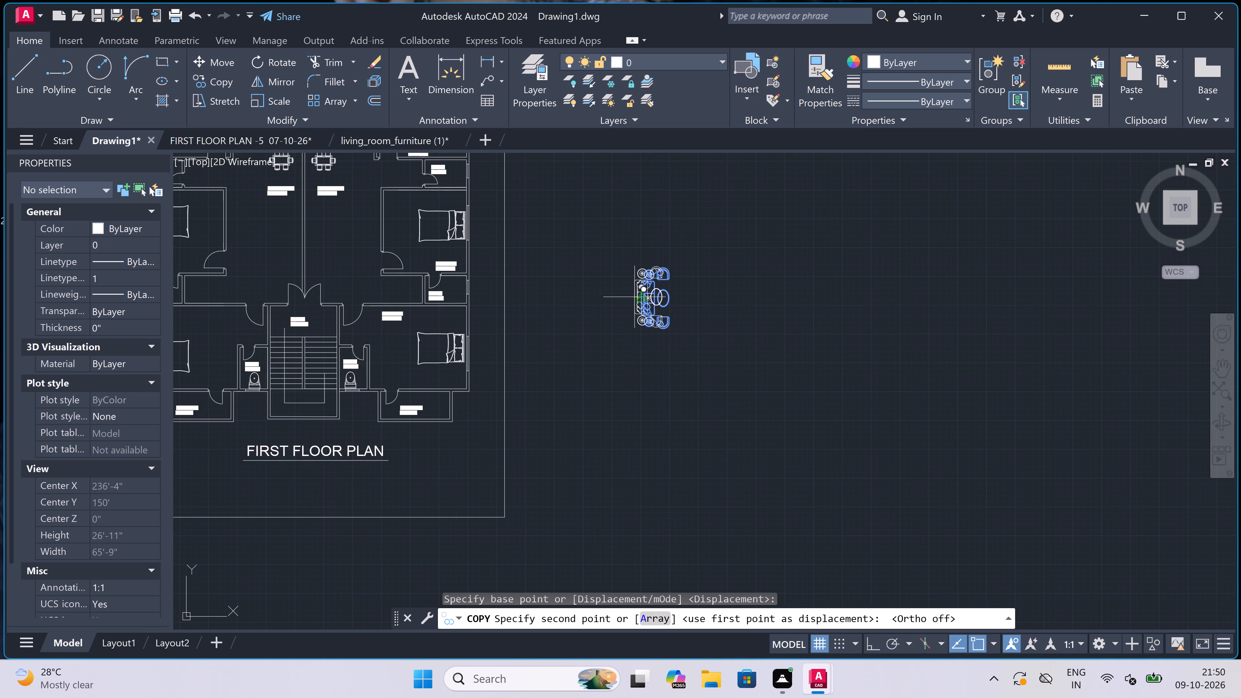
scroll(634, 297, "down", 1)
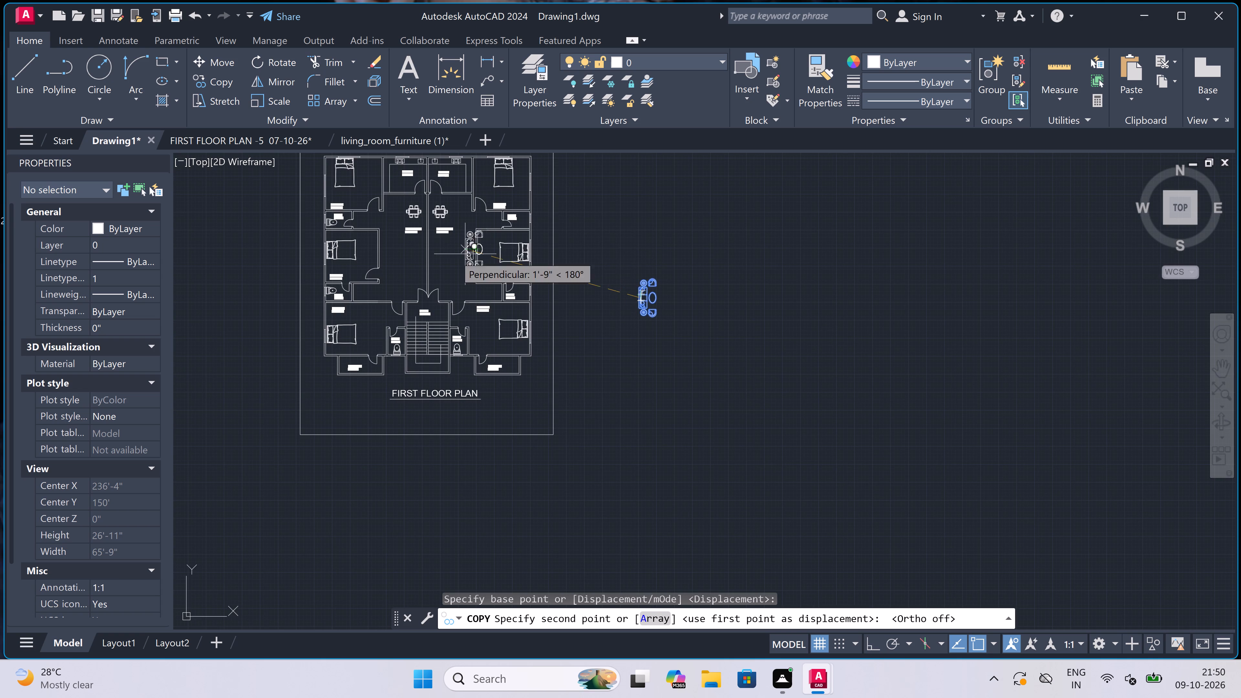
scroll(452, 255, "up", 3)
scroll(359, 251, "up", 2)
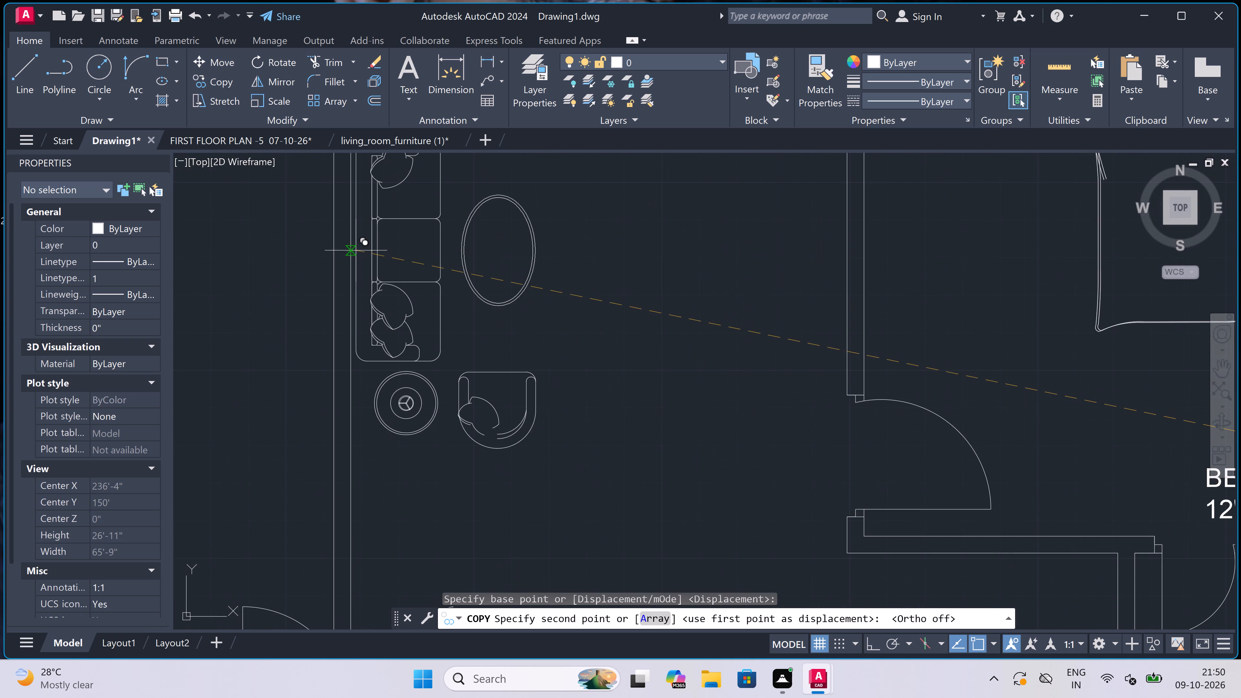
left_click(356, 250)
scroll(452, 282, "down", 5)
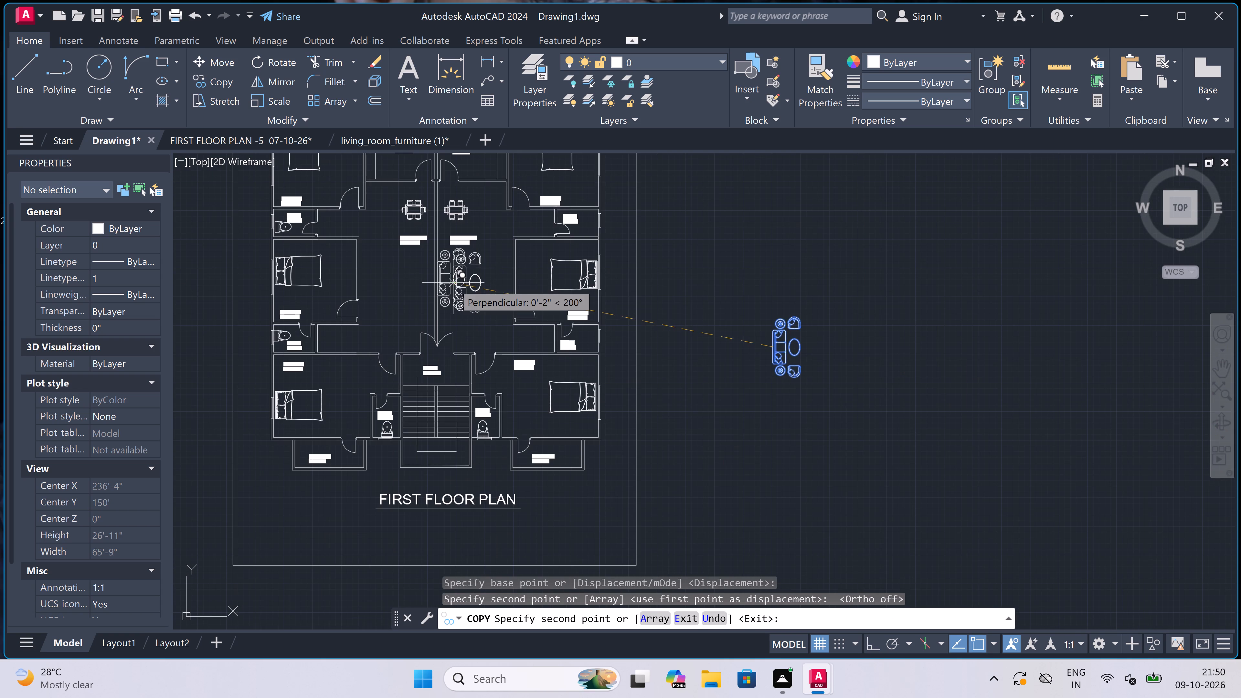
key("Escape")
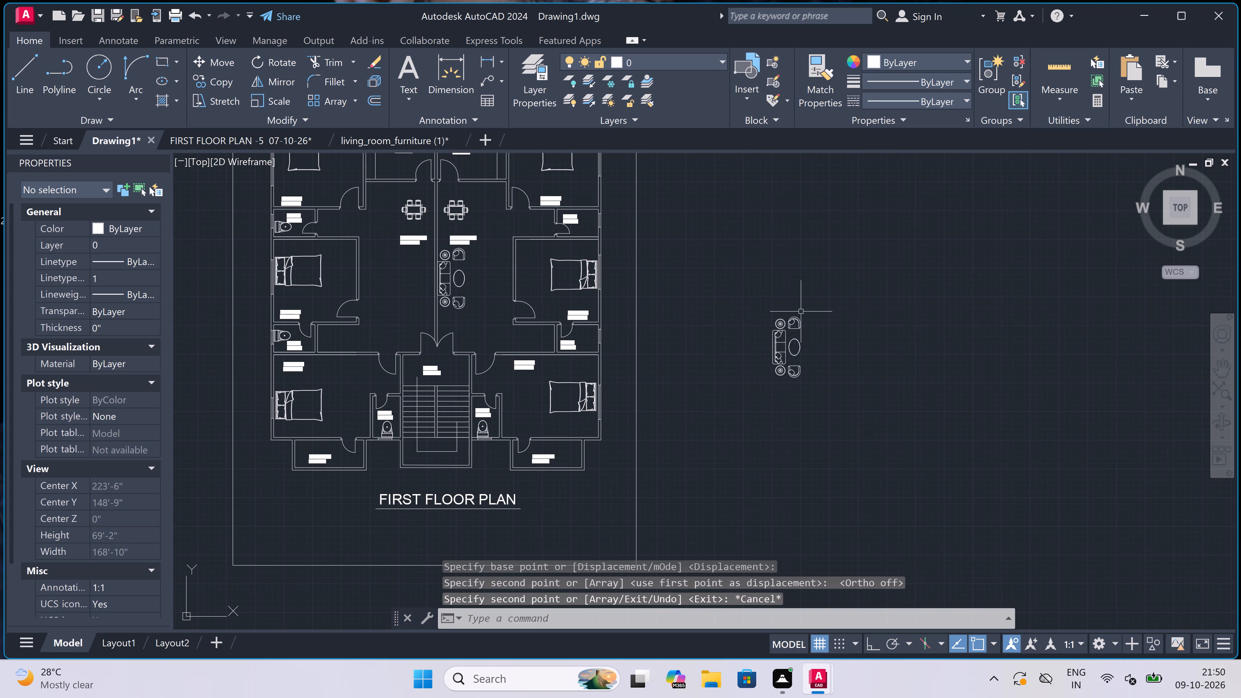
Rotate the sofa set remaining outside the sheet 180° about its oval table so the seats face left.
left_click(835, 296)
left_click(727, 422)
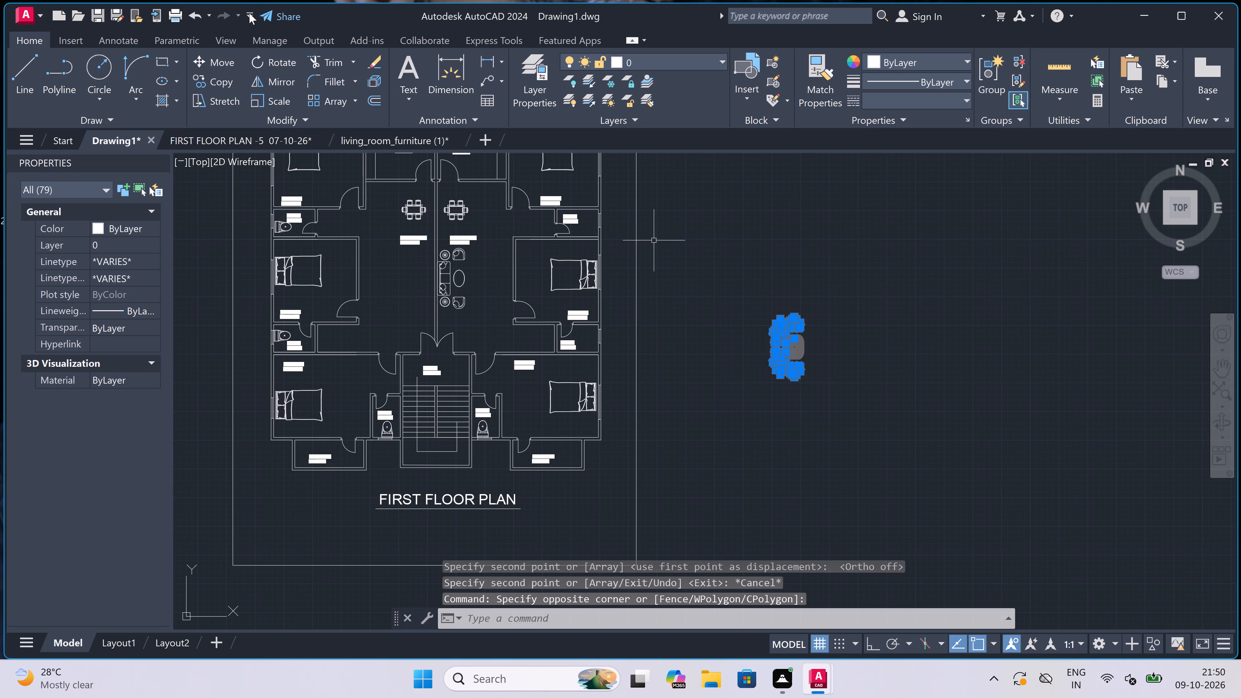
left_click(280, 55)
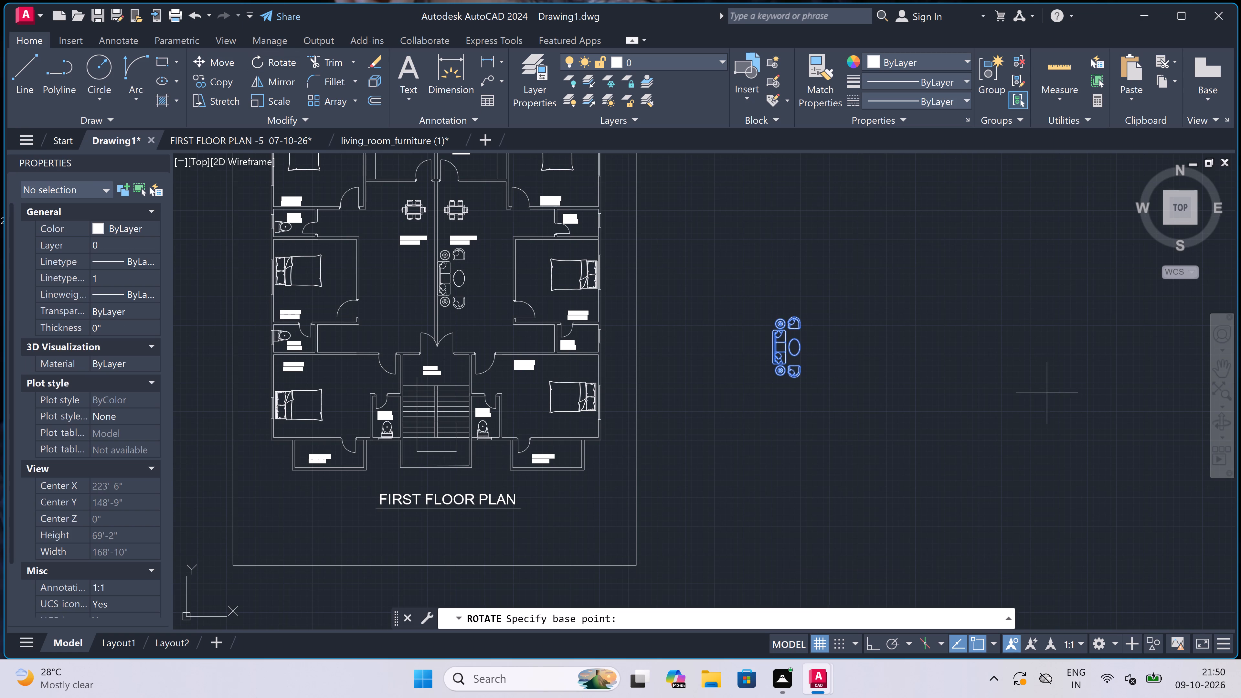
left_click(799, 345)
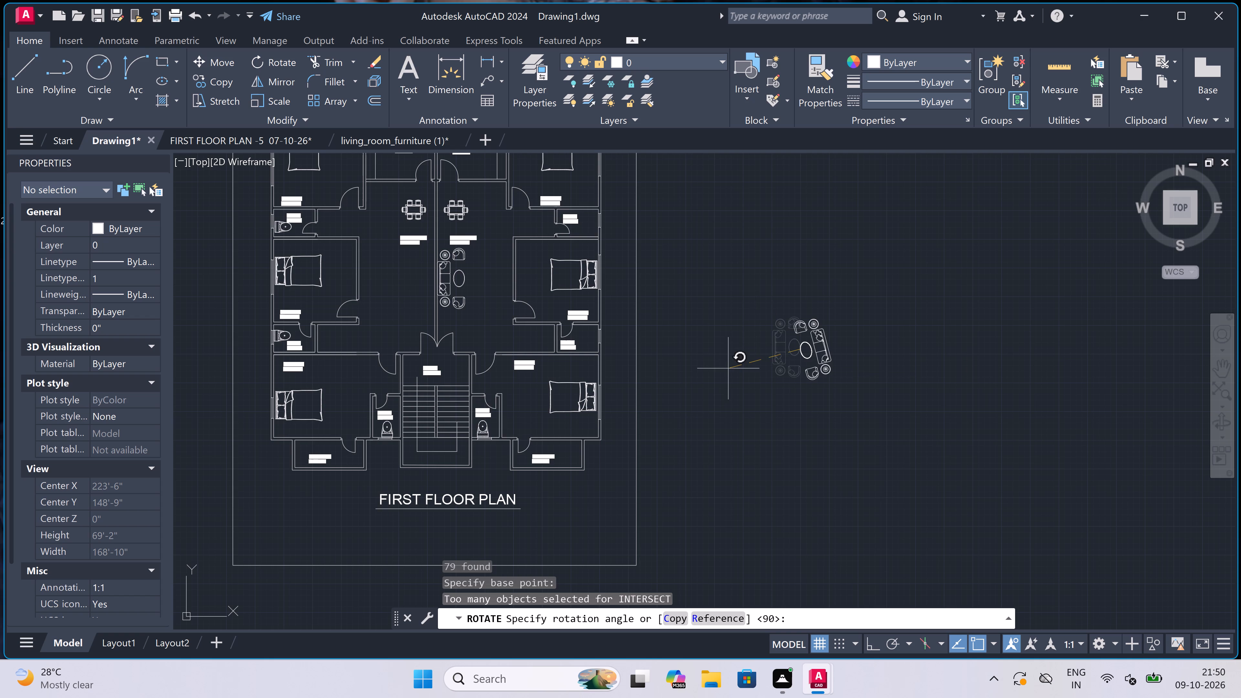
key("F8")
left_click(734, 328)
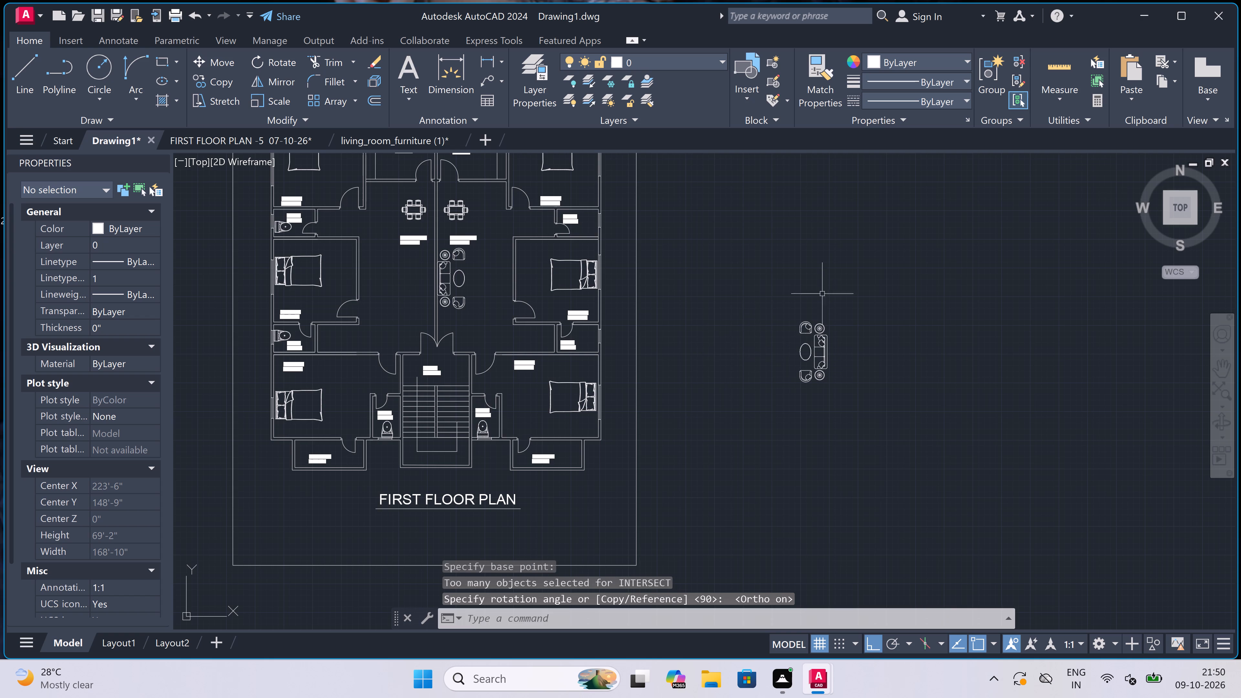
Copy the turned sofa set from its back midpoint into the left unit's living room, with the sofa back against the central dividing wall.
left_click(844, 282)
left_click(753, 427)
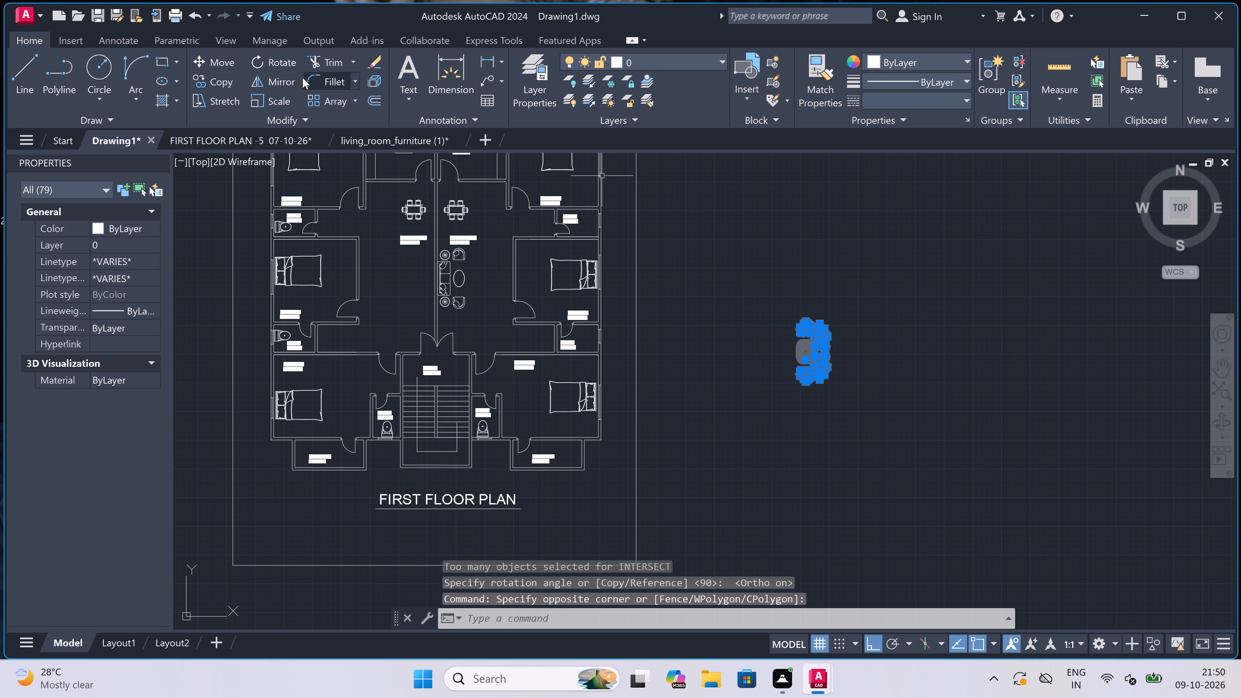
left_click(211, 76)
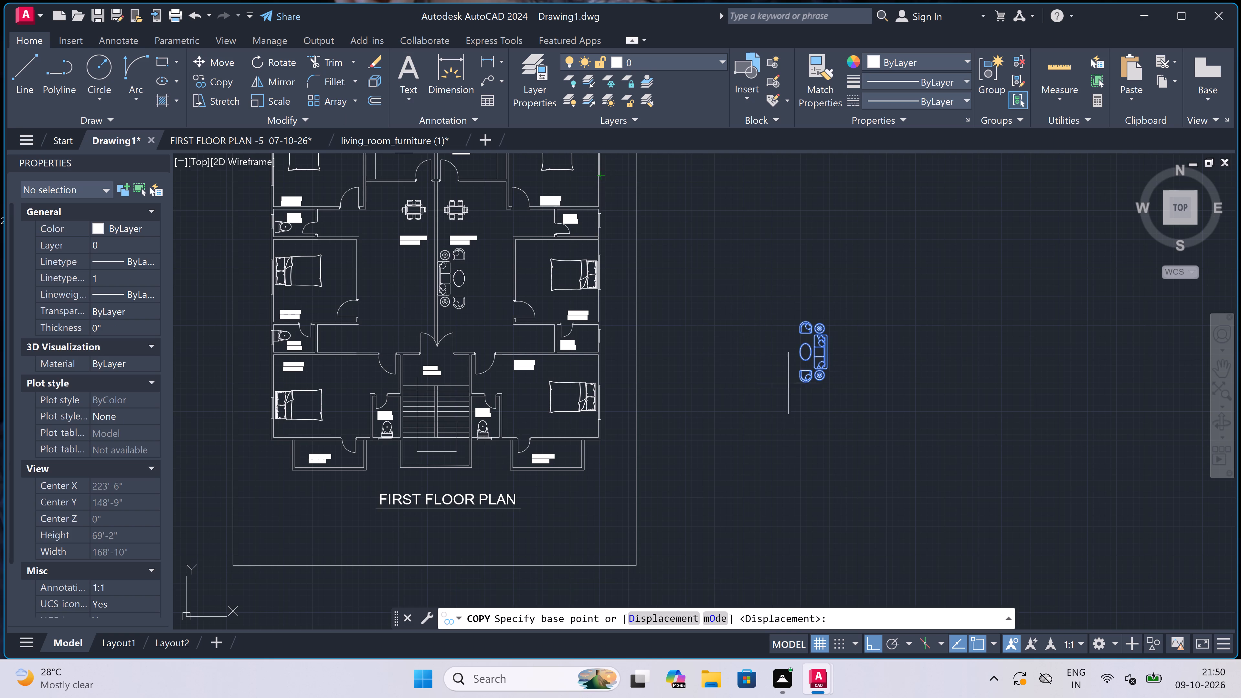
scroll(847, 347, "up", 3)
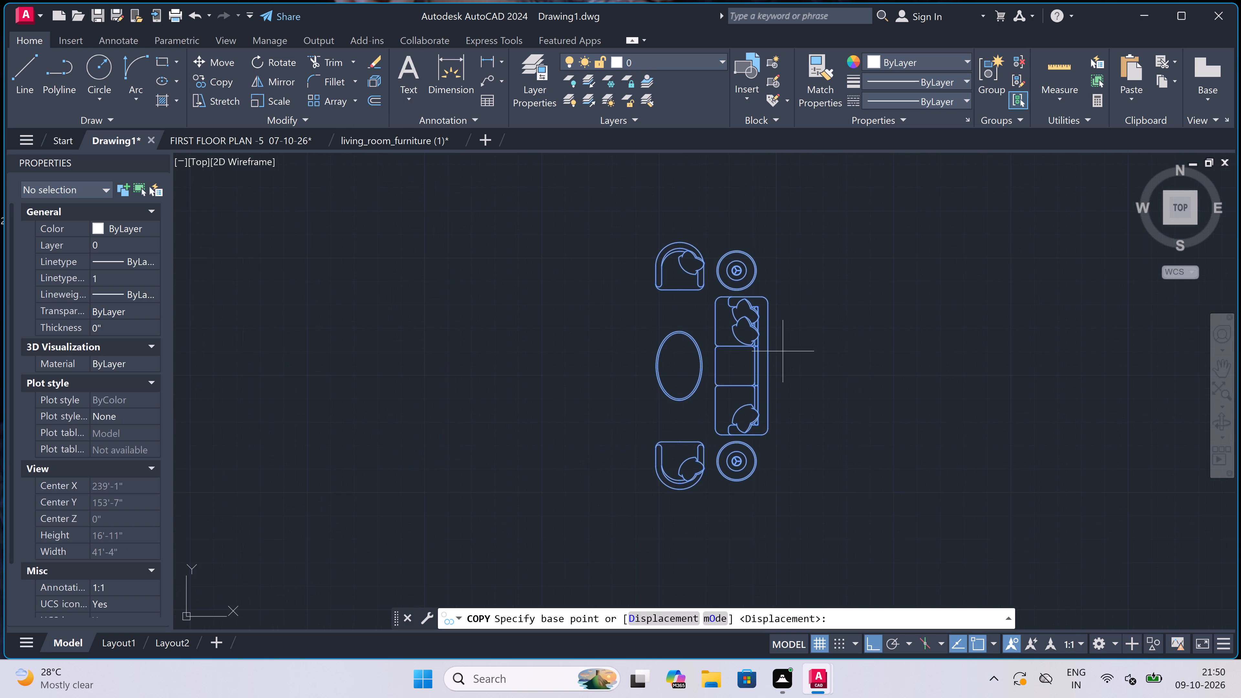
left_click(765, 361)
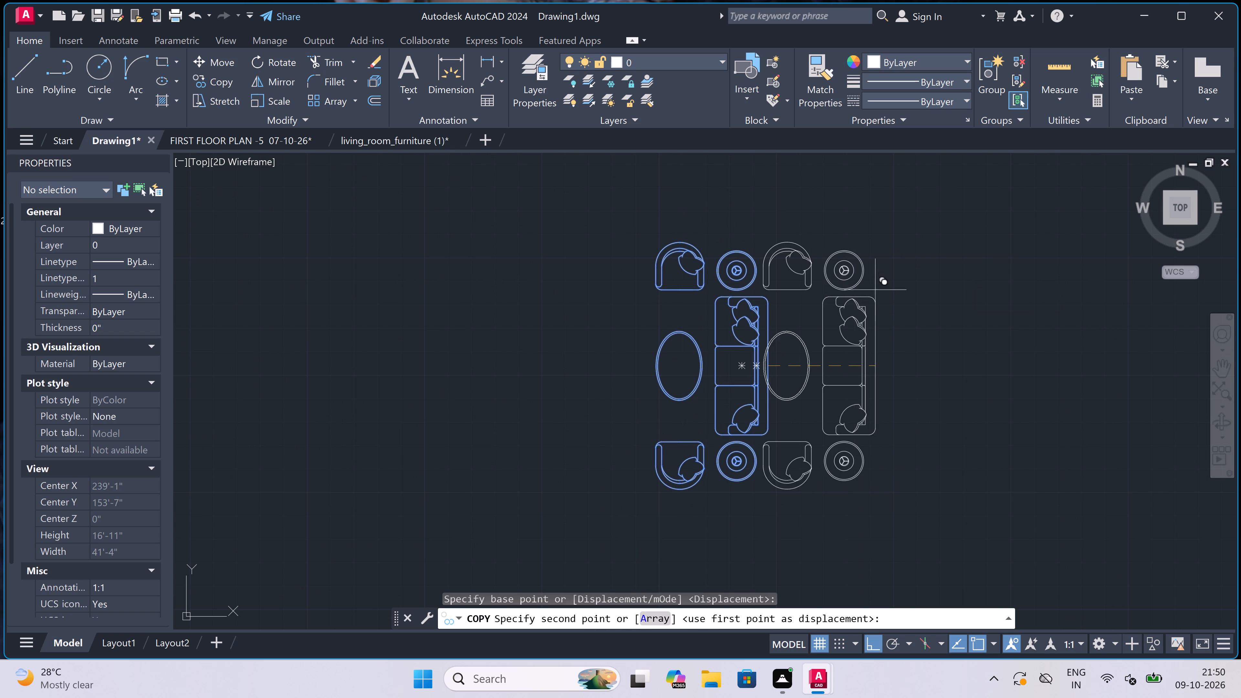
key("F8")
scroll(973, 290, "down", 4)
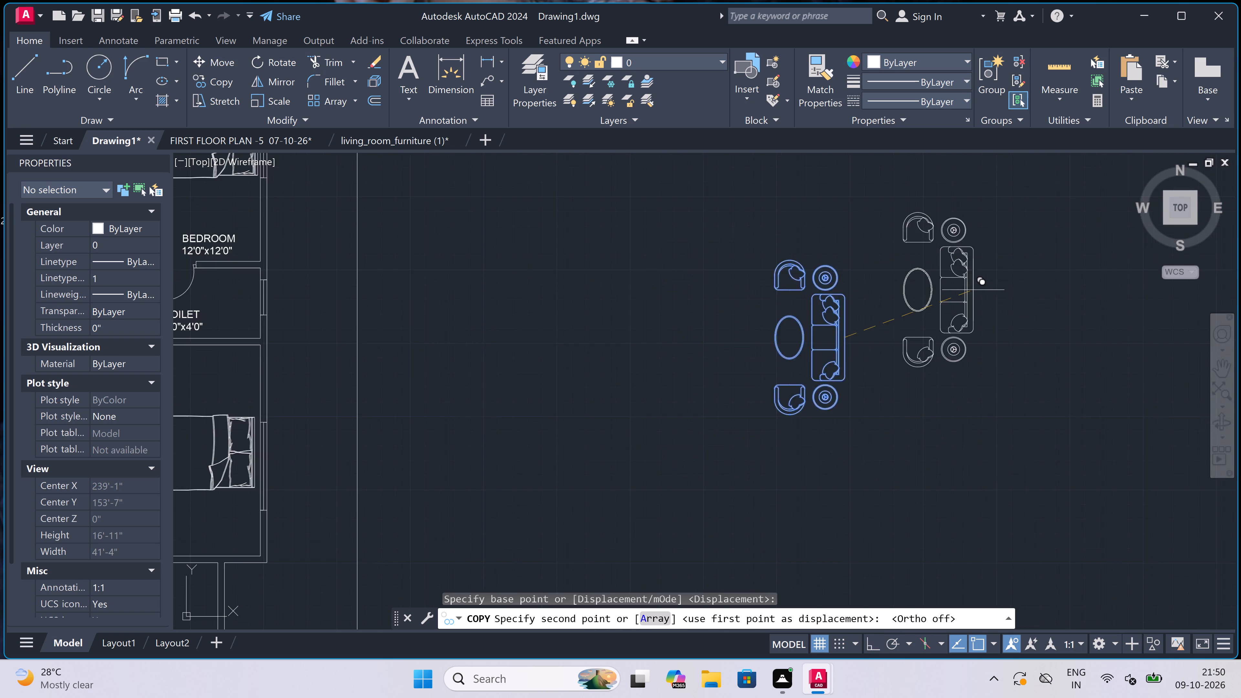
scroll(691, 245, "up", 3)
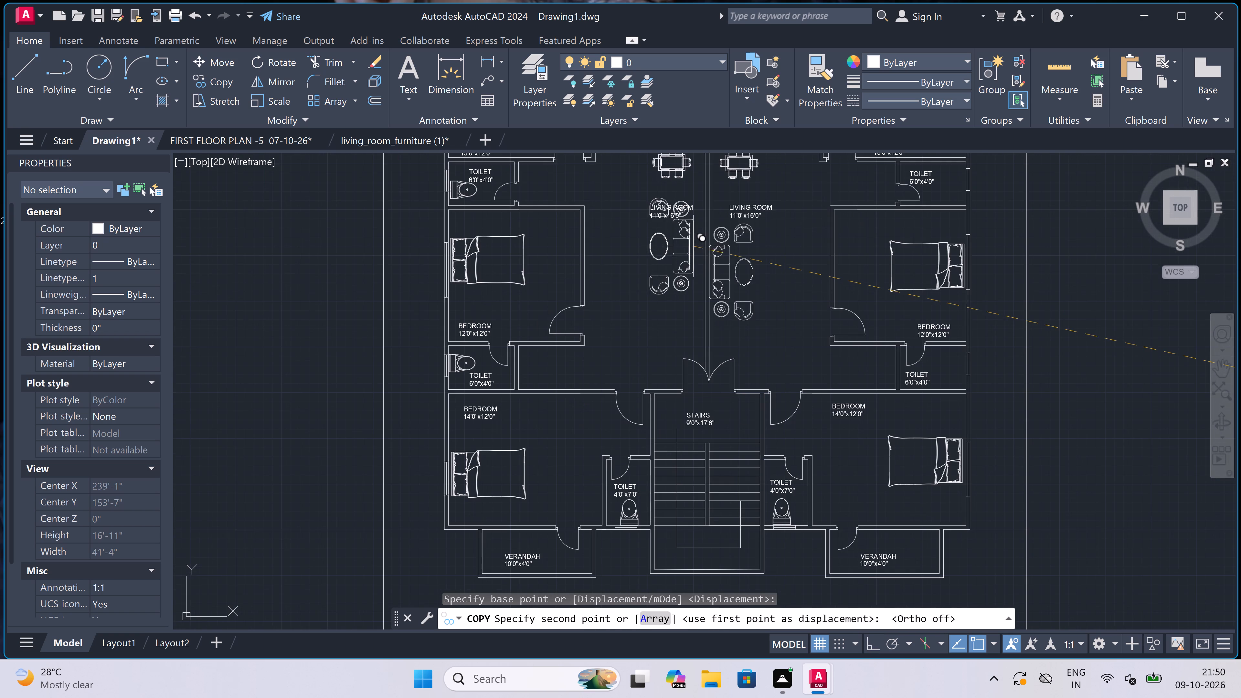
scroll(696, 253, "up", 3)
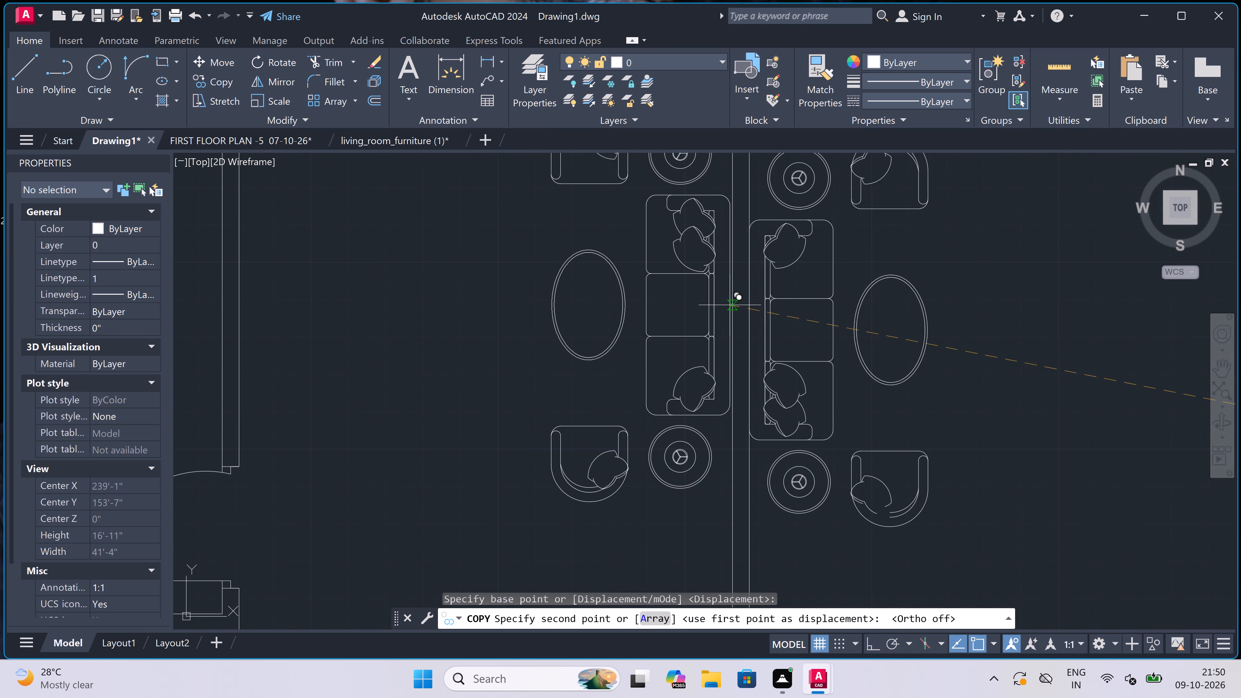
scroll(727, 307, "up", 2)
left_click(721, 318)
scroll(732, 300, "down", 4)
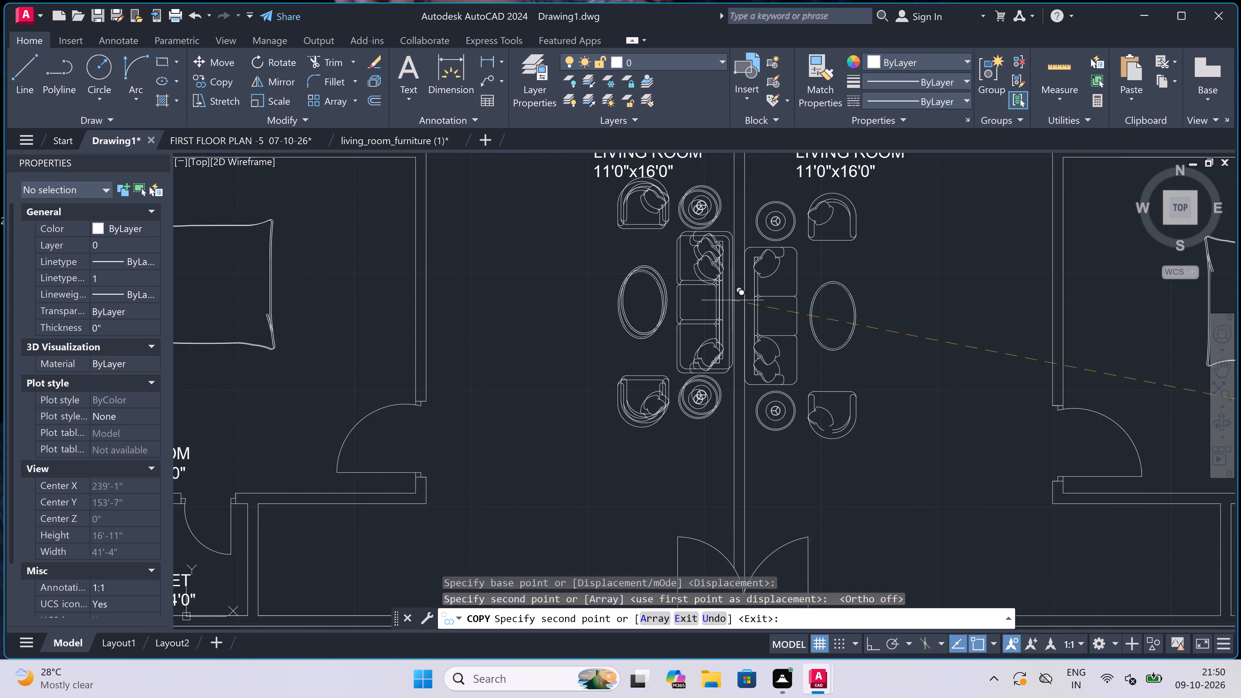
key("Escape")
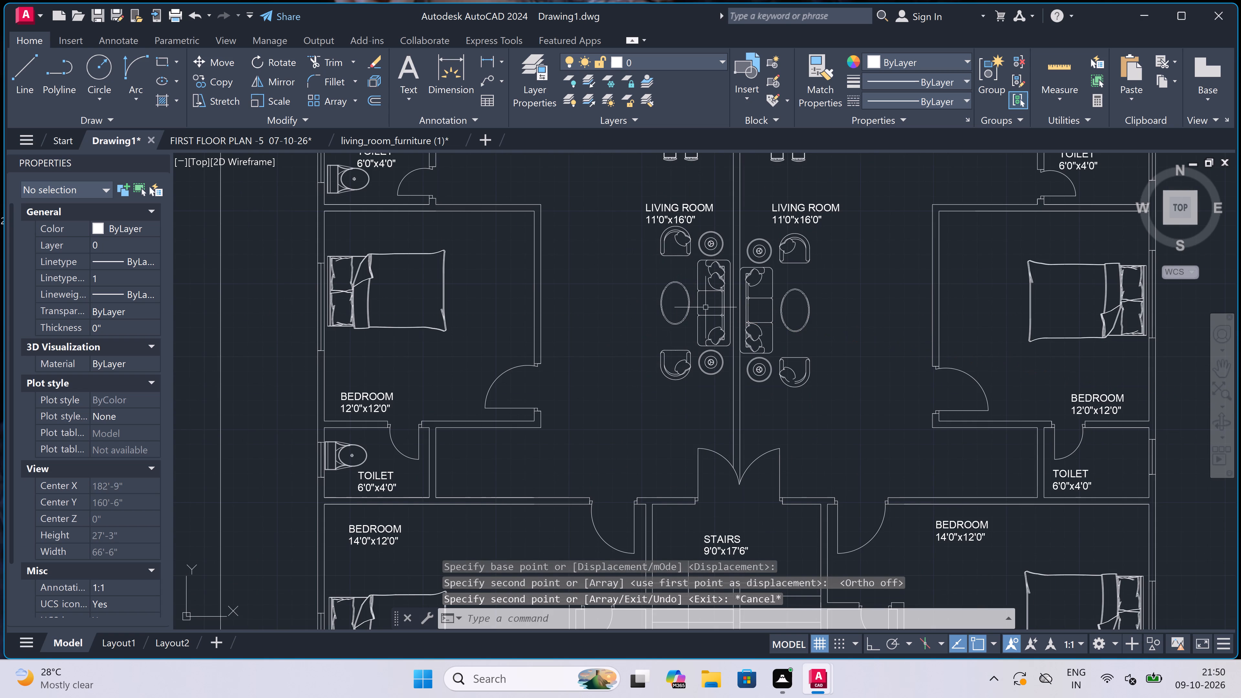
Delete the leftover sofa set outside the floor plan sheet.
scroll(677, 302, "down", 3)
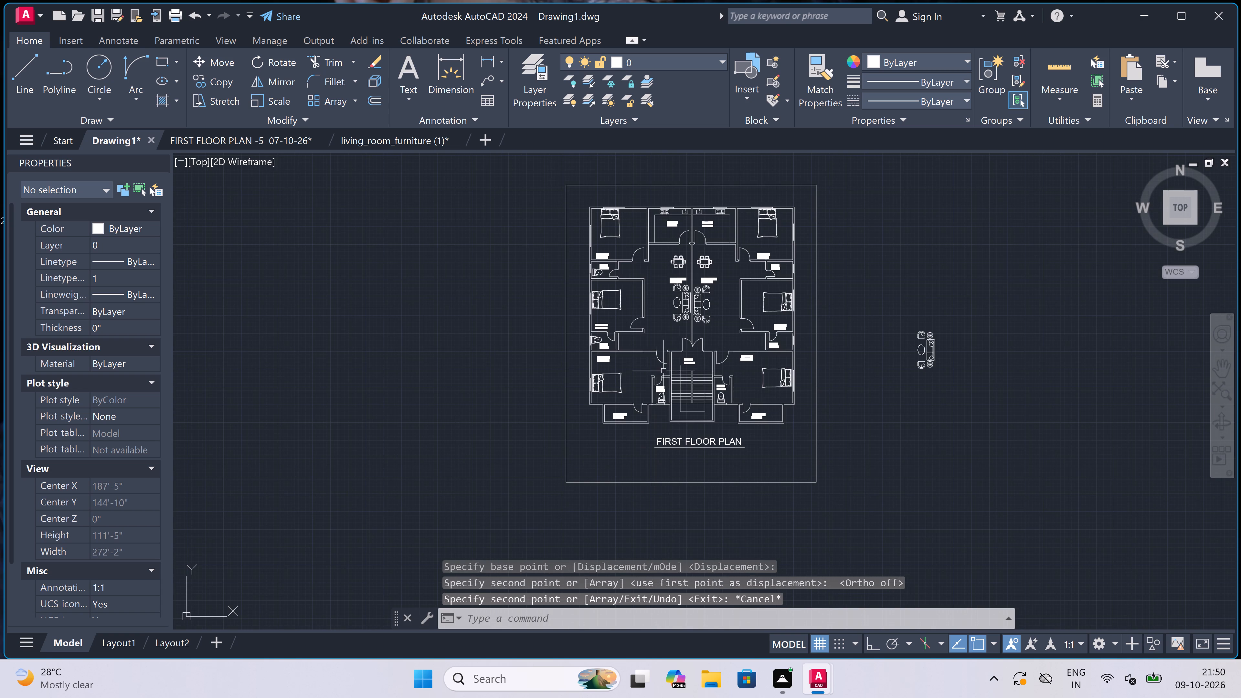
left_click_drag(983, 299, 979, 309)
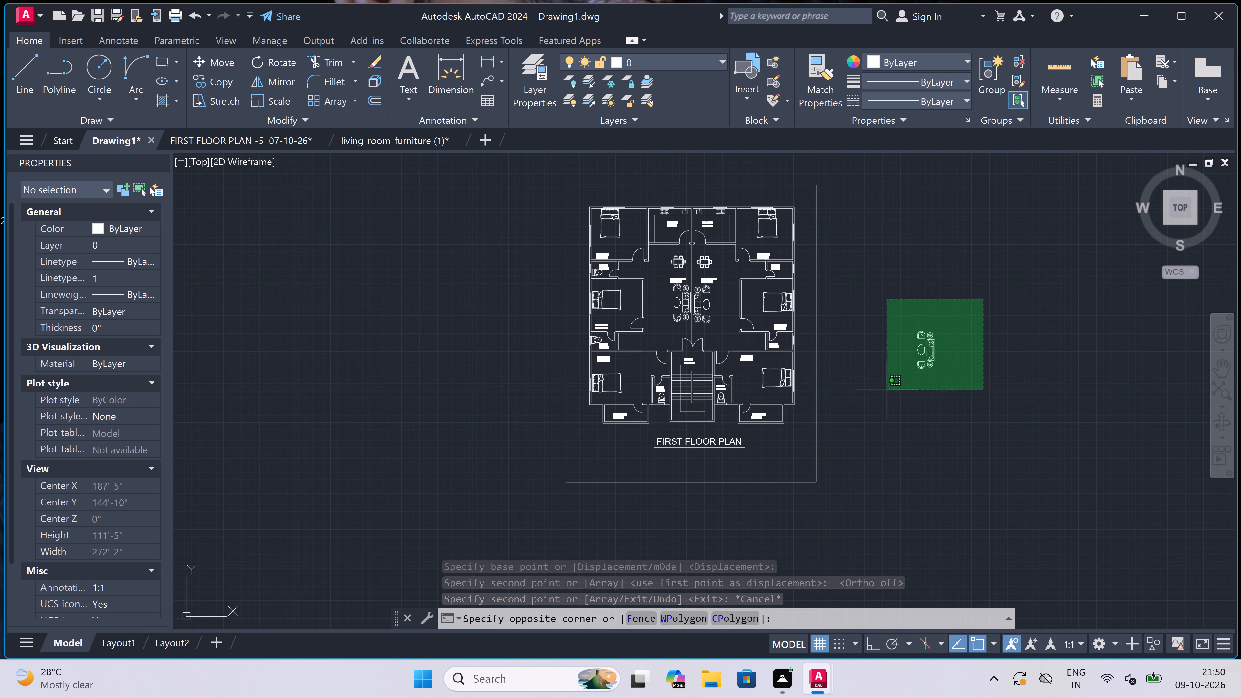
left_click(879, 403)
key("Delete")
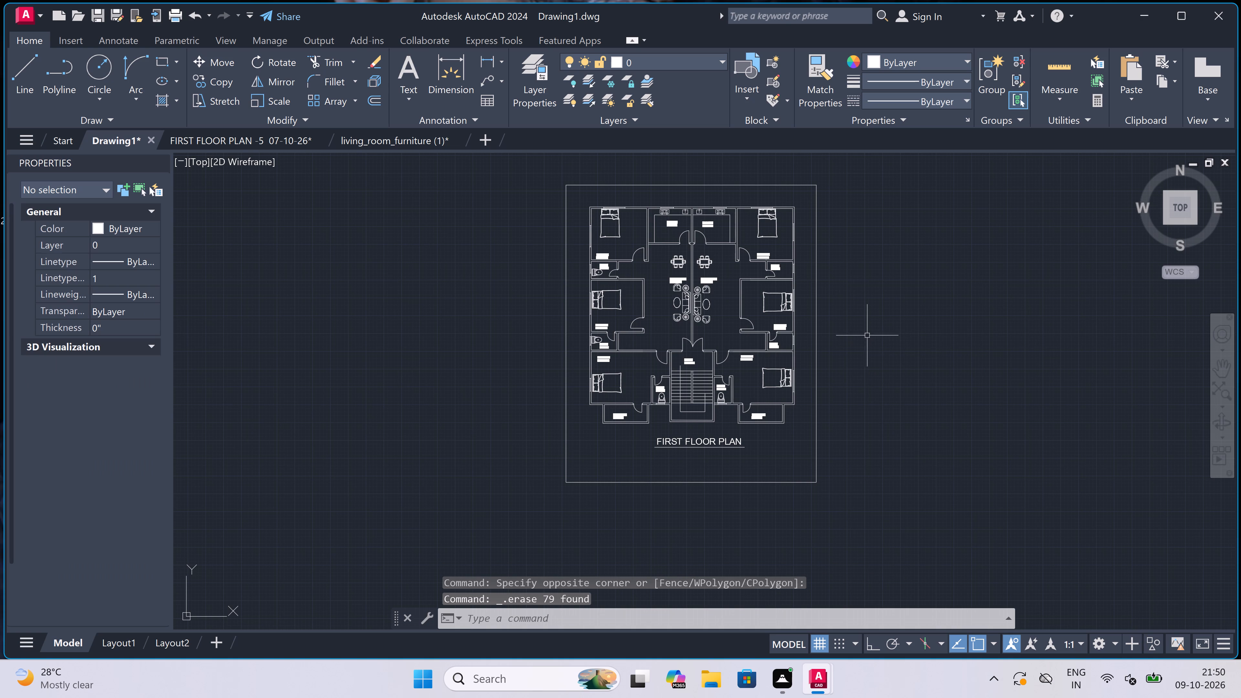
Move the left unit's LIVING ROOM 11'0"x16'0" label up and to the left, clear of the sofa set.
scroll(695, 239, "up", 3)
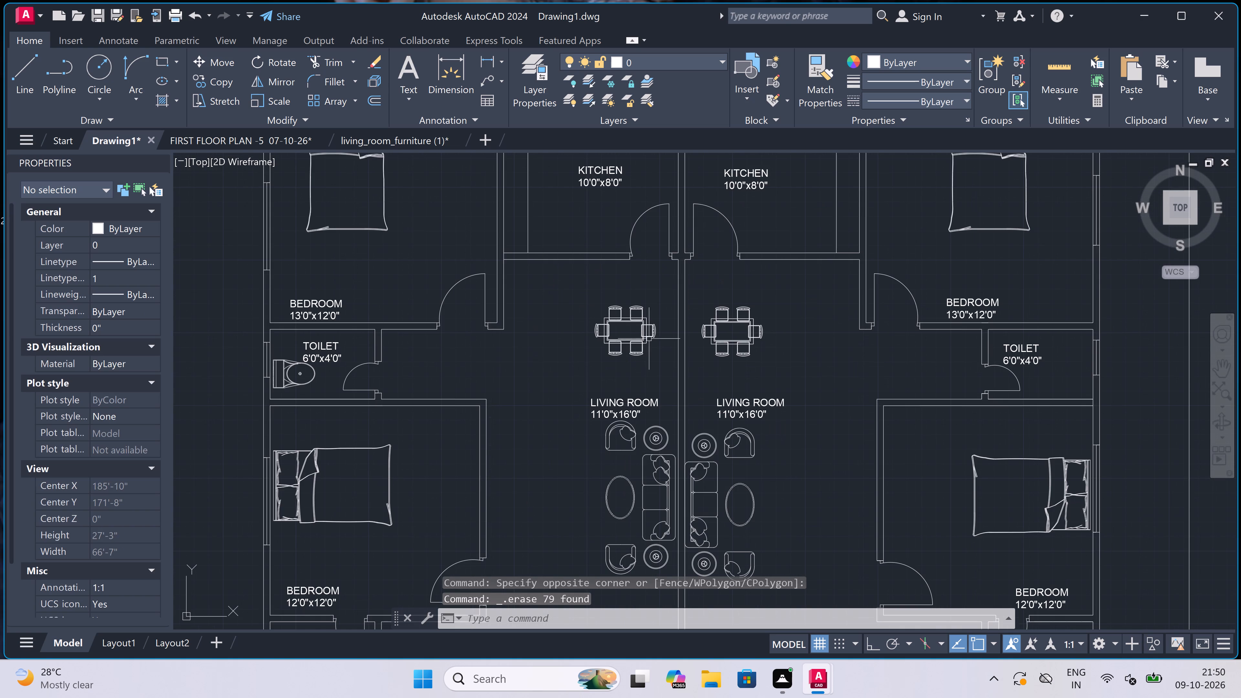
scroll(623, 407, "up", 1)
left_click(605, 400)
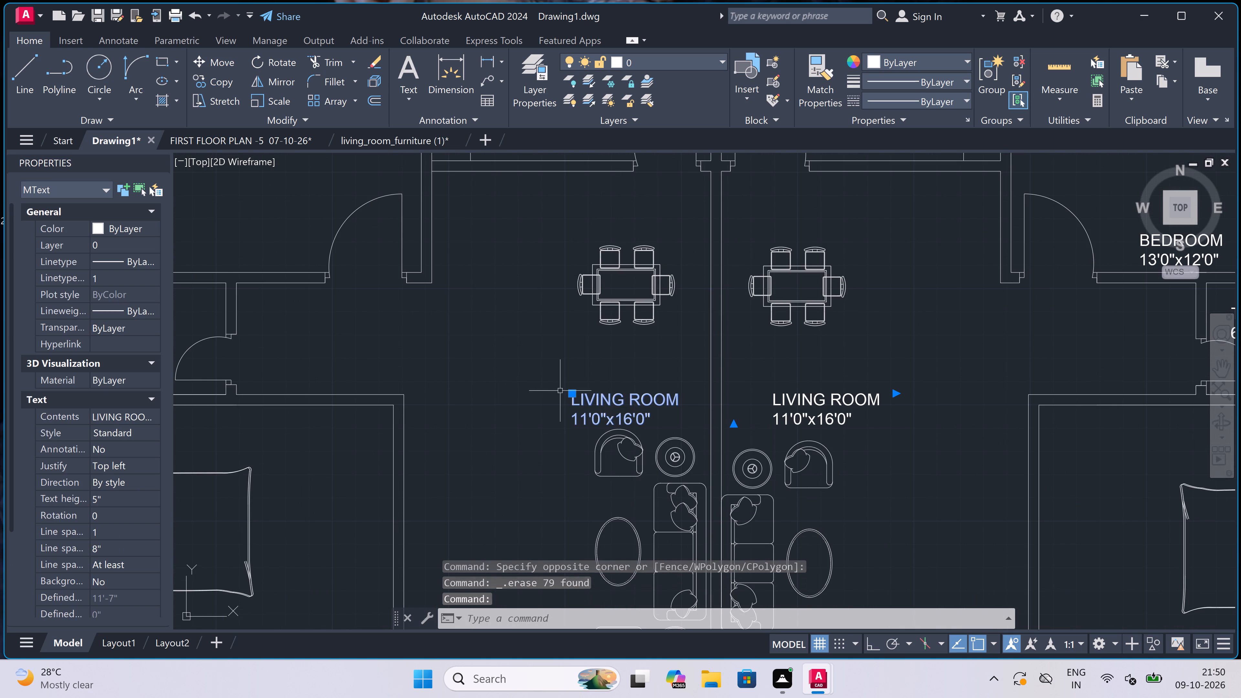
left_click(572, 394)
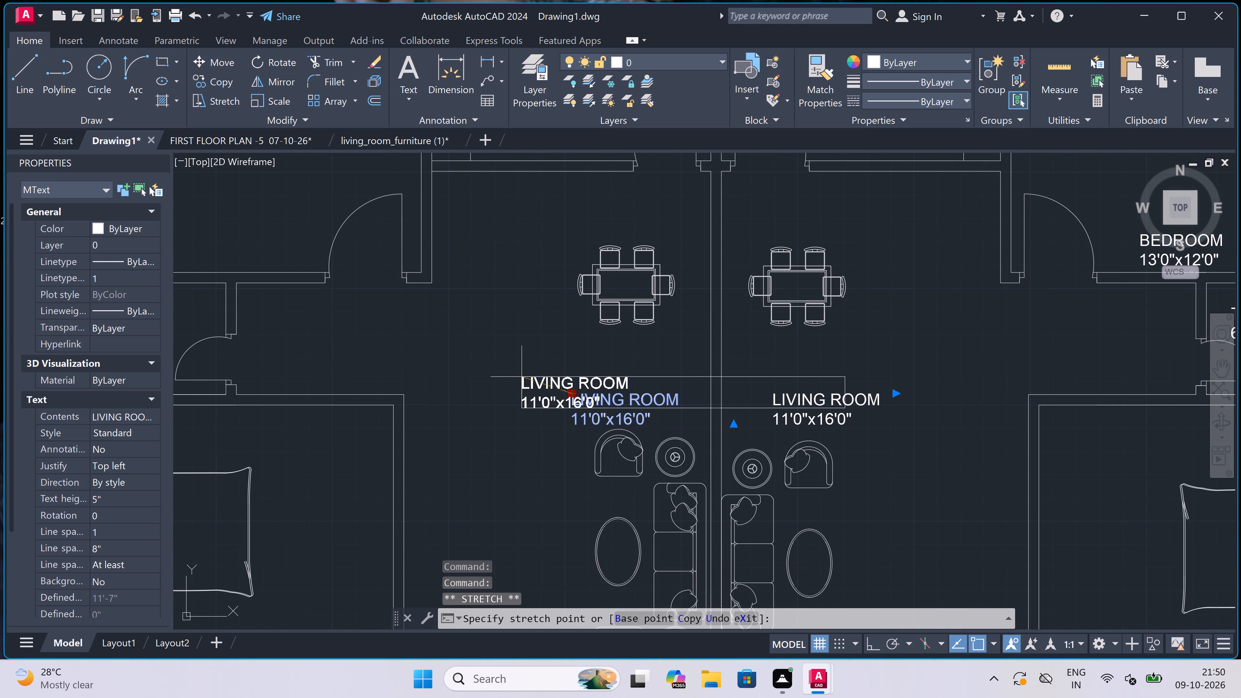
left_click(523, 377)
key("Escape")
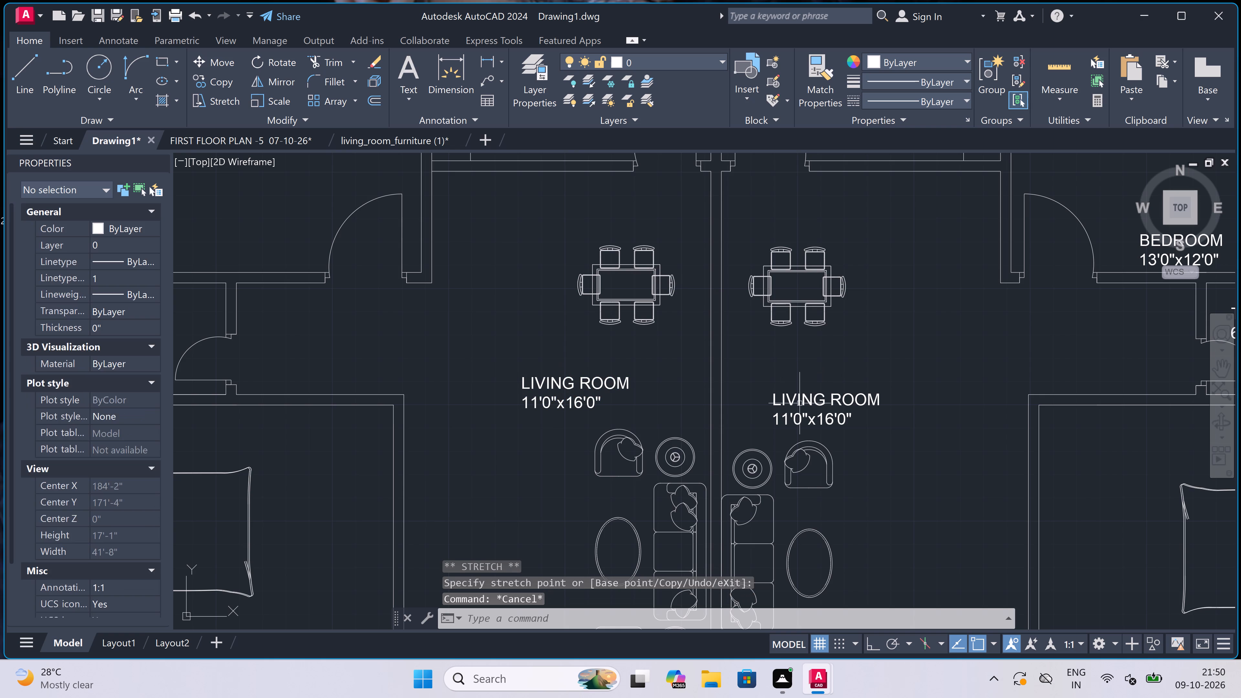
Move the right unit's LIVING ROOM 11'0"x16'0" label up and to the right, away from the sofa set and central wall.
left_click(800, 404)
left_click(772, 389)
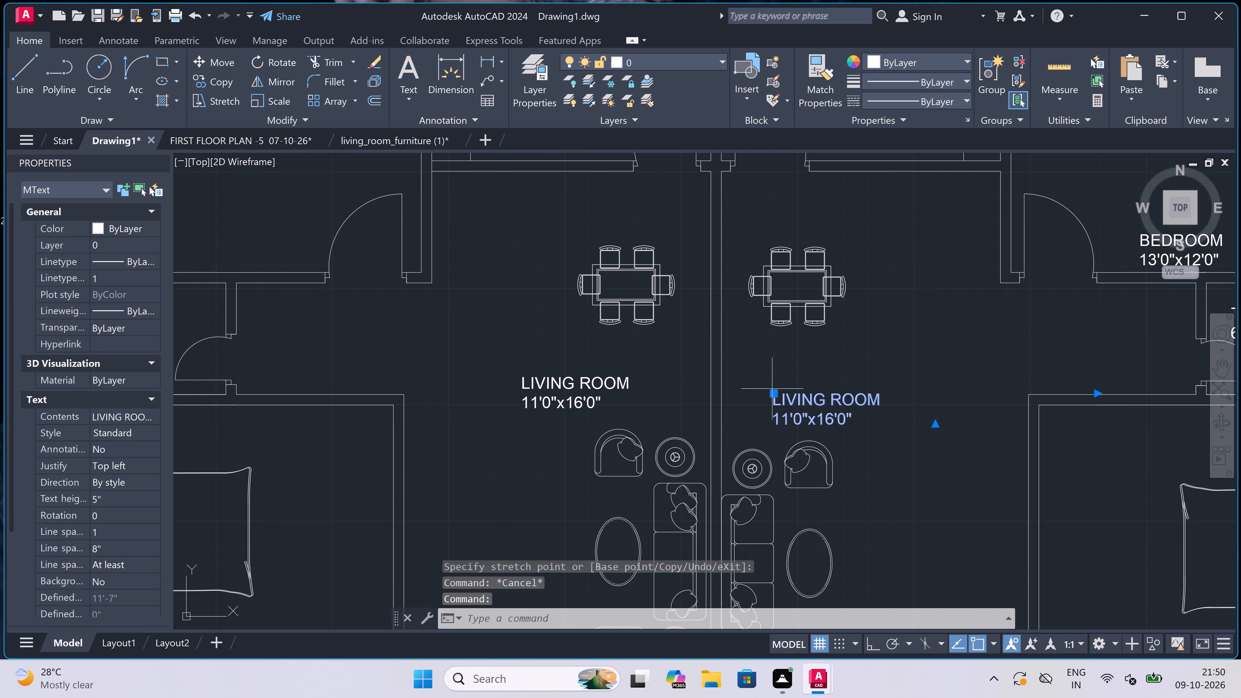
left_click(802, 384)
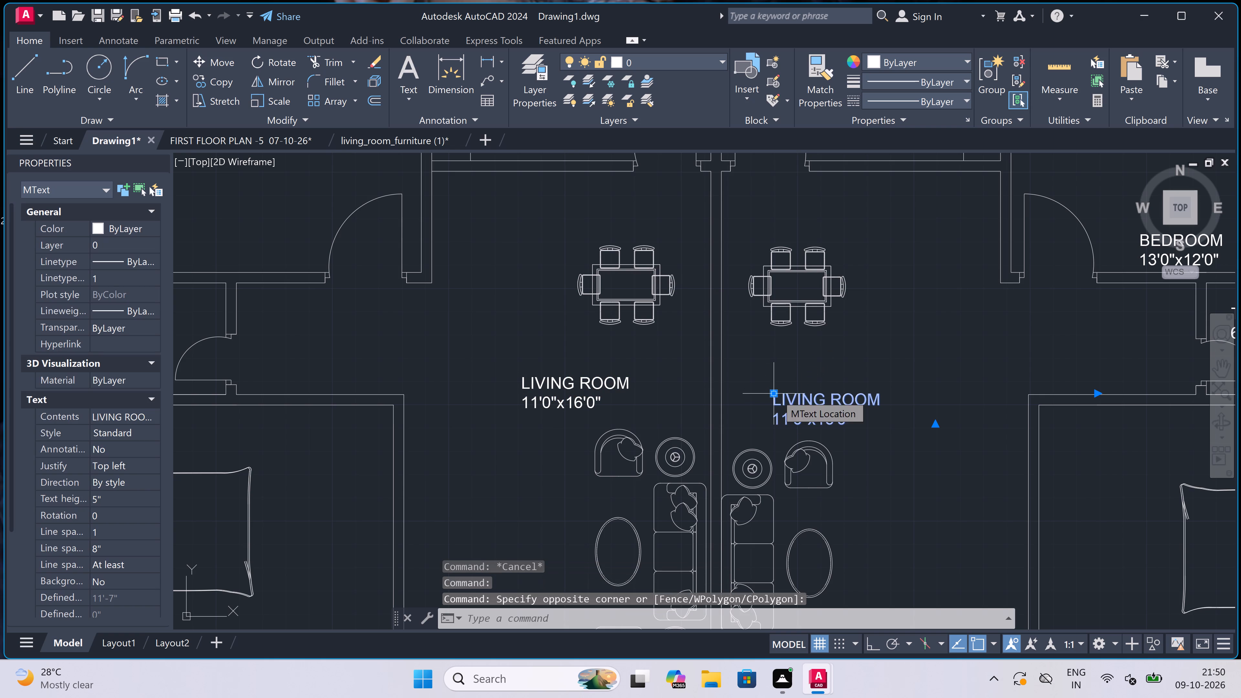
left_click(776, 394)
left_click(851, 368)
key("Escape")
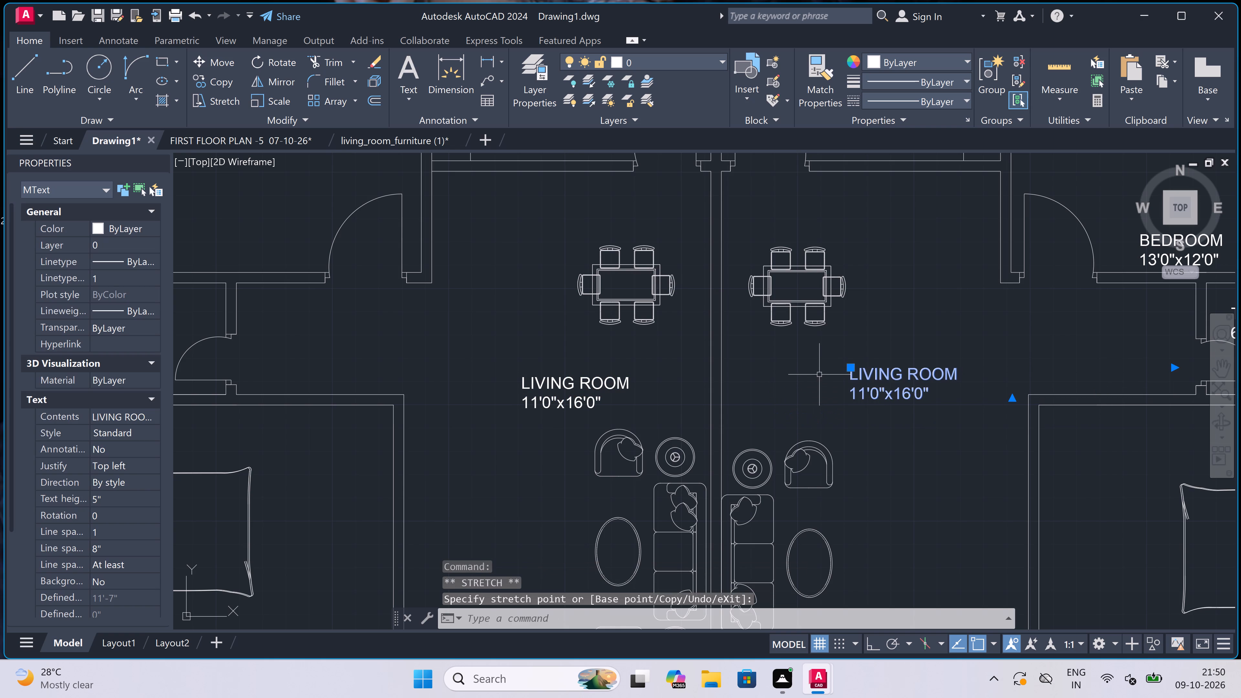
Copy the WC from the left unit's upper 6'0"x4'0" toilet to the empty space right of the plan sheet.
scroll(744, 348, "down", 3)
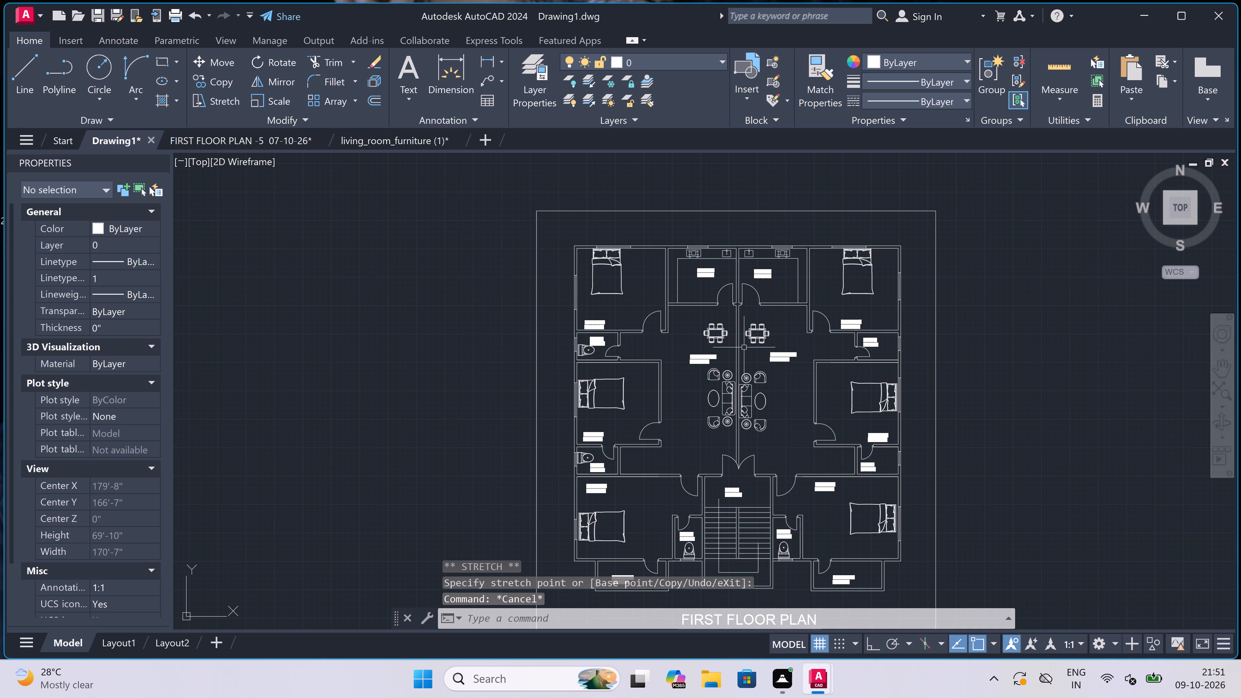
scroll(919, 318, "up", 1)
scroll(845, 334, "down", 1)
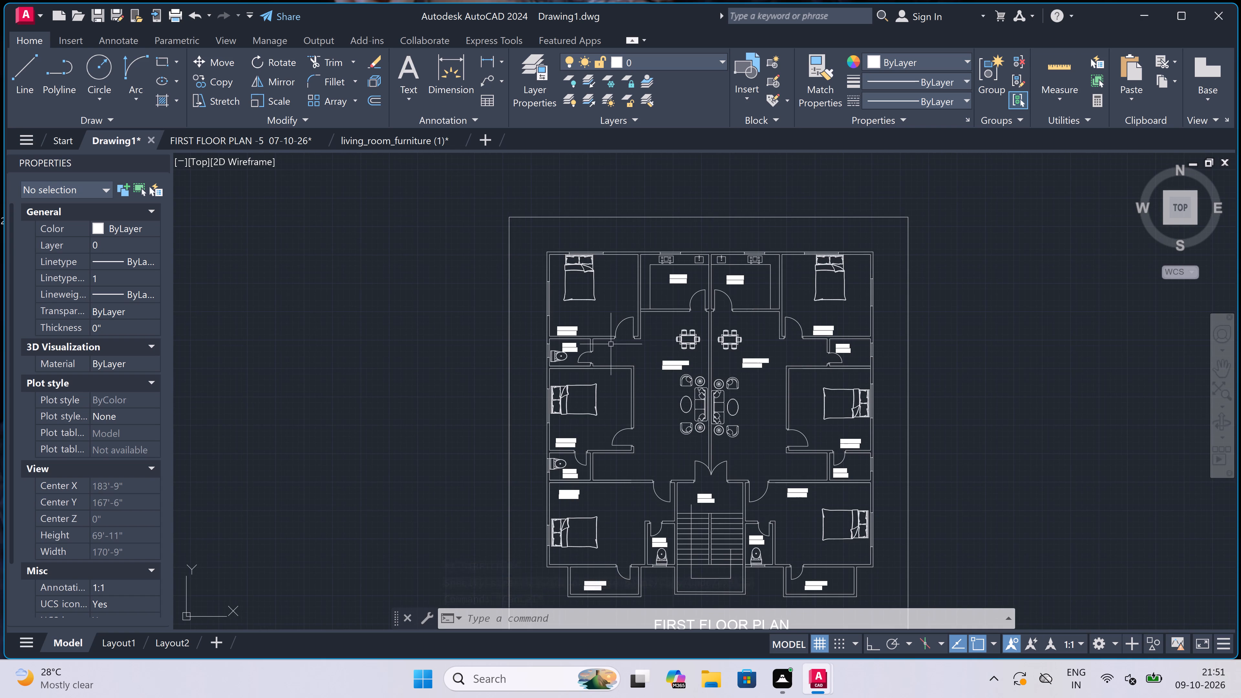
scroll(581, 343, "up", 2)
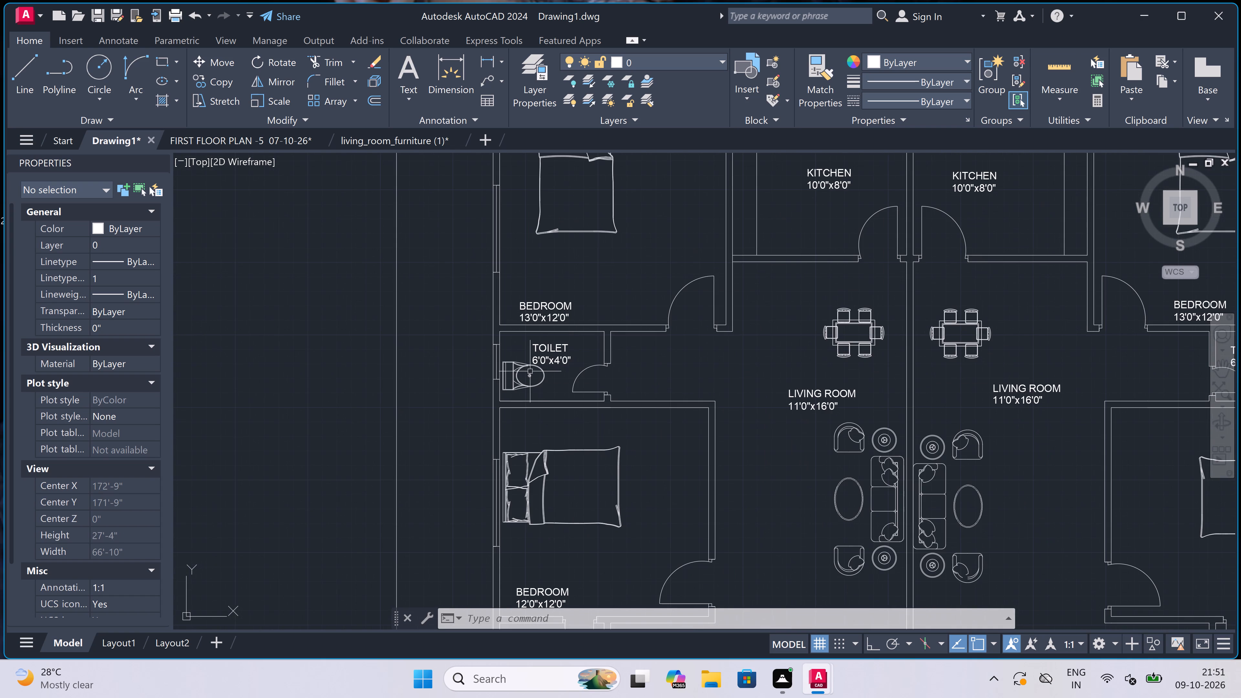
left_click(530, 374)
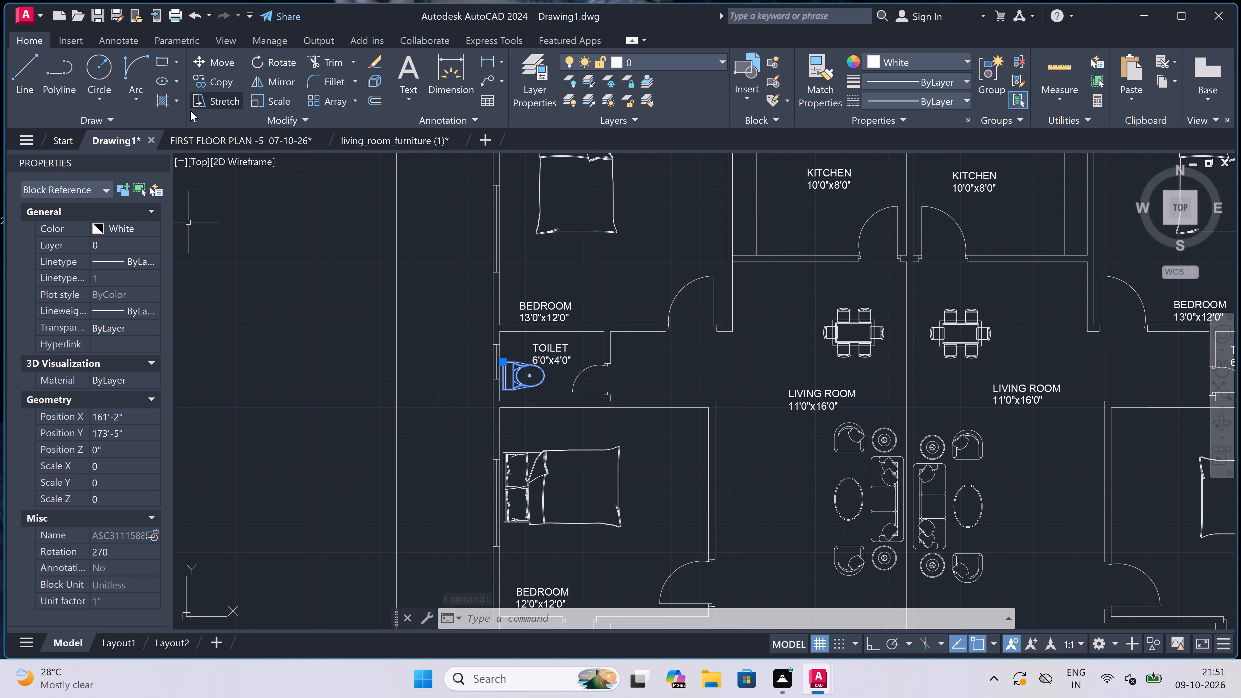
left_click(218, 83)
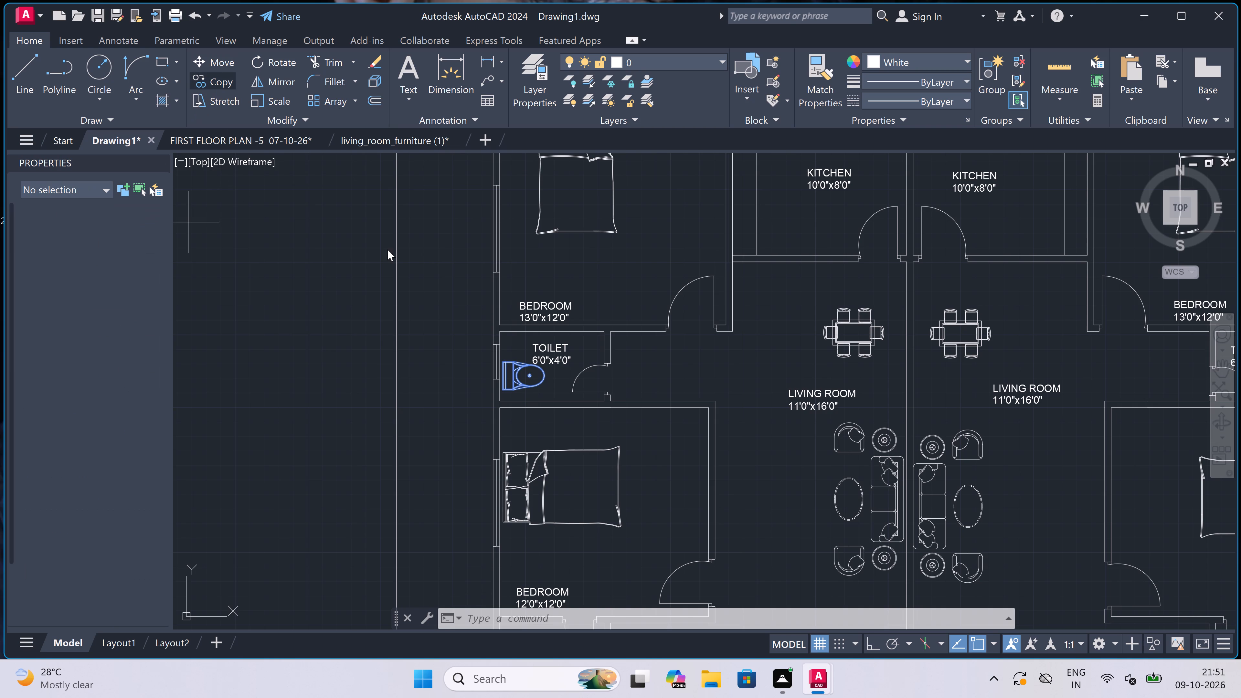
left_click(526, 385)
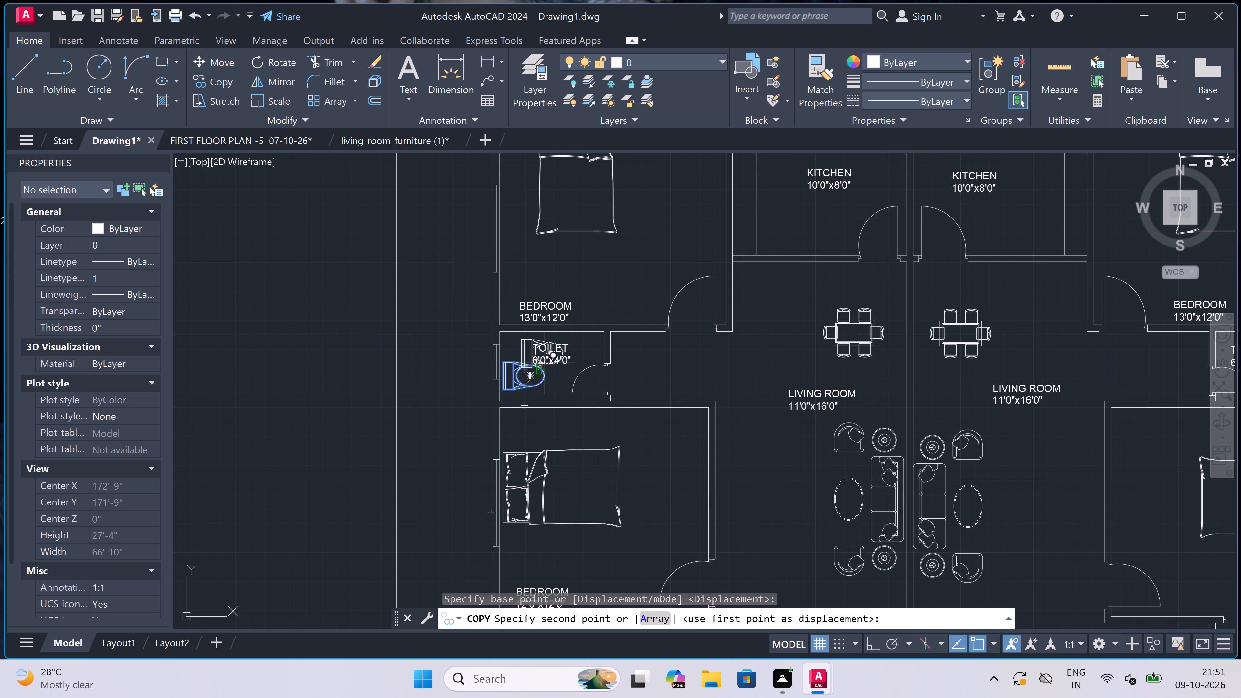
scroll(549, 363, "down", 3)
scroll(740, 342, "up", 2)
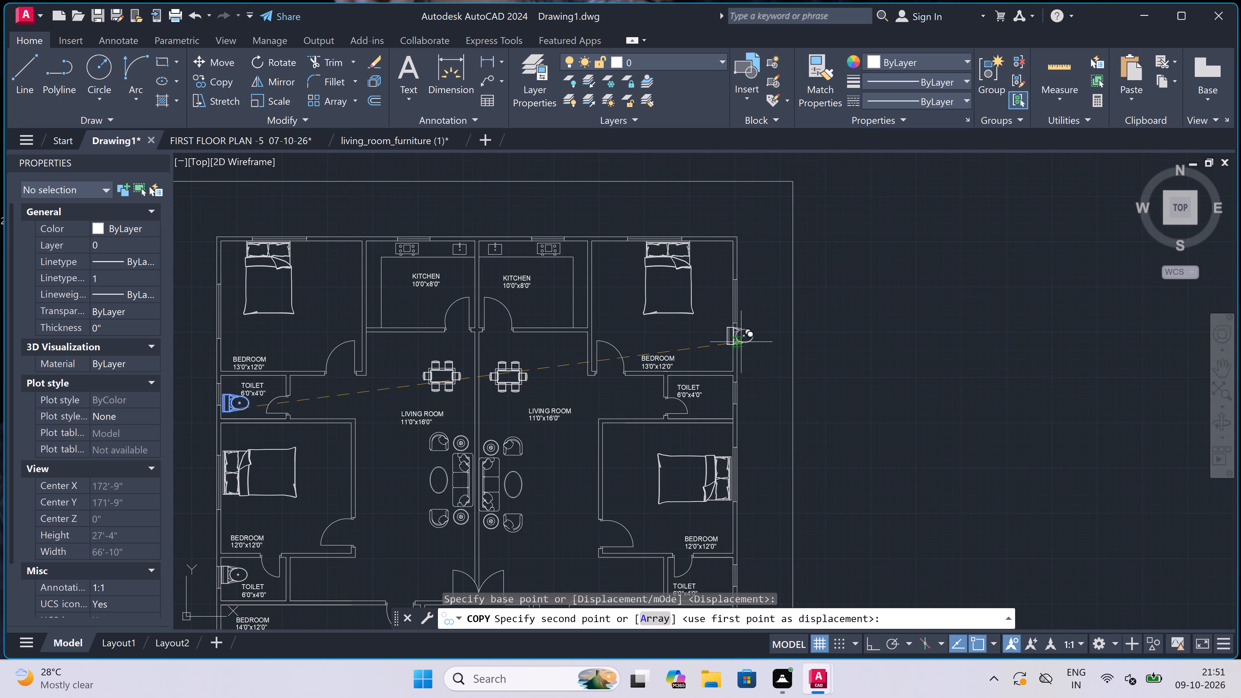
left_click(856, 411)
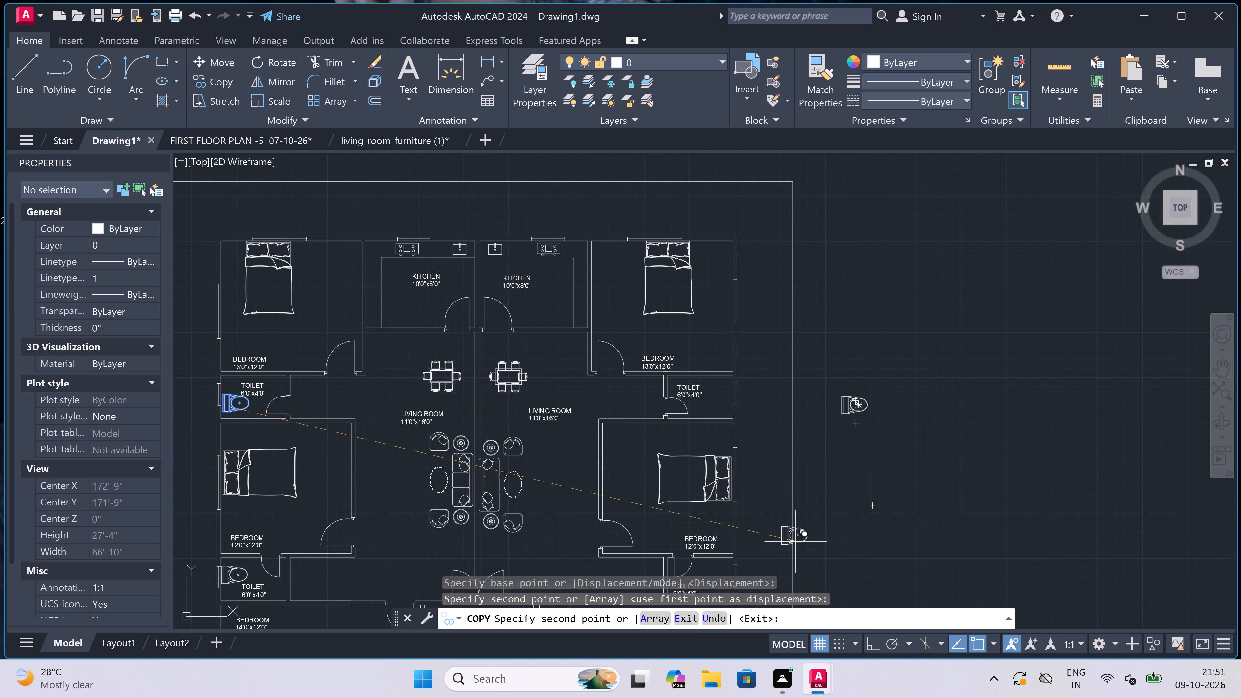
key("Escape")
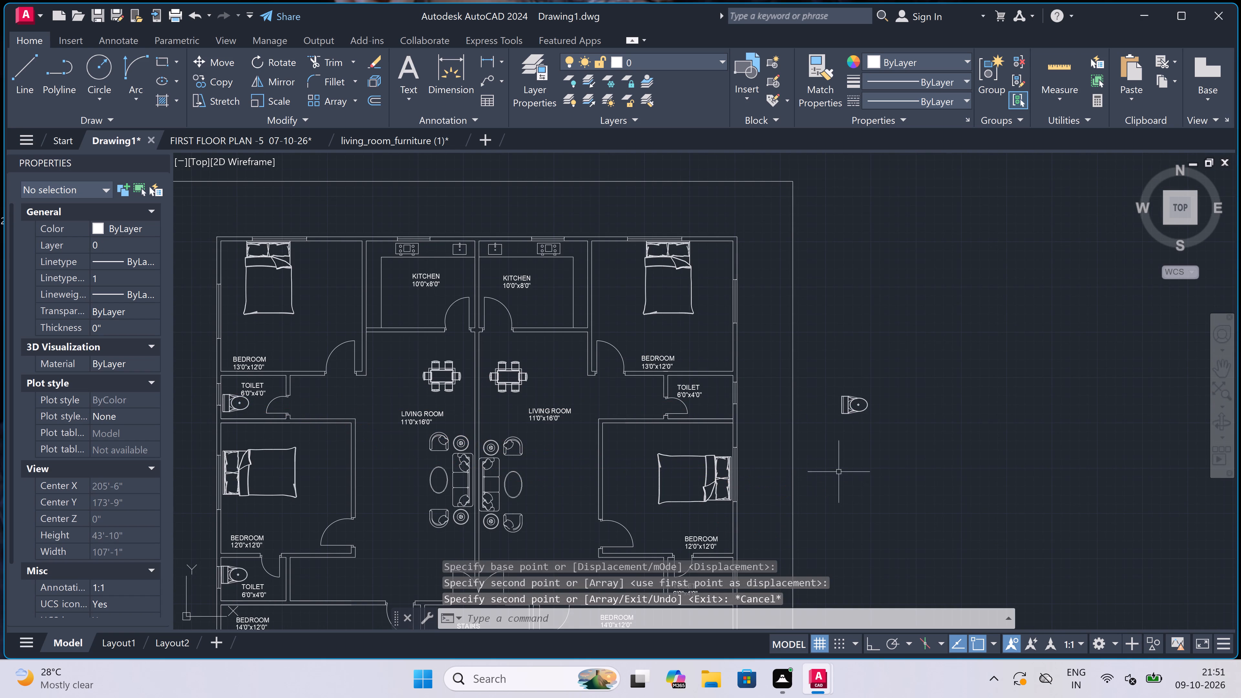
Rotate the copied WC outside the sheet 180° with Ortho on so its tank faces right.
left_click(884, 362)
left_click(817, 466)
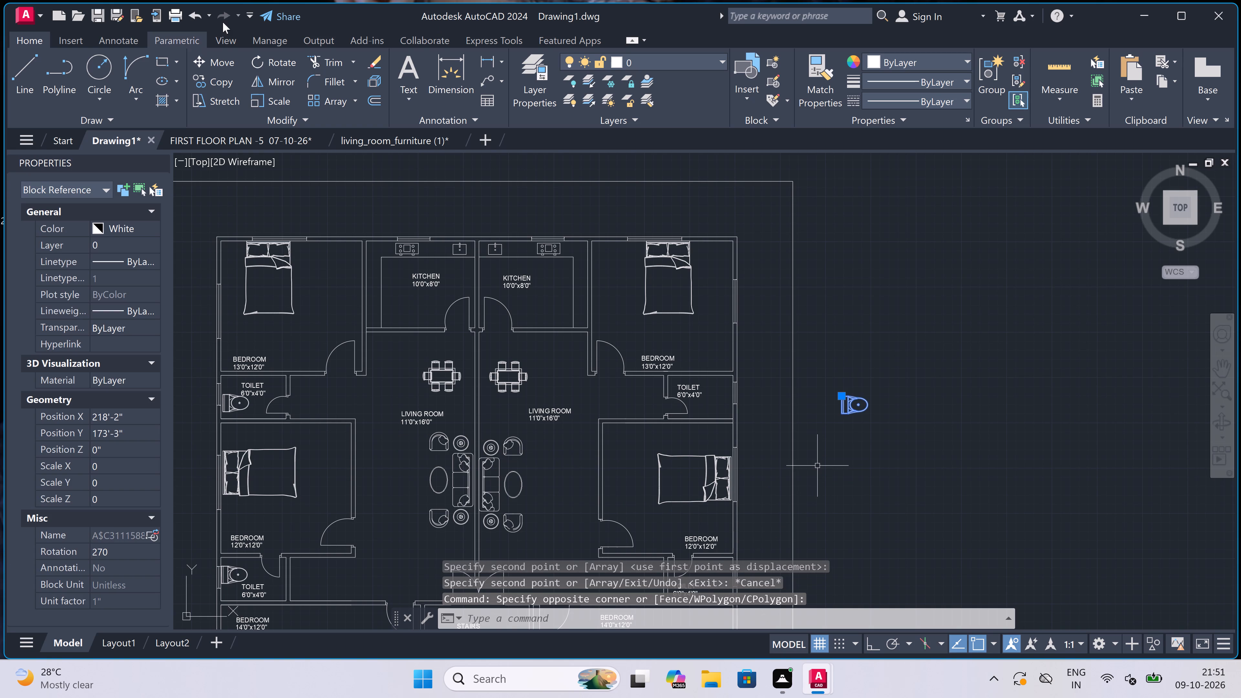
left_click(285, 61)
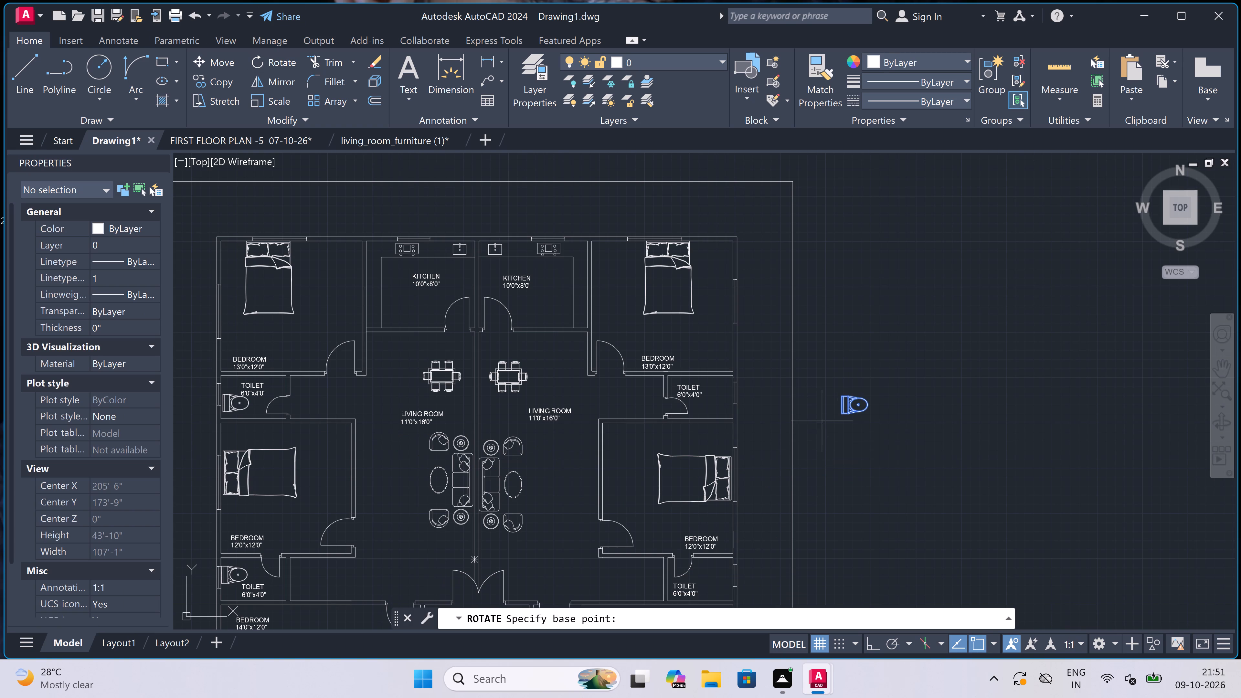
left_click(864, 405)
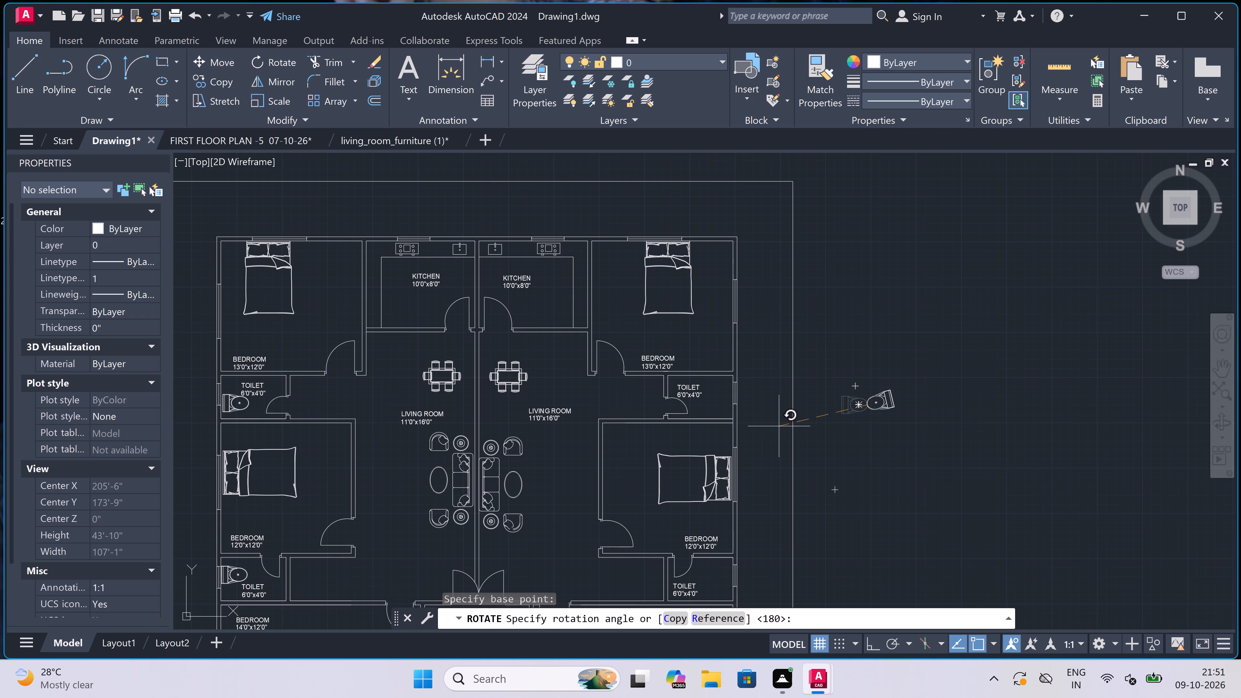
key("F8")
scroll(876, 394, "up", 3)
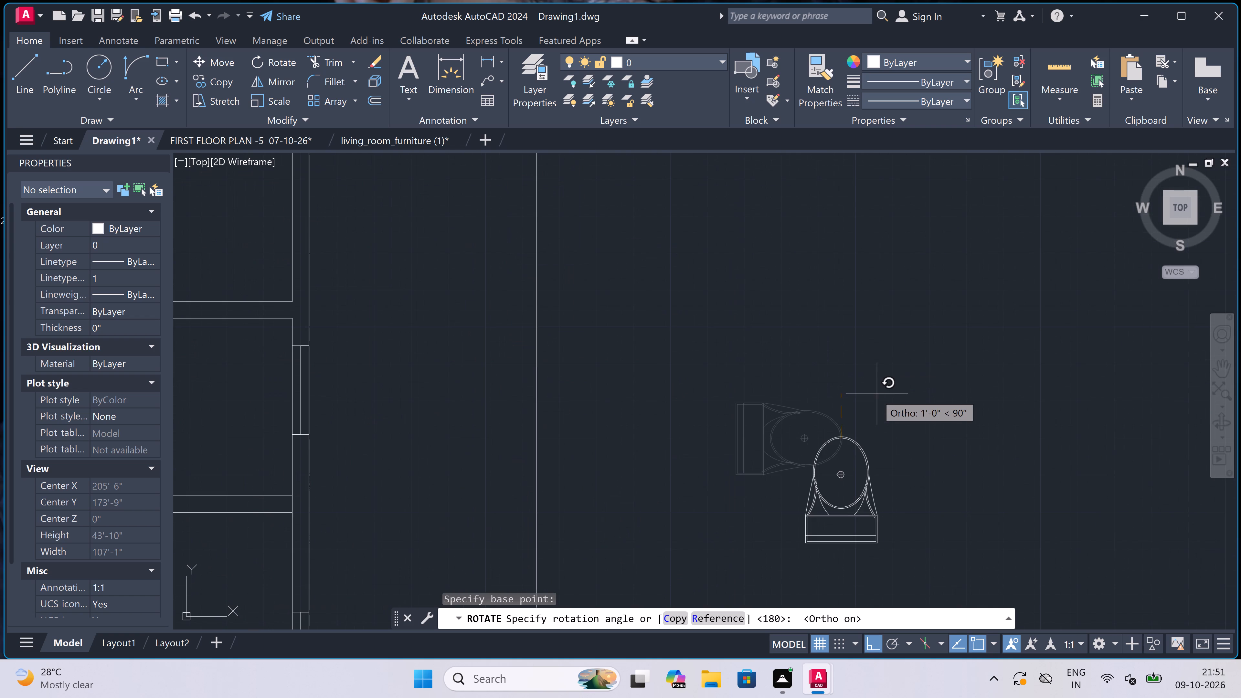
left_click(705, 470)
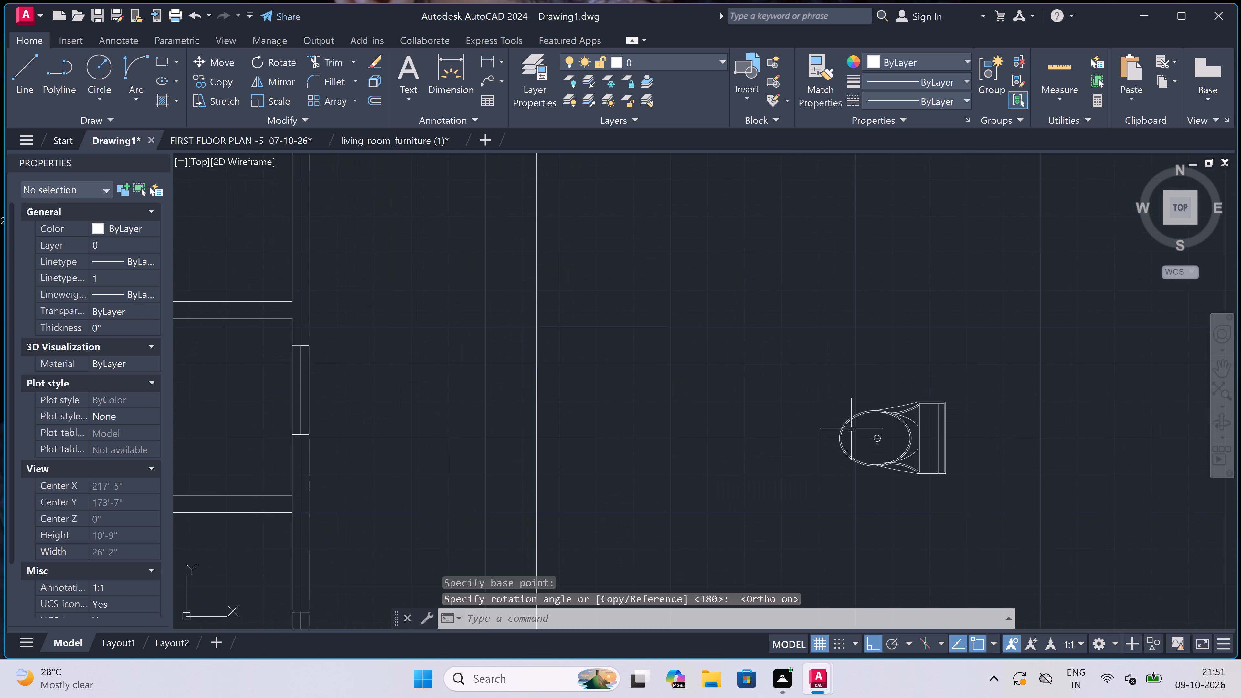
Copy the rotated WC from its tank back into the right unit's upper 6'0"x4'0" toilet, against the outer wall window.
left_click(929, 407)
left_click(766, 489)
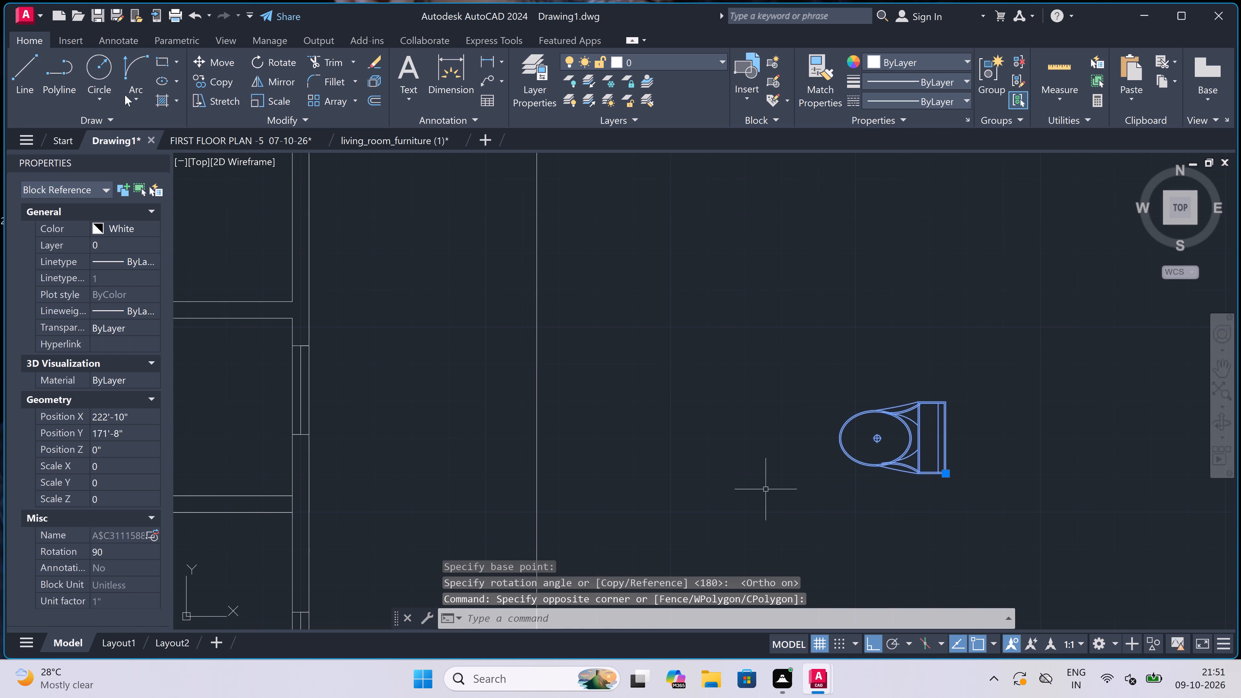
left_click(212, 77)
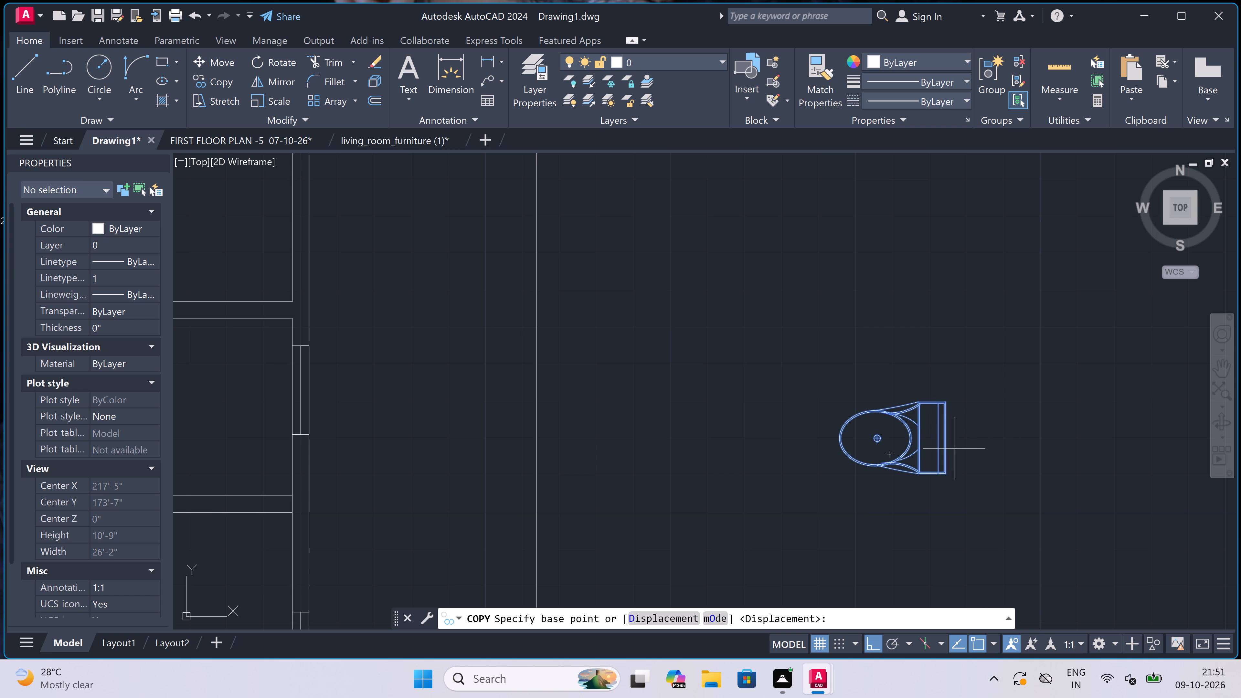
left_click(941, 439)
scroll(659, 390, "down", 3)
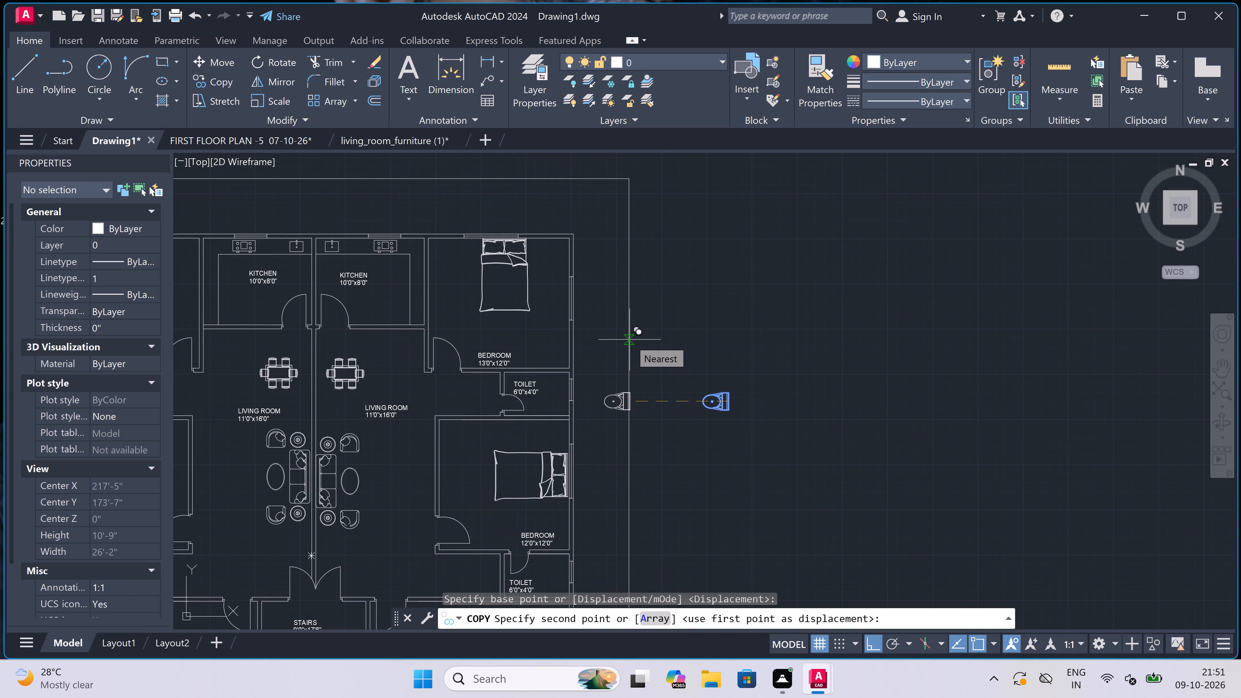
key("F8")
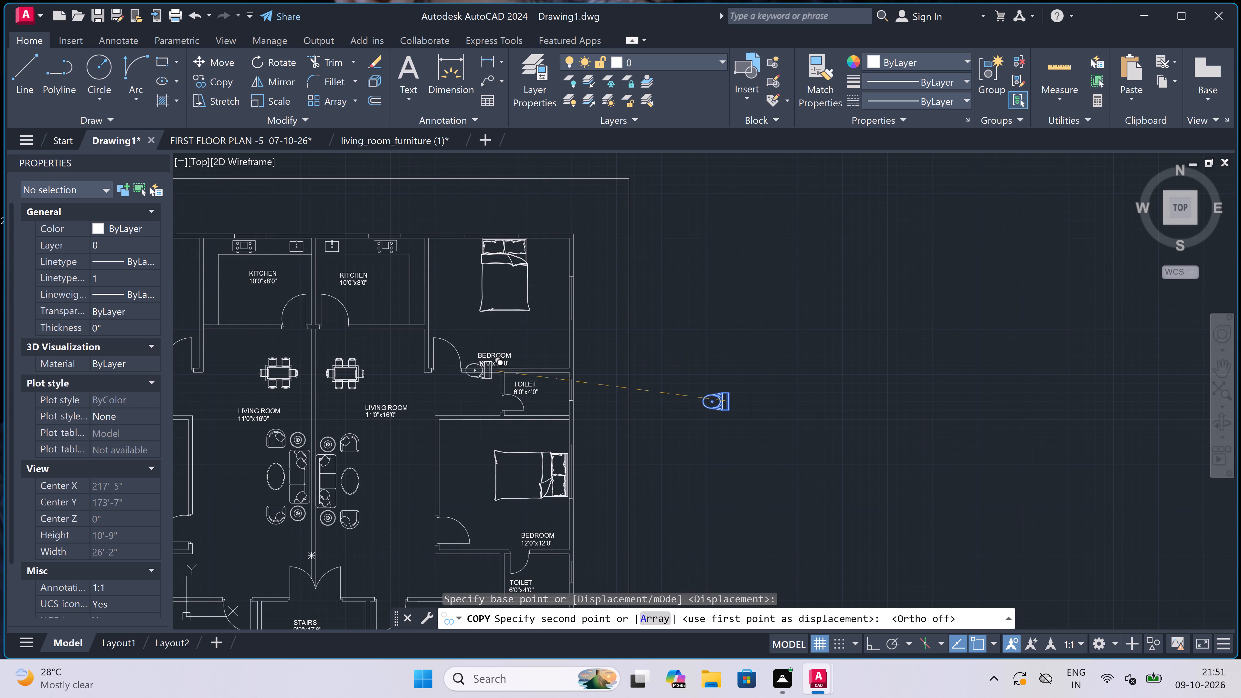
scroll(534, 405, "up", 1)
scroll(559, 383, "up", 2)
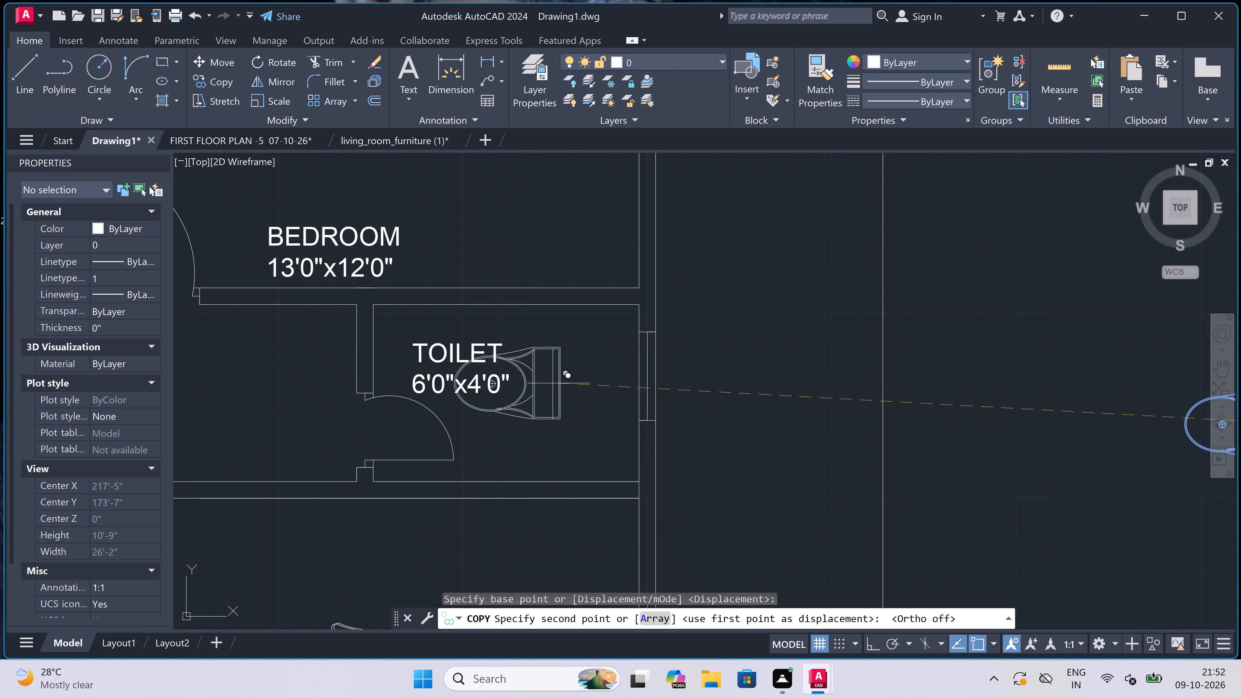
scroll(615, 388, "up", 1)
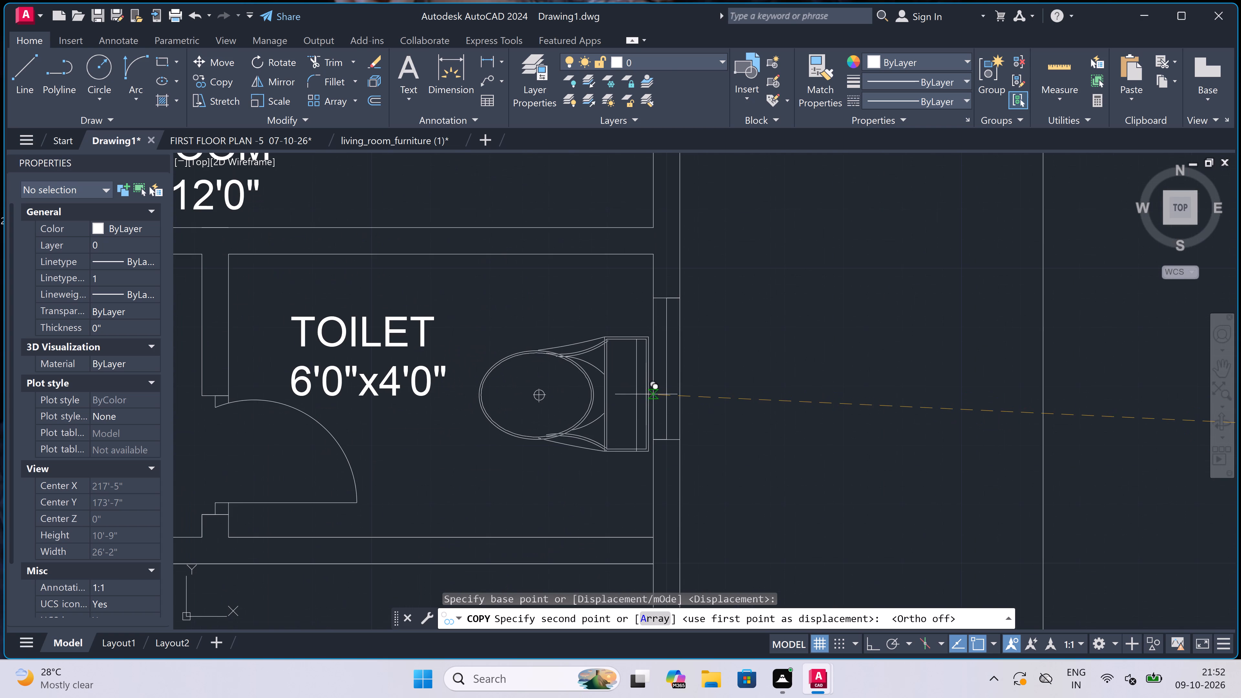
left_click(644, 394)
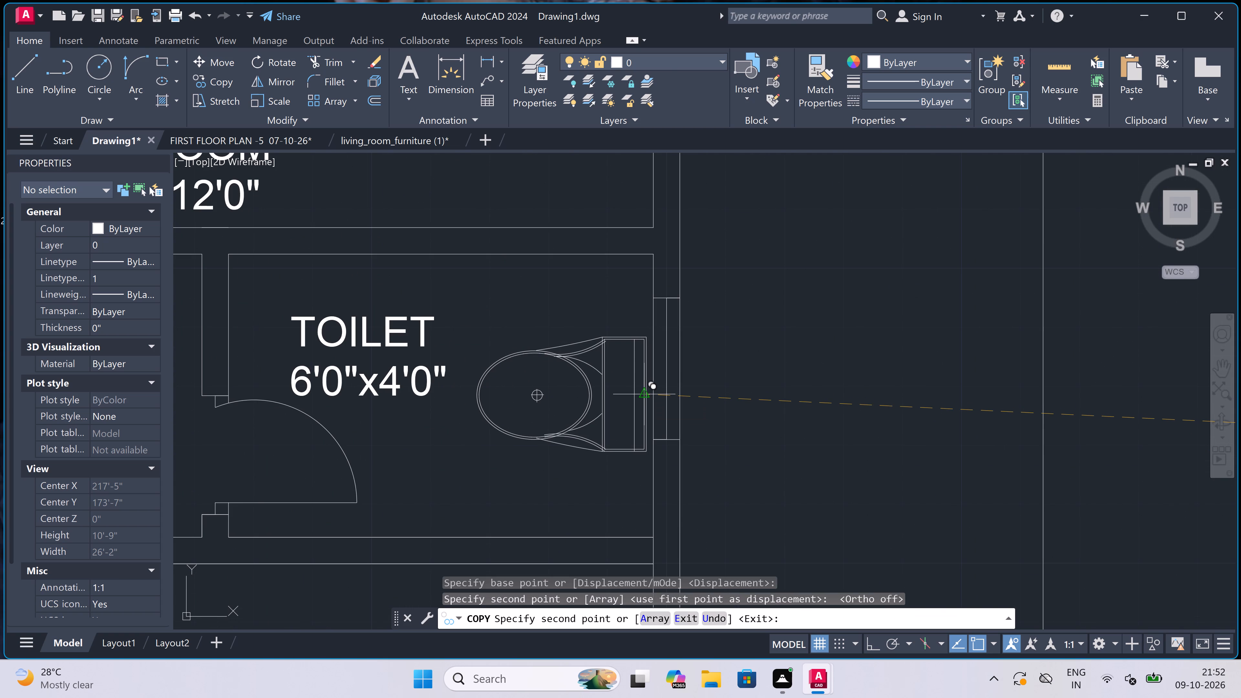
Place another copy of the rotated WC in the right unit's lower 6'0"x4'0" toilet, with its tank against the outer wall.
scroll(559, 312, "down", 3)
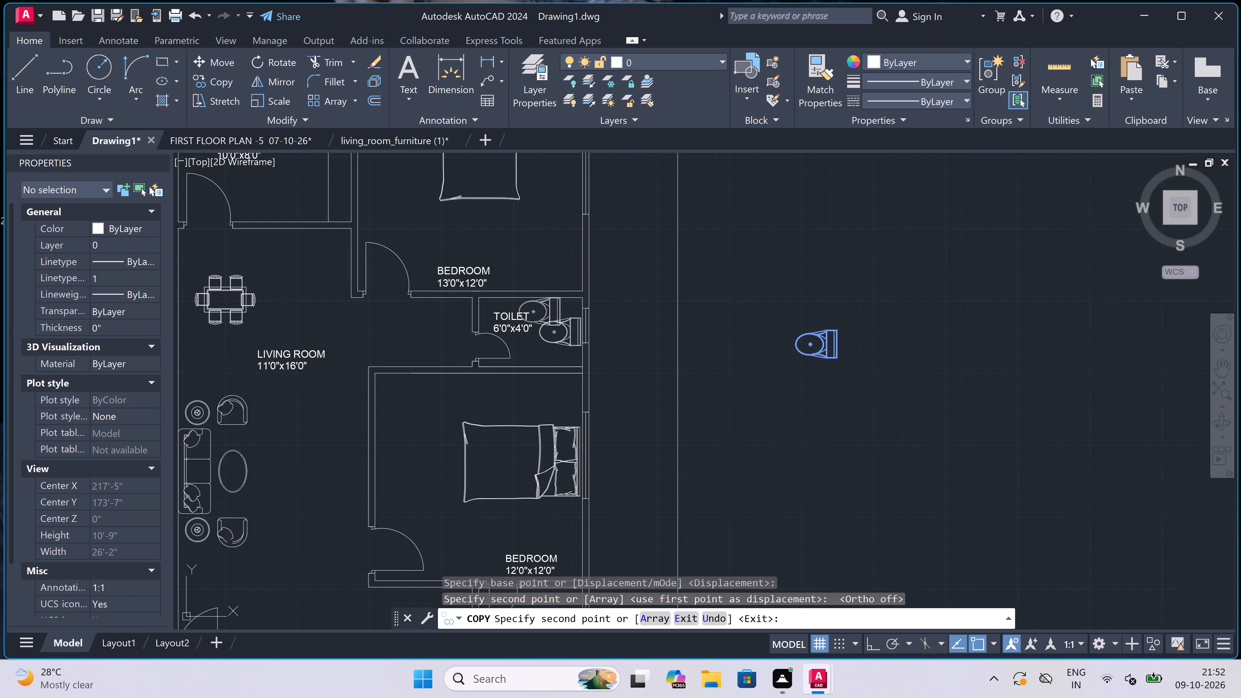
scroll(559, 312, "down", 1)
scroll(499, 345, "down", 1)
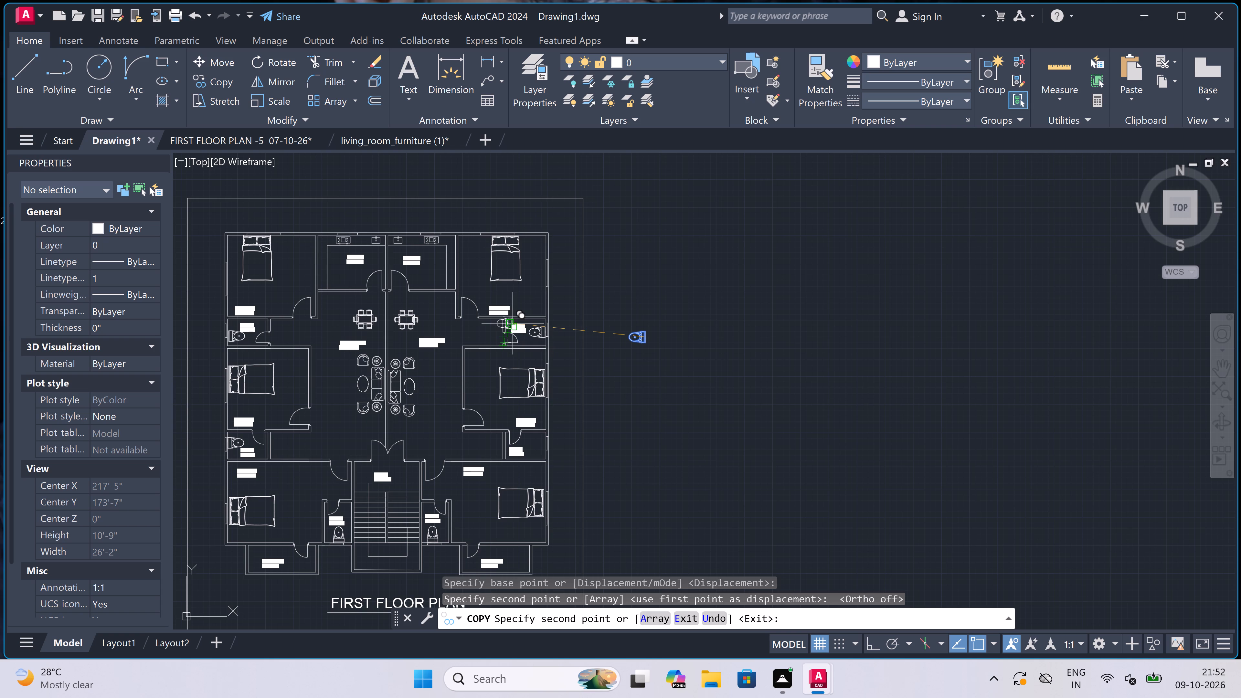
scroll(514, 323, "down", 1)
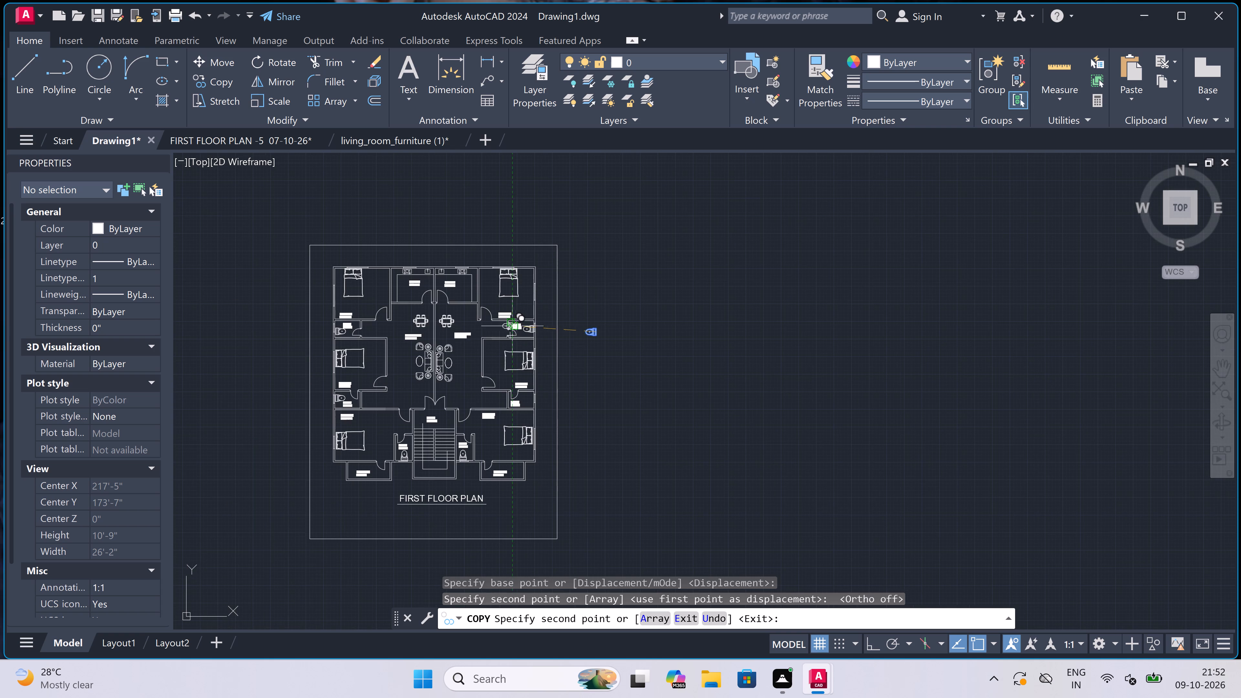
scroll(518, 401, "up", 3)
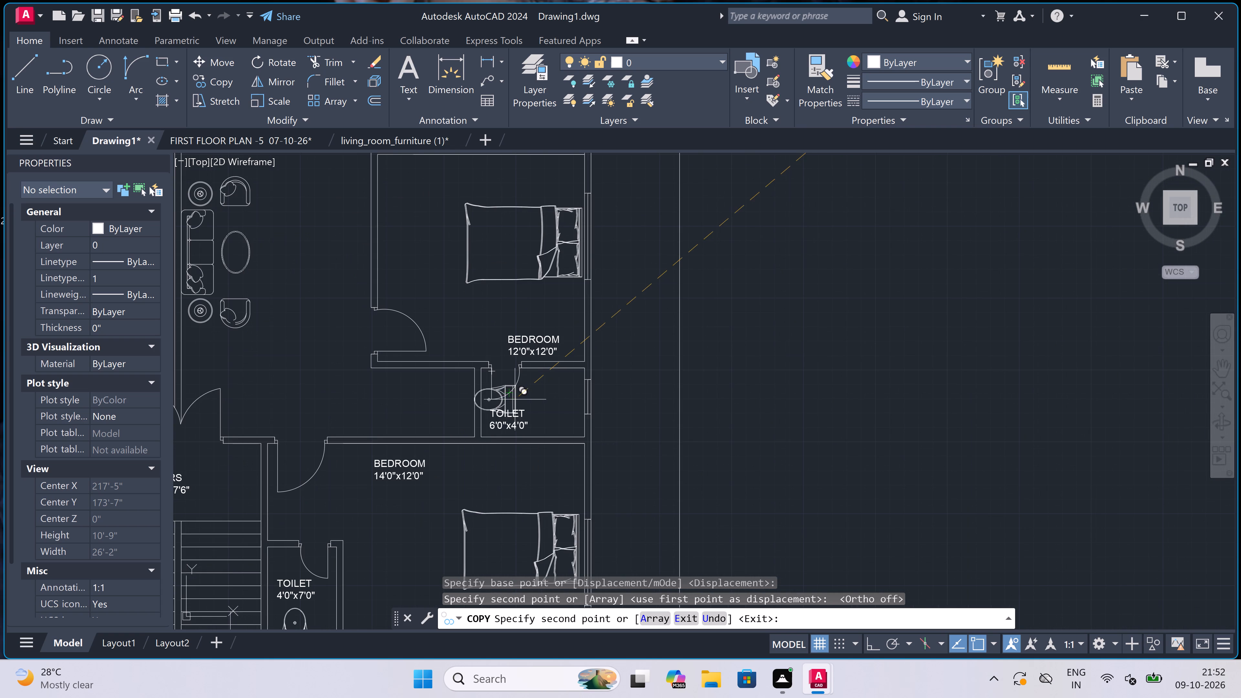
scroll(557, 414, "up", 3)
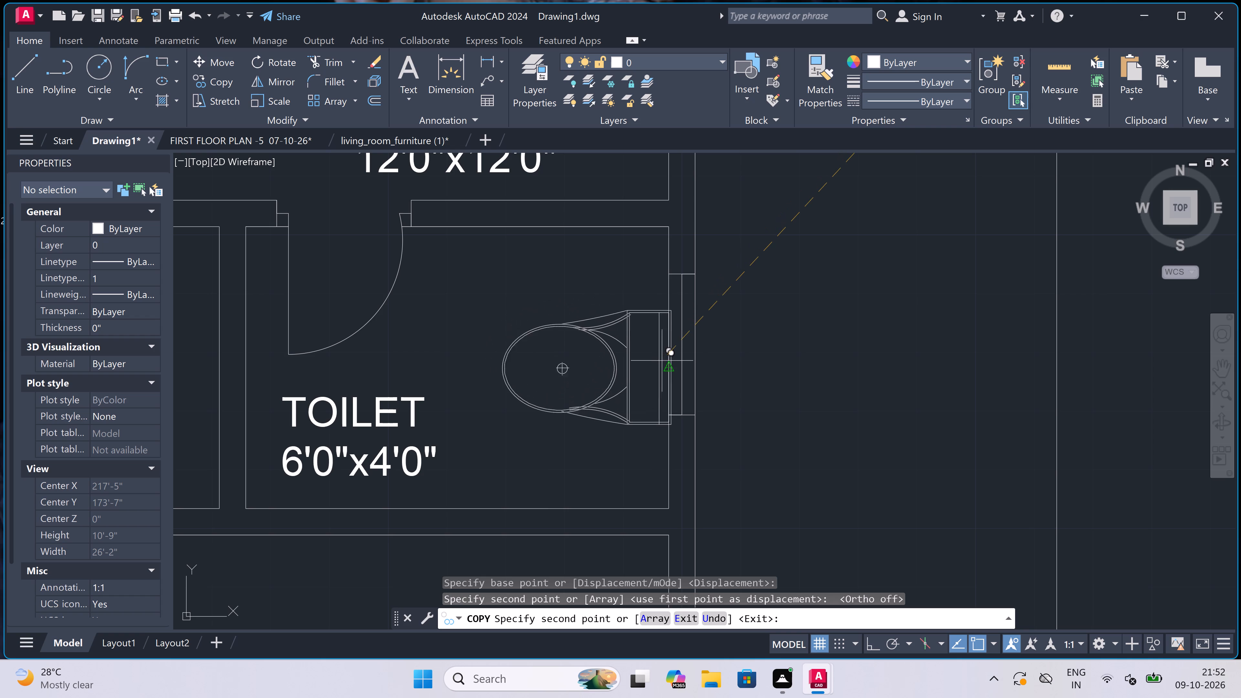
scroll(660, 361, "up", 3)
left_click(663, 365)
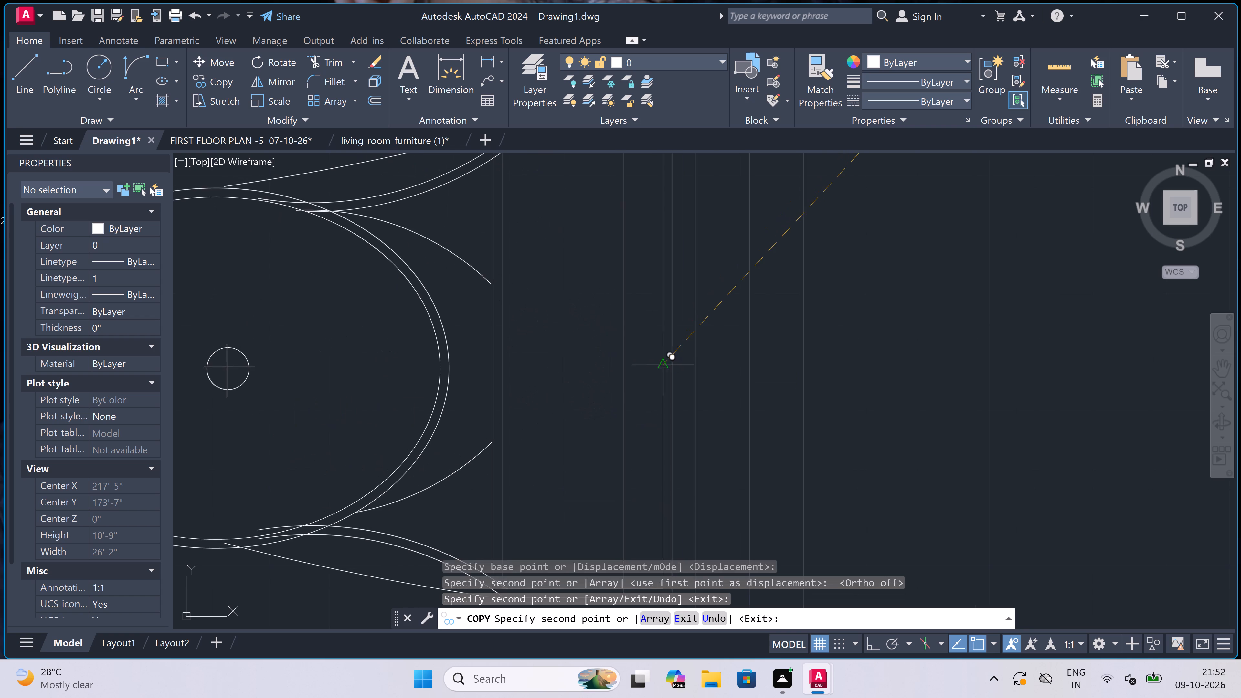
scroll(628, 331, "down", 8)
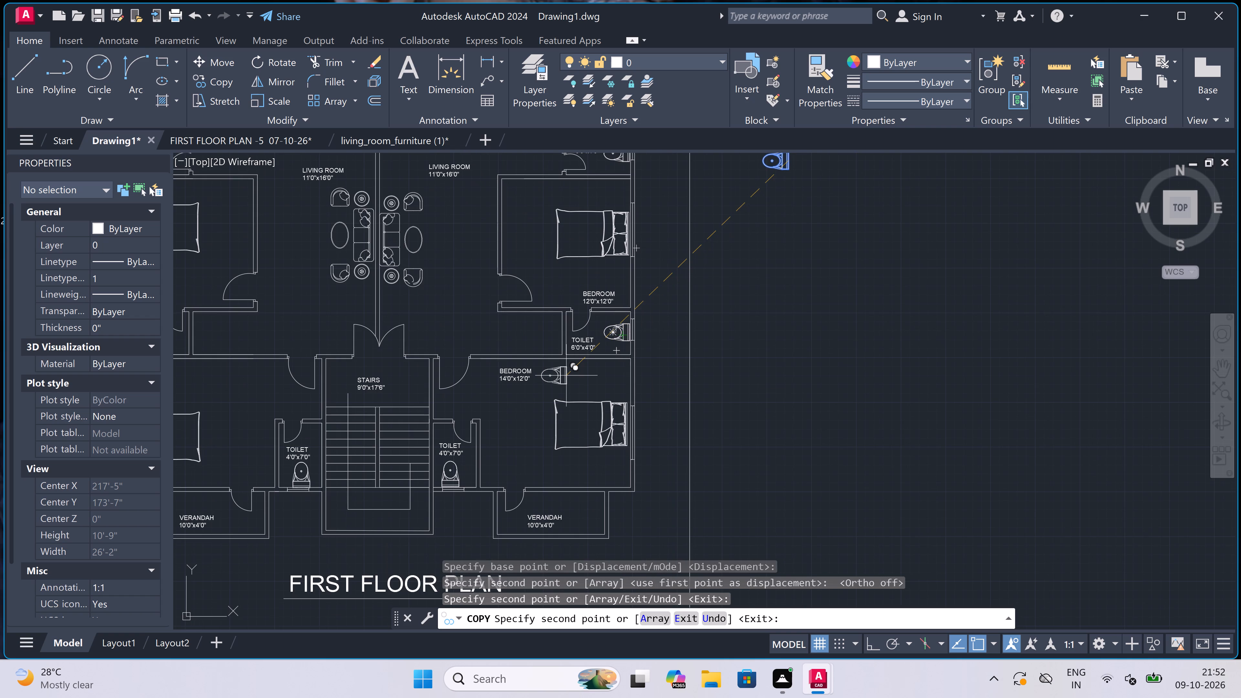
End the copying and delete the spare rotated WC left in the empty space outside the plan sheet.
key("Escape")
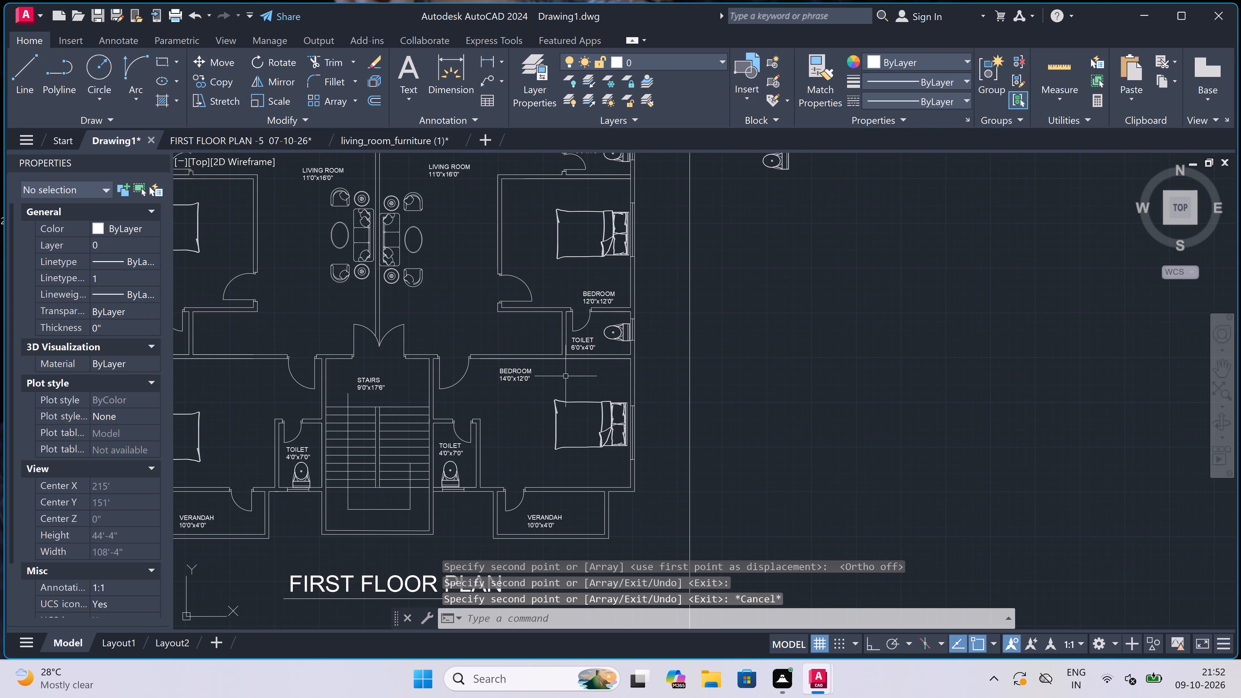
scroll(564, 376, "down", 4)
scroll(570, 360, "up", 3)
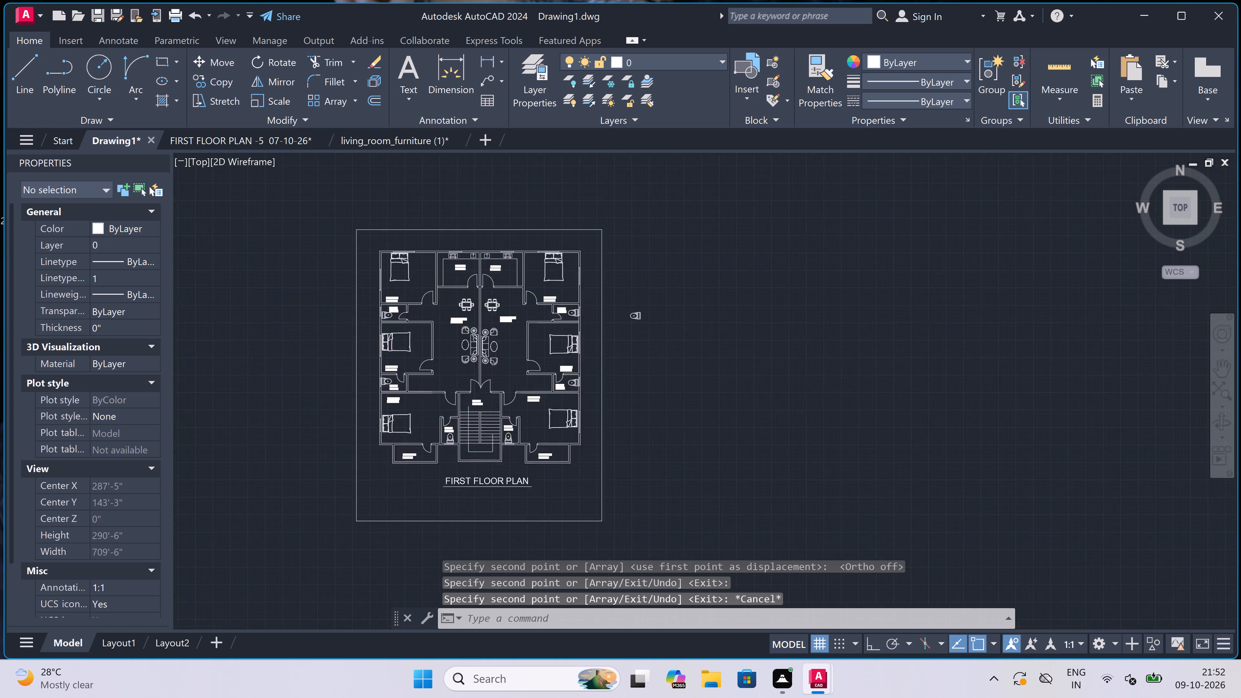
scroll(716, 265, "up", 2)
left_click(716, 264)
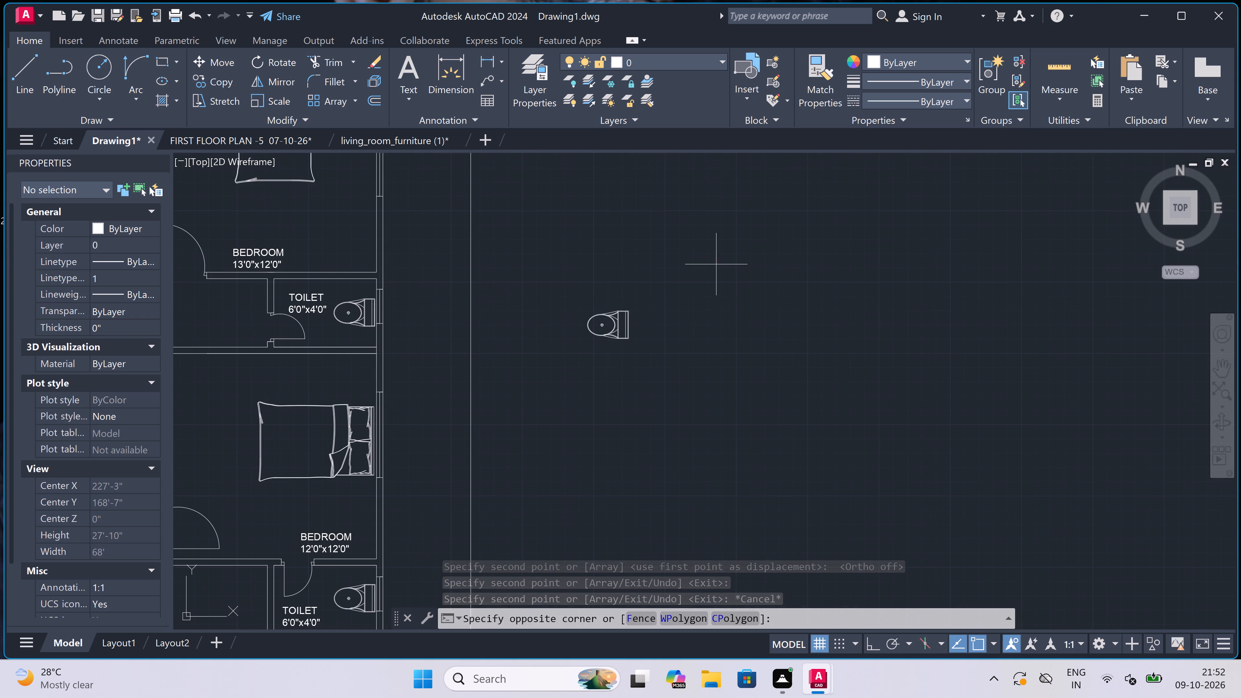
left_click(548, 381)
key("Delete")
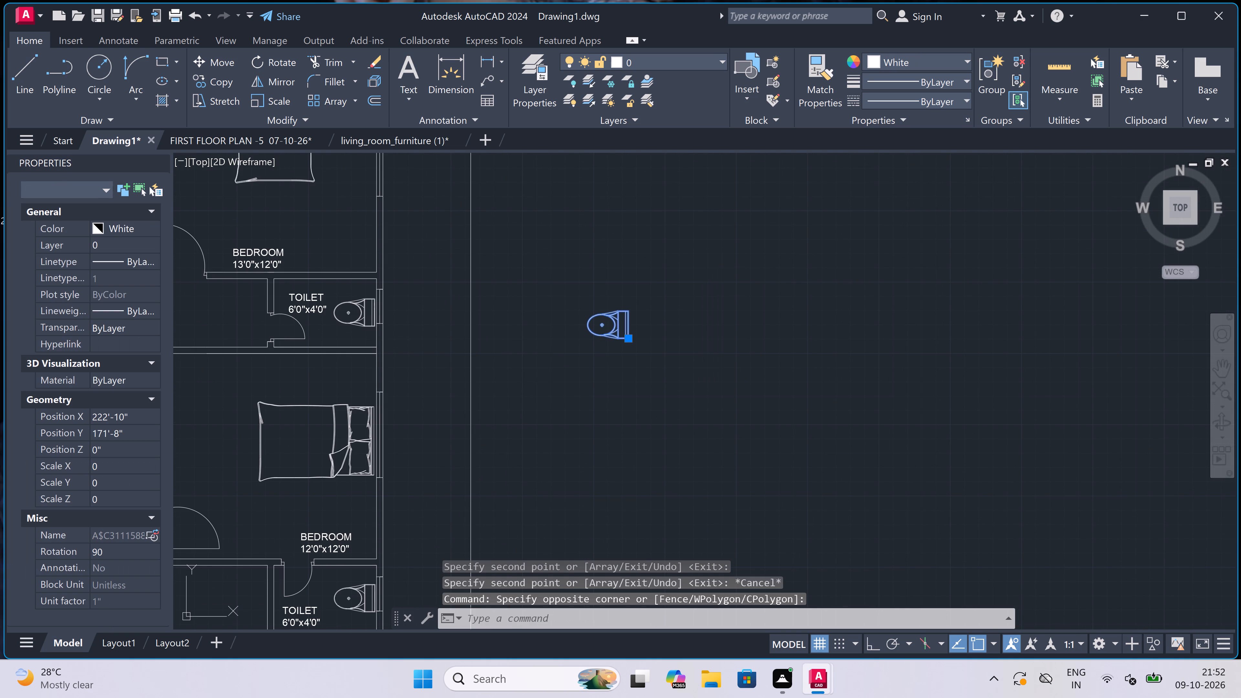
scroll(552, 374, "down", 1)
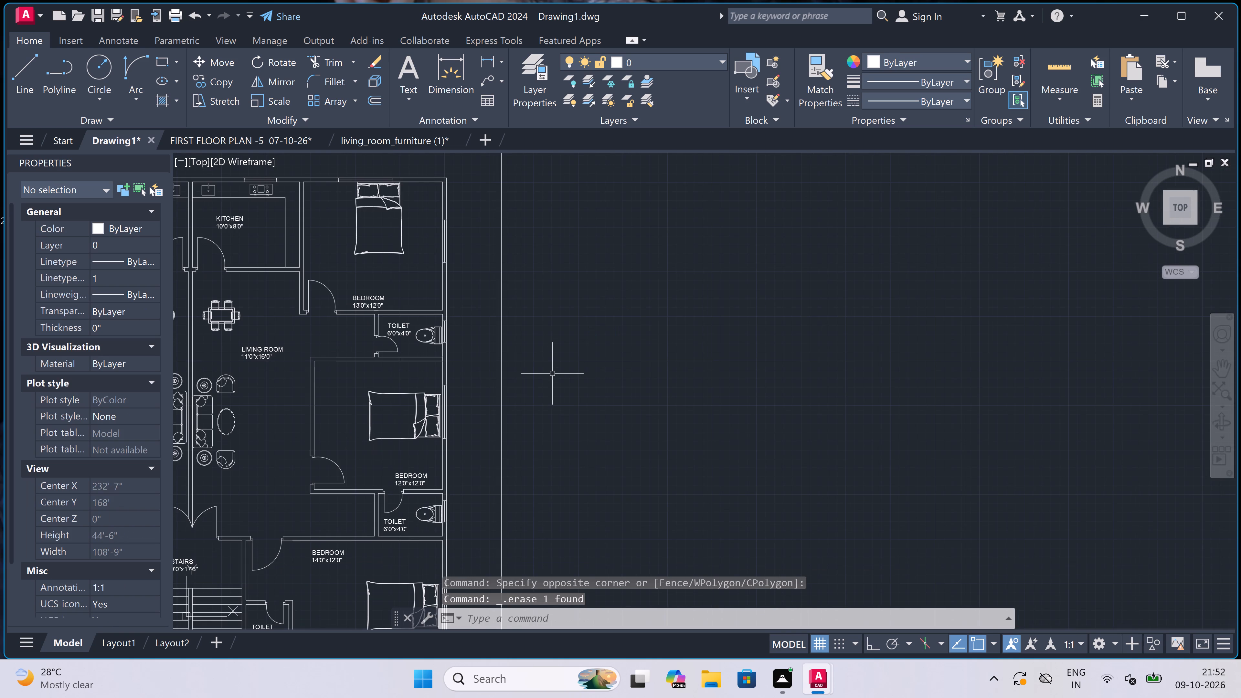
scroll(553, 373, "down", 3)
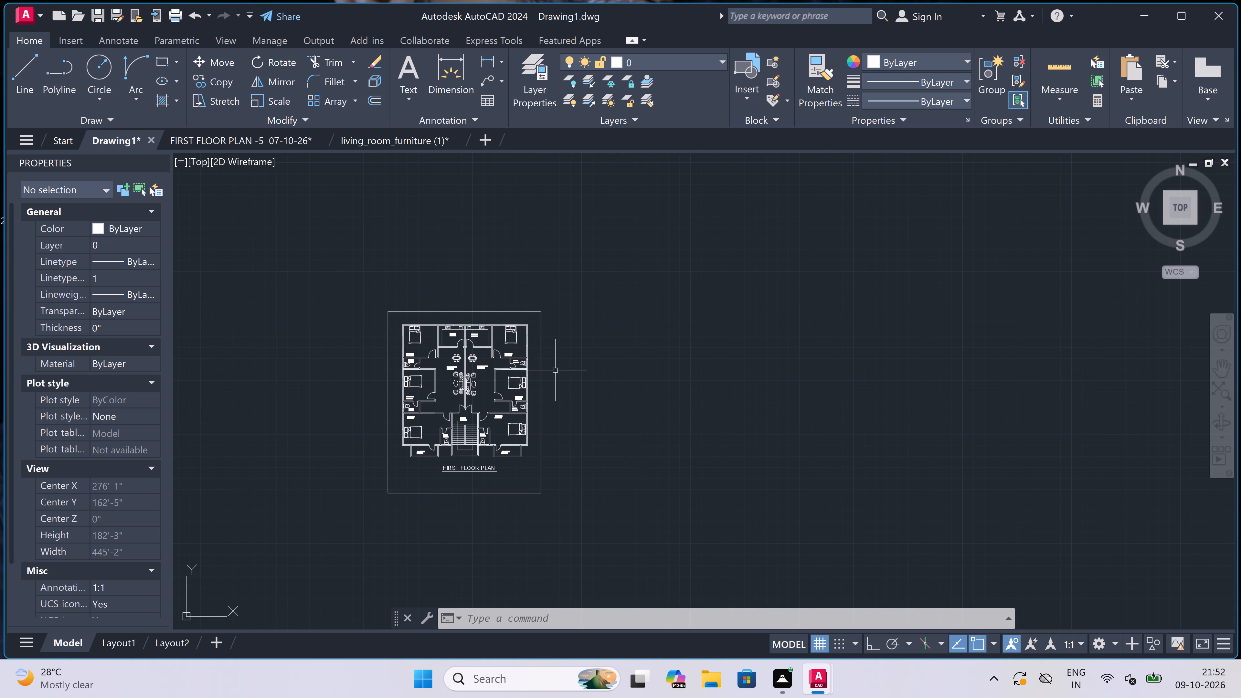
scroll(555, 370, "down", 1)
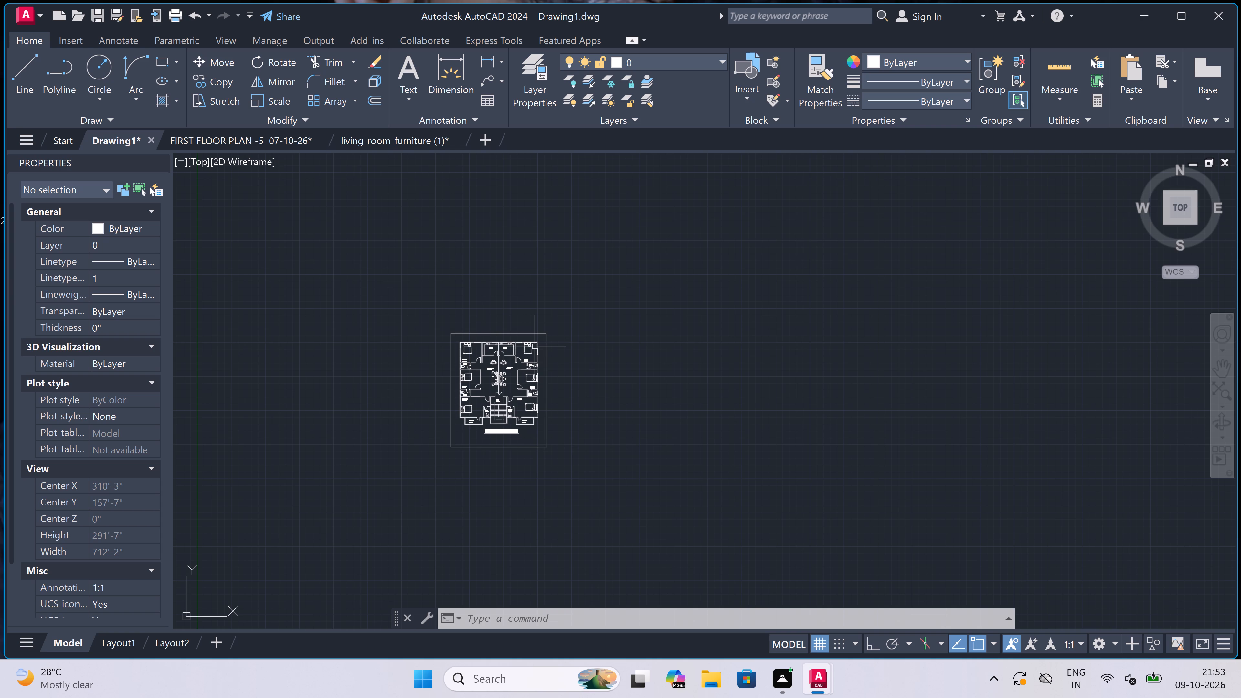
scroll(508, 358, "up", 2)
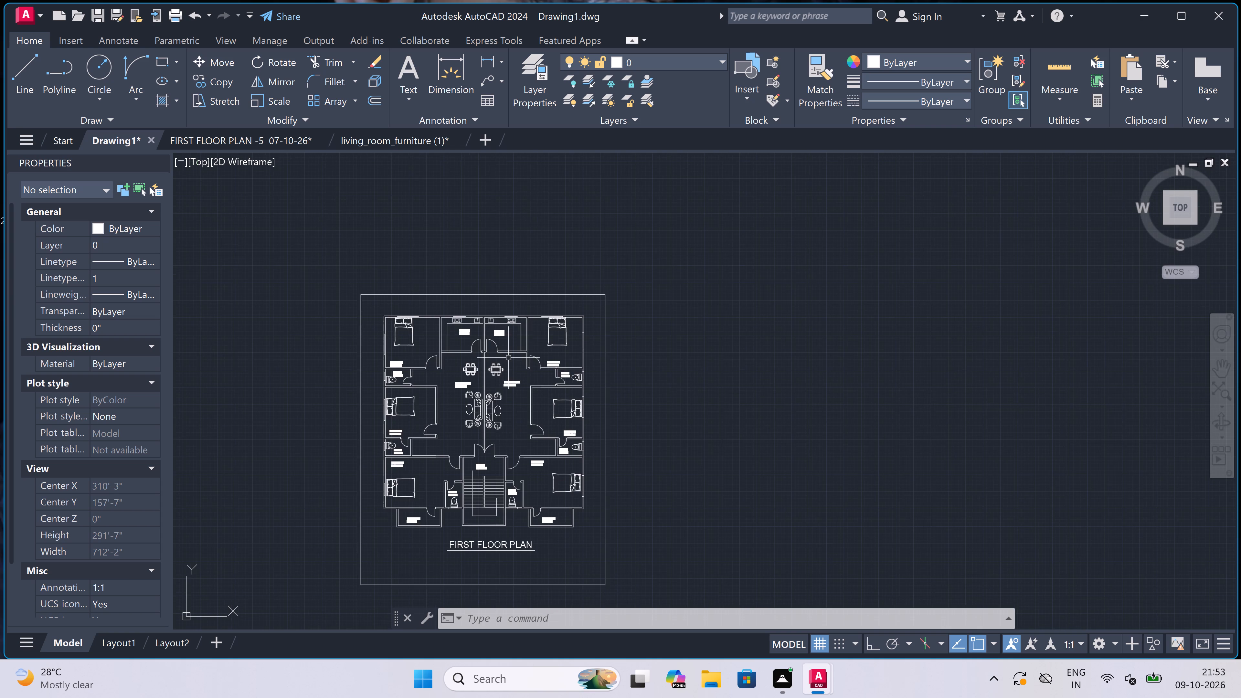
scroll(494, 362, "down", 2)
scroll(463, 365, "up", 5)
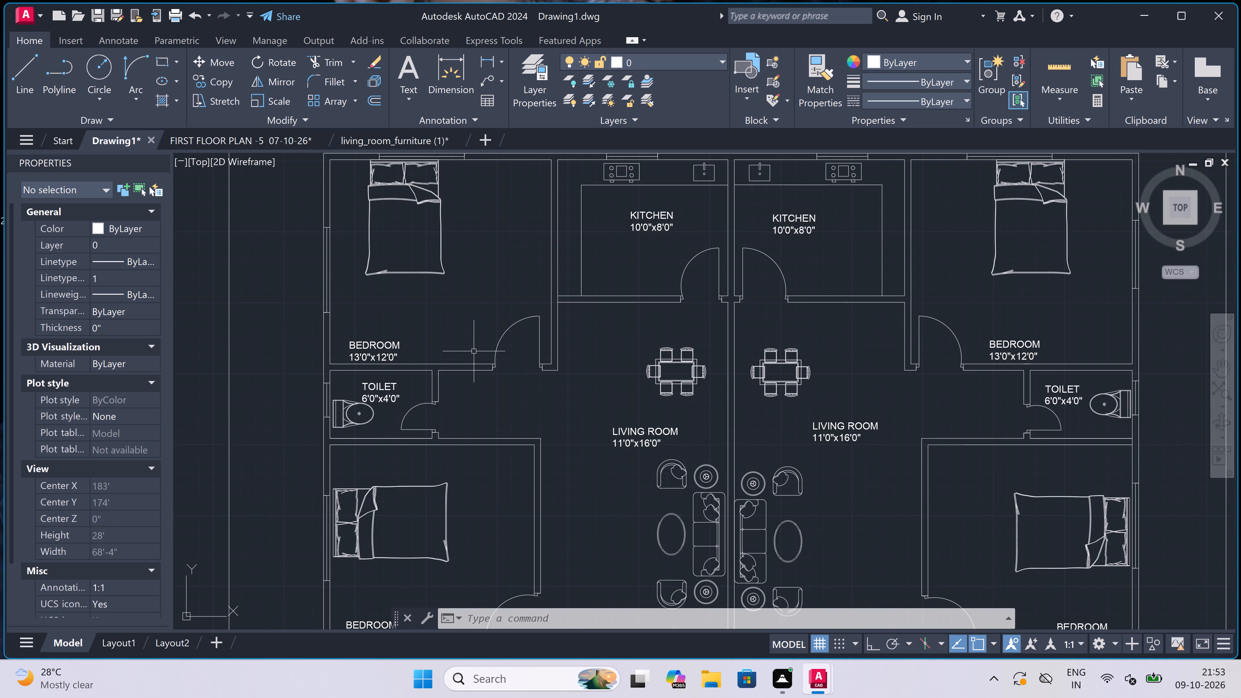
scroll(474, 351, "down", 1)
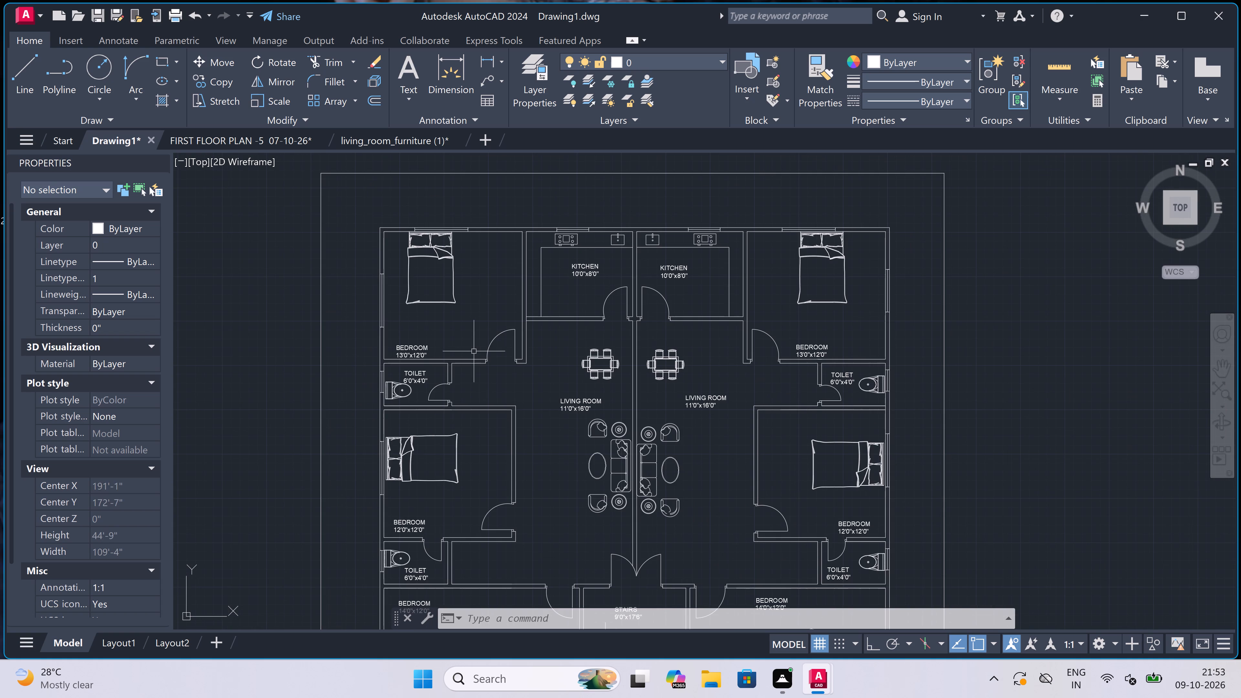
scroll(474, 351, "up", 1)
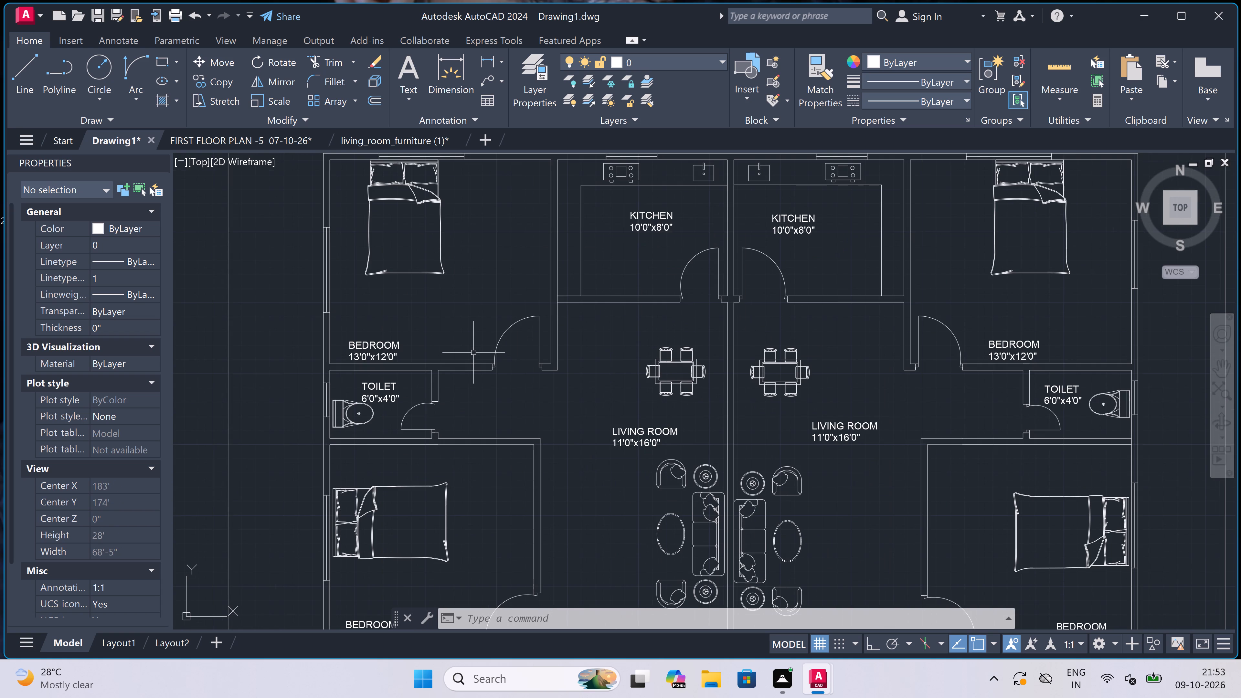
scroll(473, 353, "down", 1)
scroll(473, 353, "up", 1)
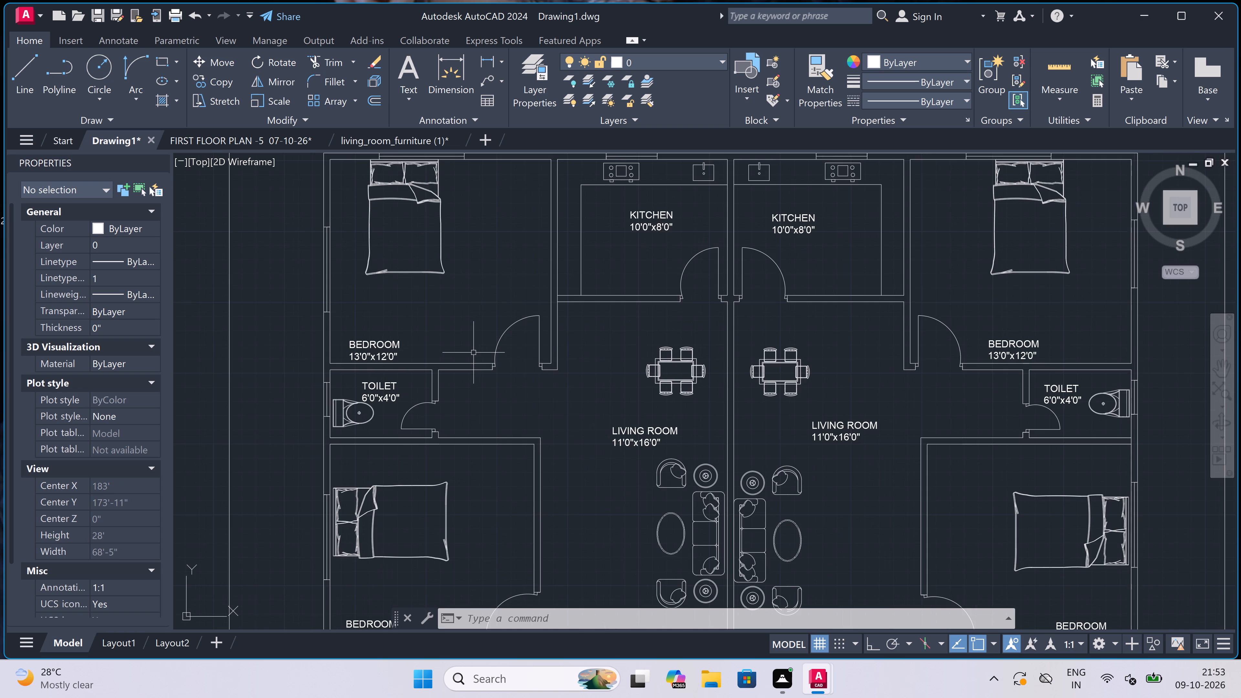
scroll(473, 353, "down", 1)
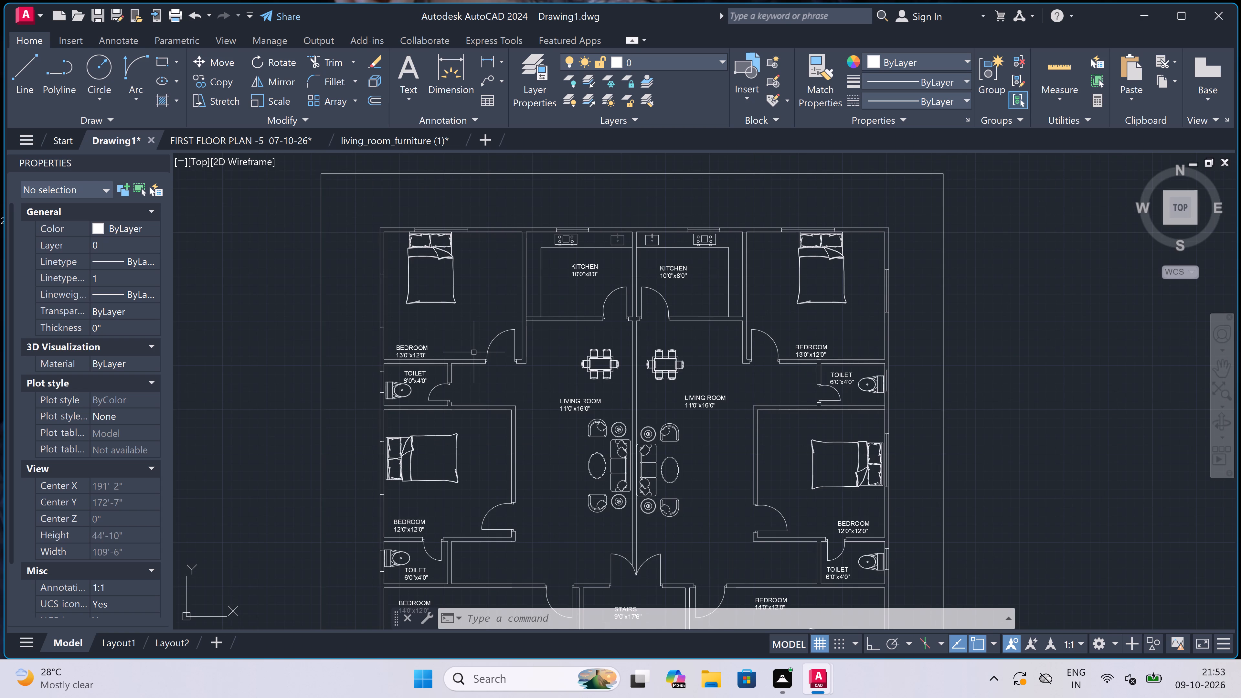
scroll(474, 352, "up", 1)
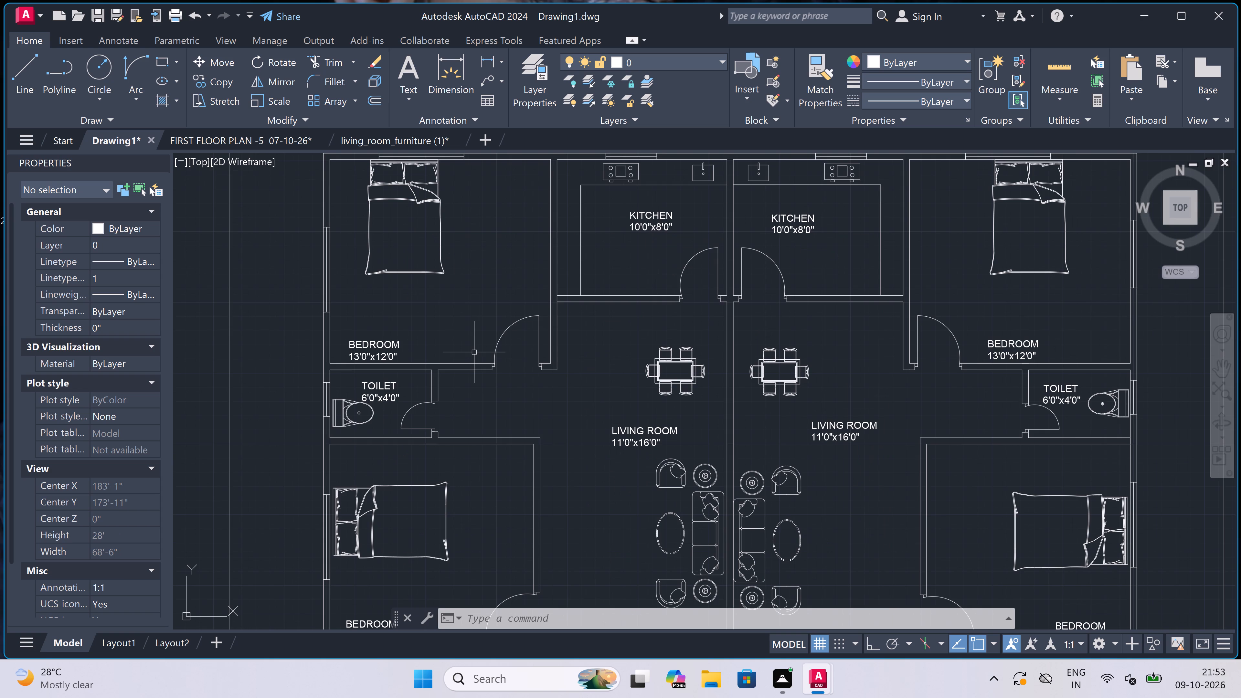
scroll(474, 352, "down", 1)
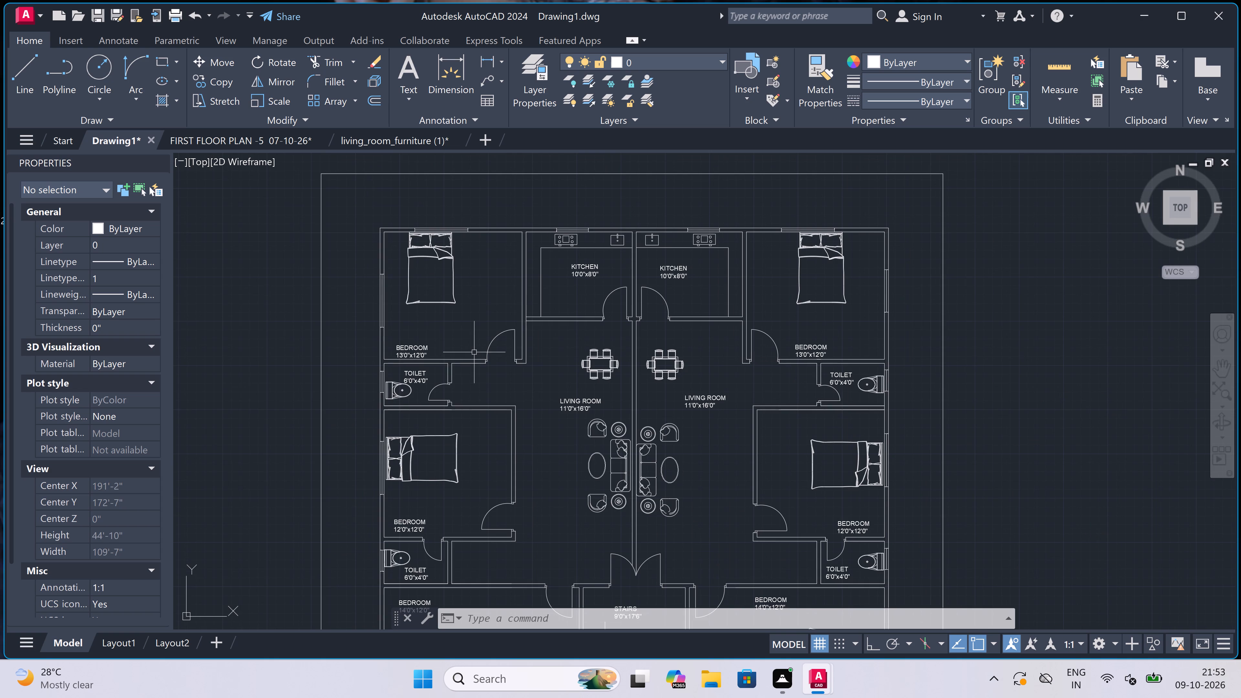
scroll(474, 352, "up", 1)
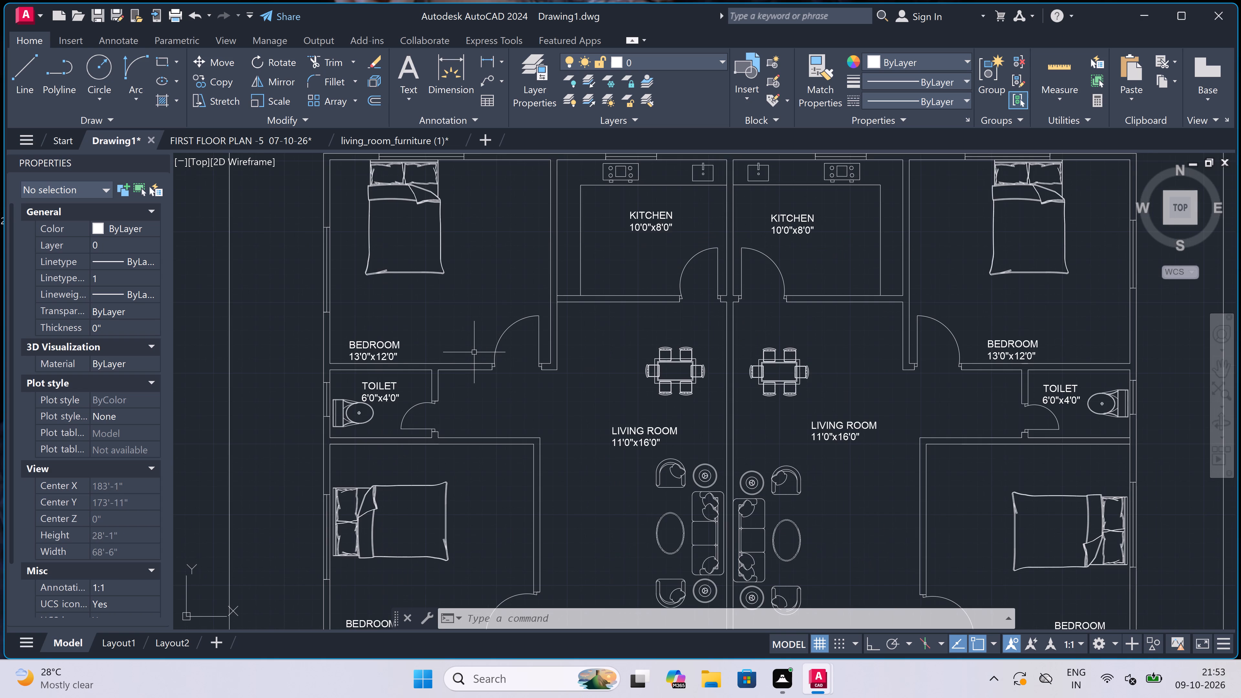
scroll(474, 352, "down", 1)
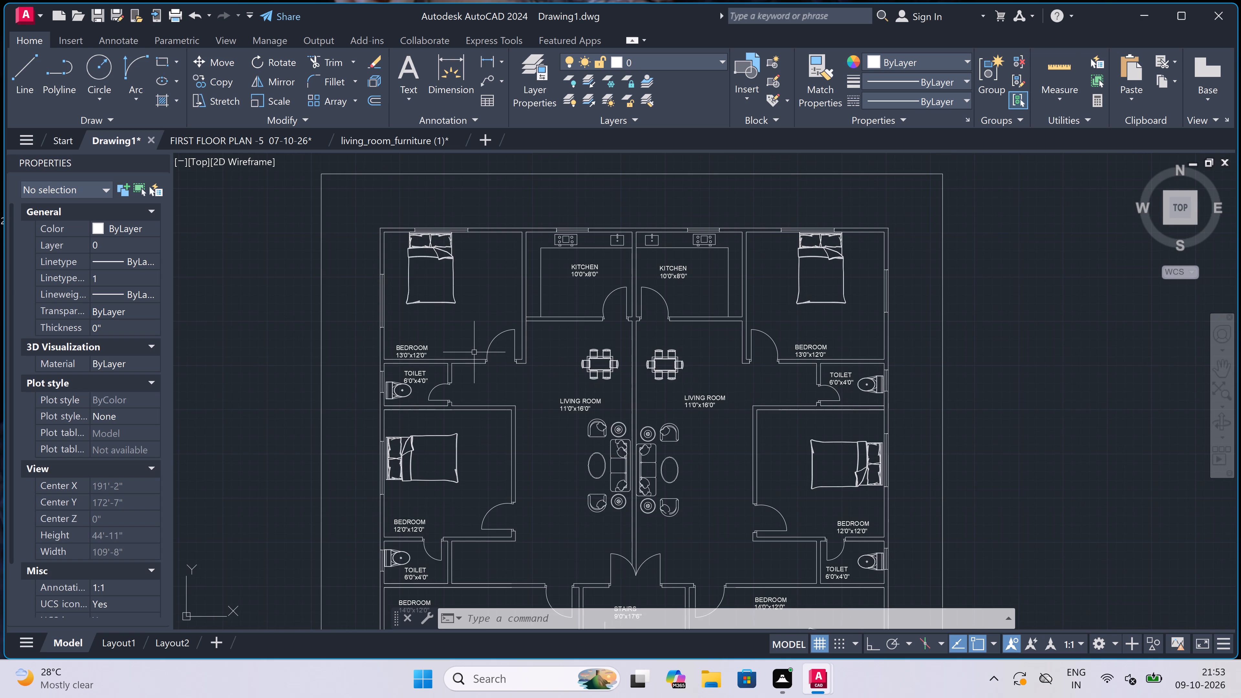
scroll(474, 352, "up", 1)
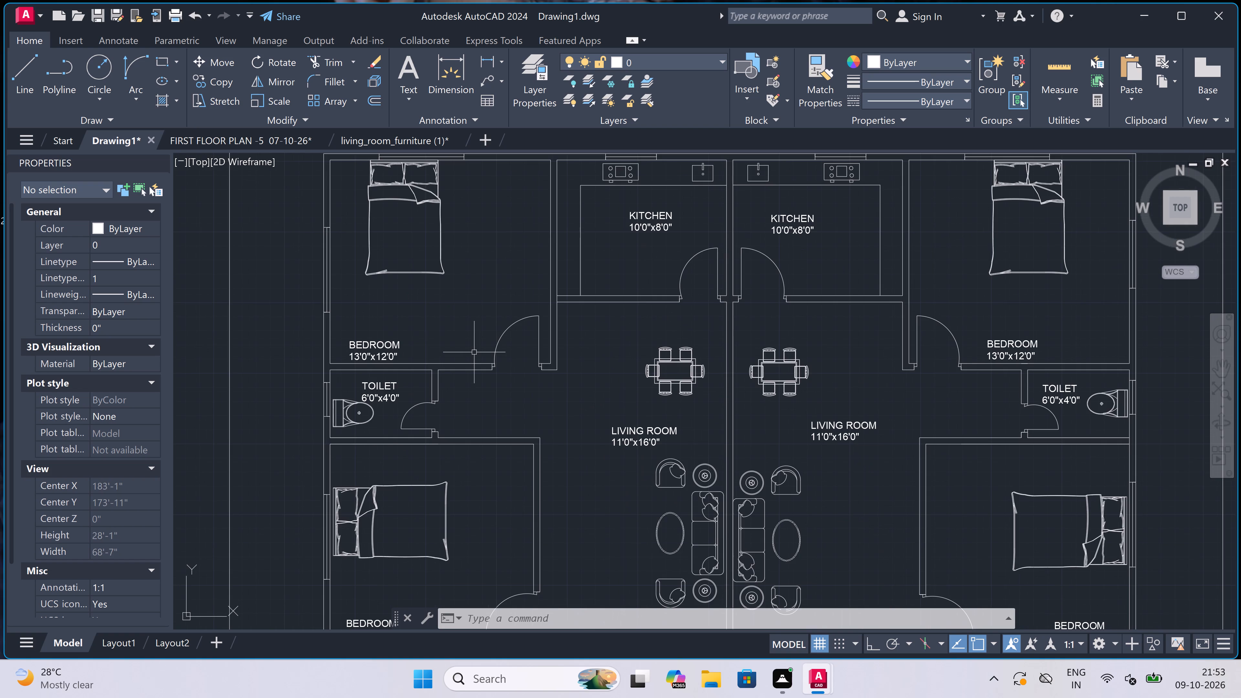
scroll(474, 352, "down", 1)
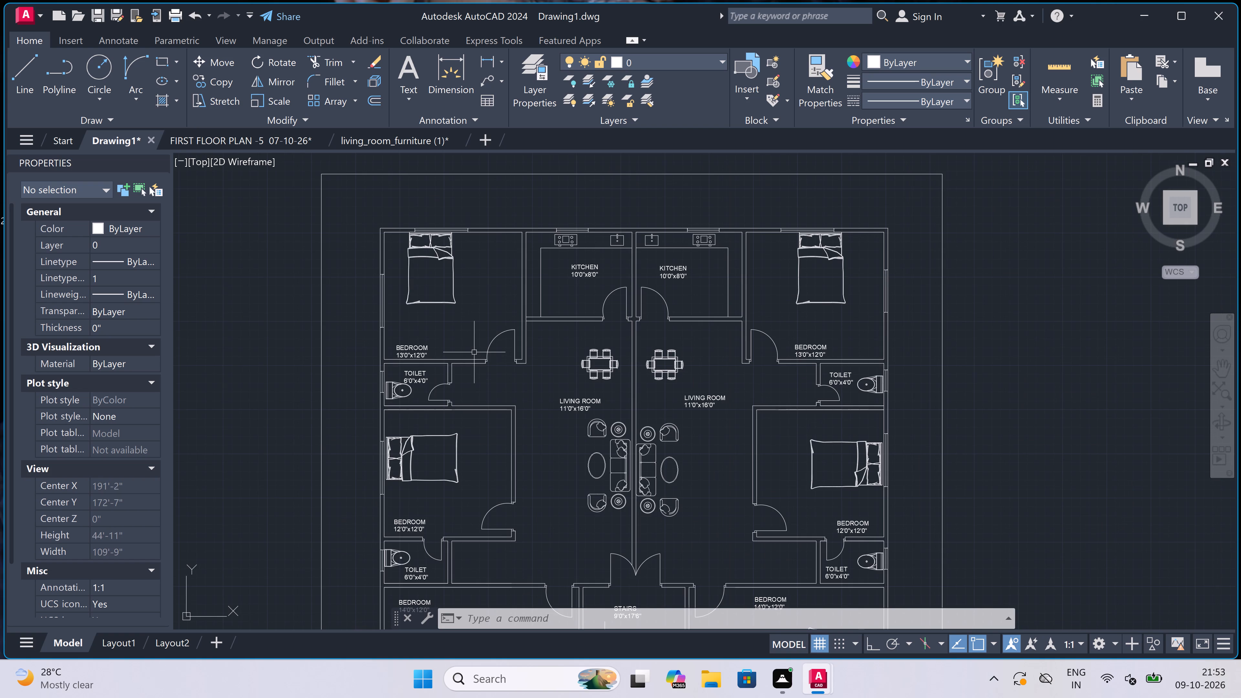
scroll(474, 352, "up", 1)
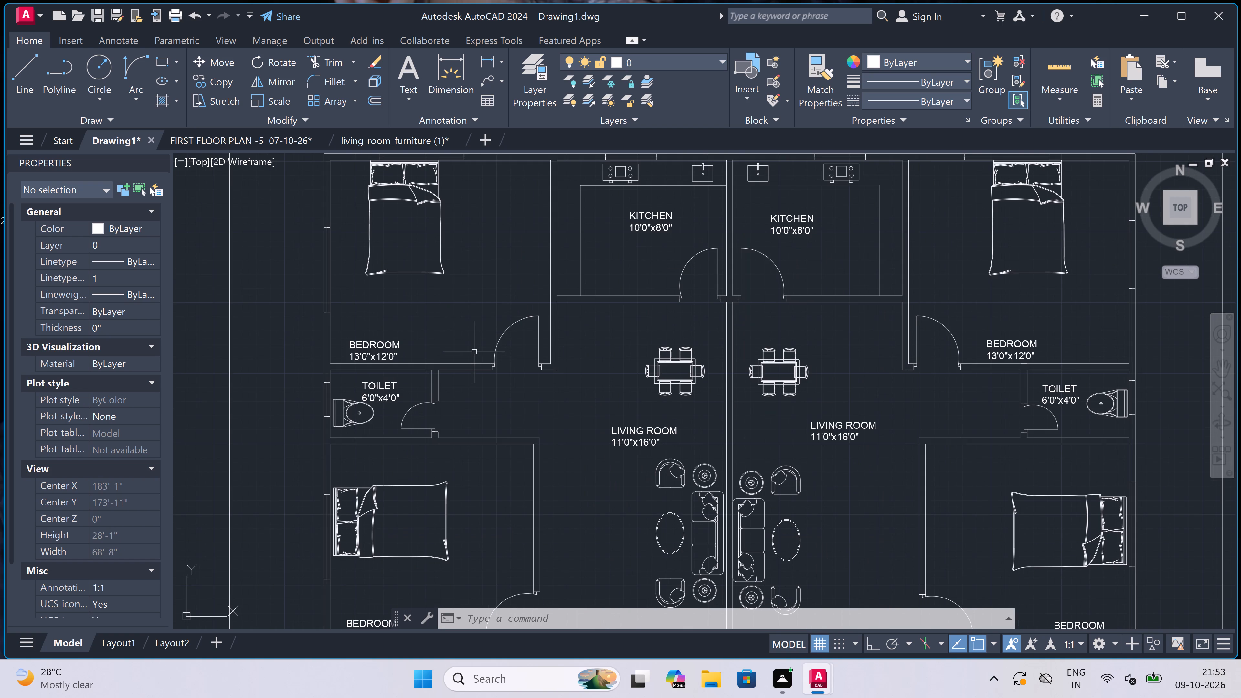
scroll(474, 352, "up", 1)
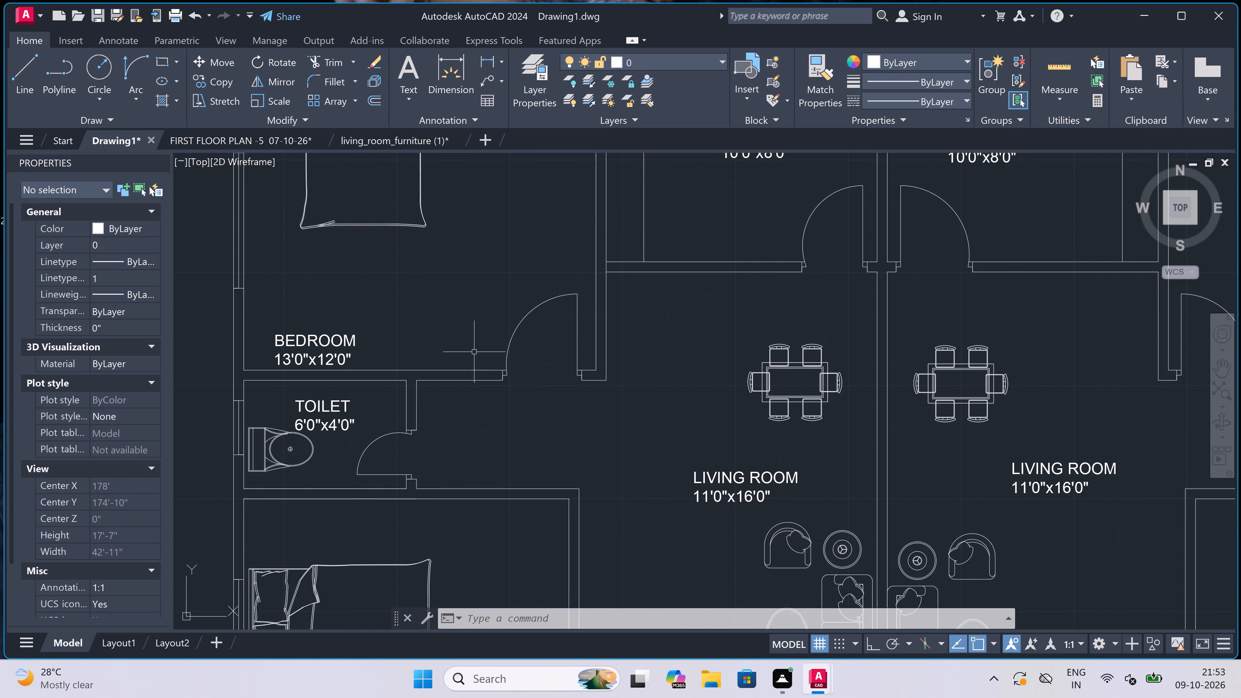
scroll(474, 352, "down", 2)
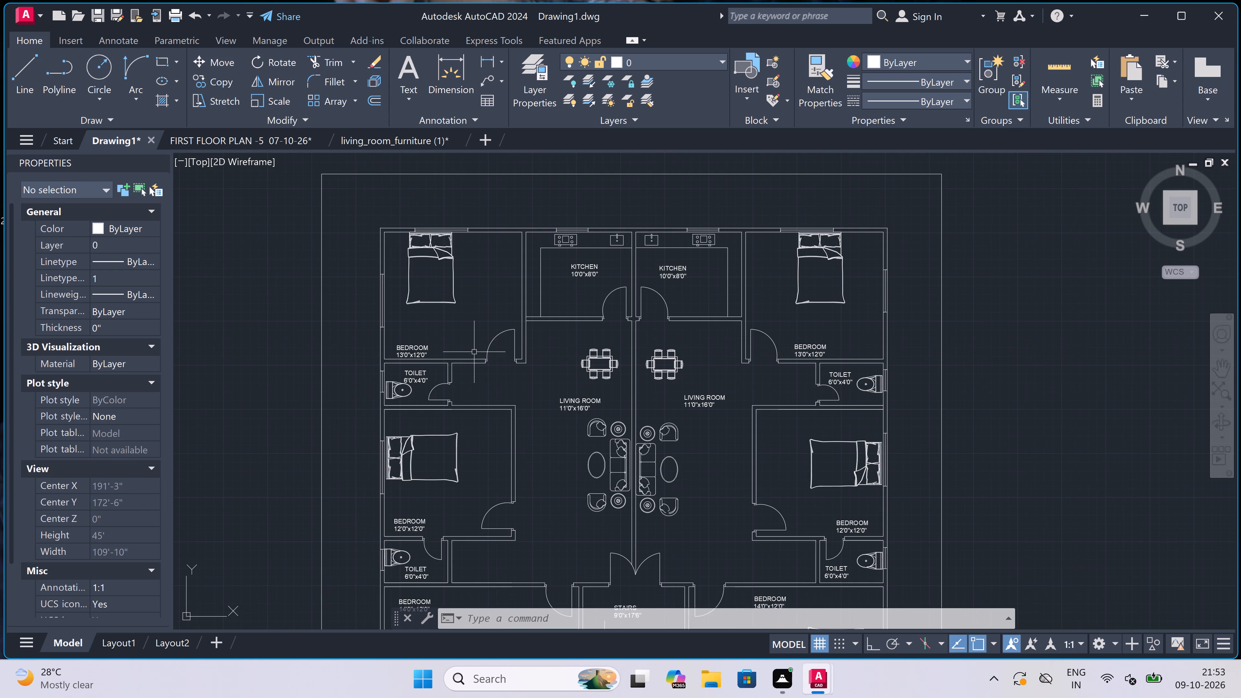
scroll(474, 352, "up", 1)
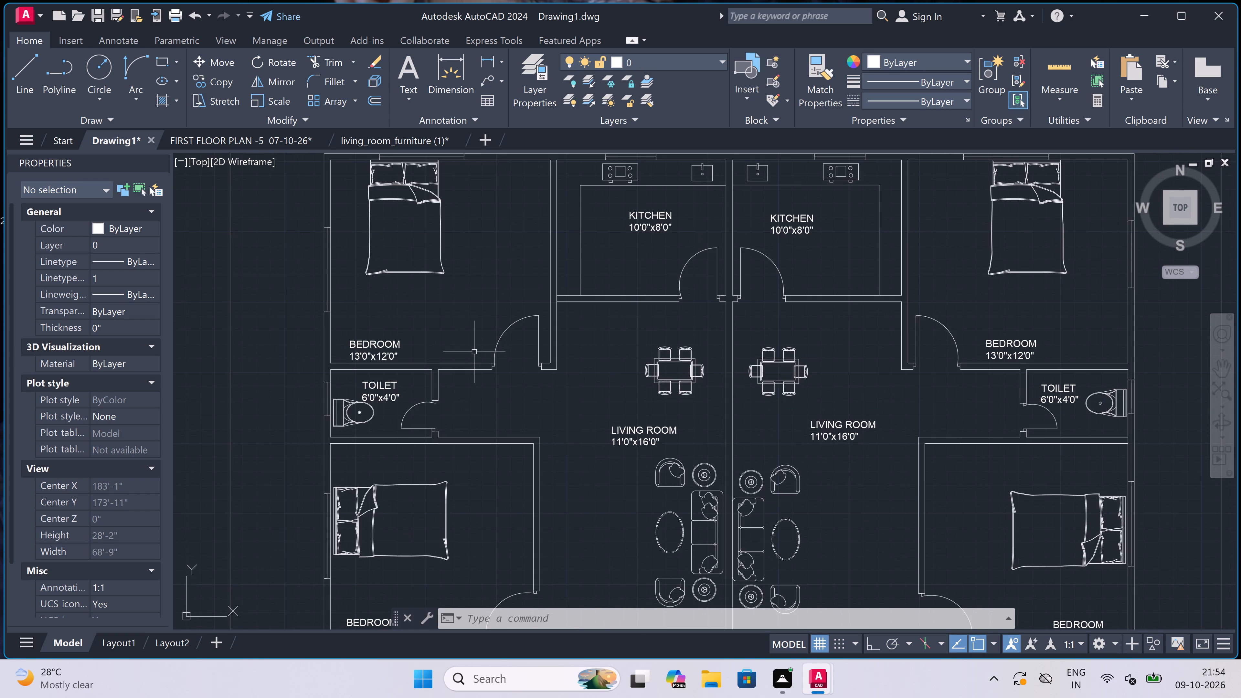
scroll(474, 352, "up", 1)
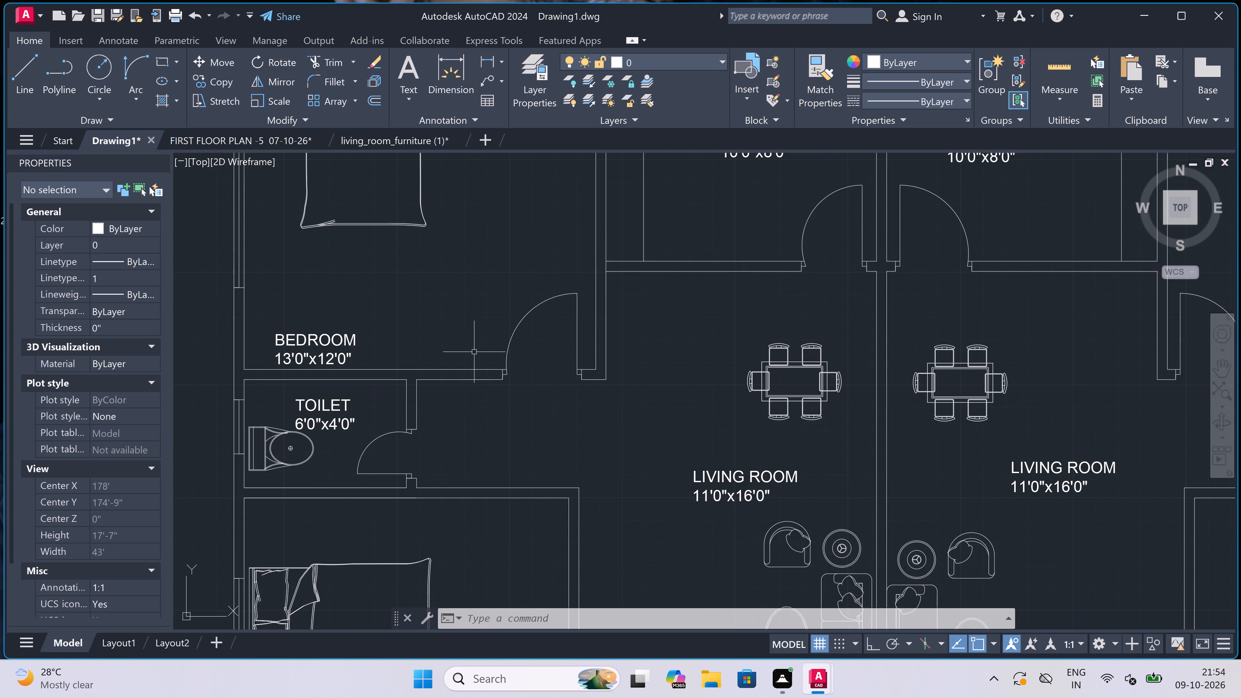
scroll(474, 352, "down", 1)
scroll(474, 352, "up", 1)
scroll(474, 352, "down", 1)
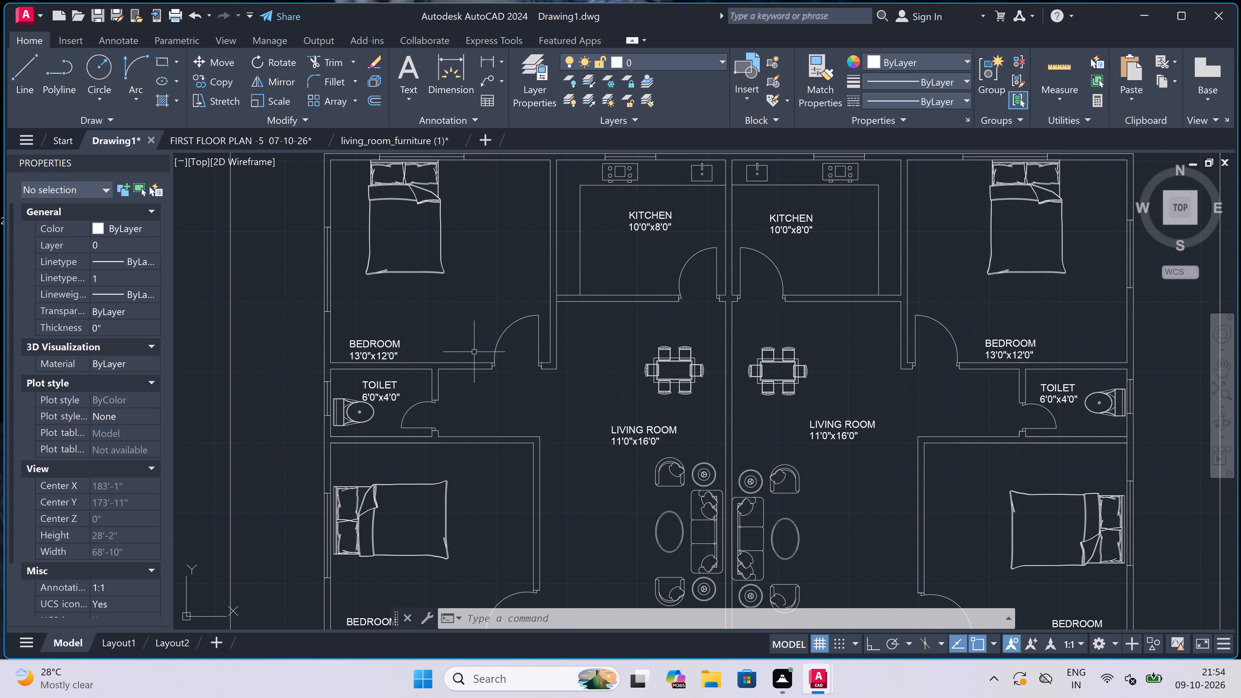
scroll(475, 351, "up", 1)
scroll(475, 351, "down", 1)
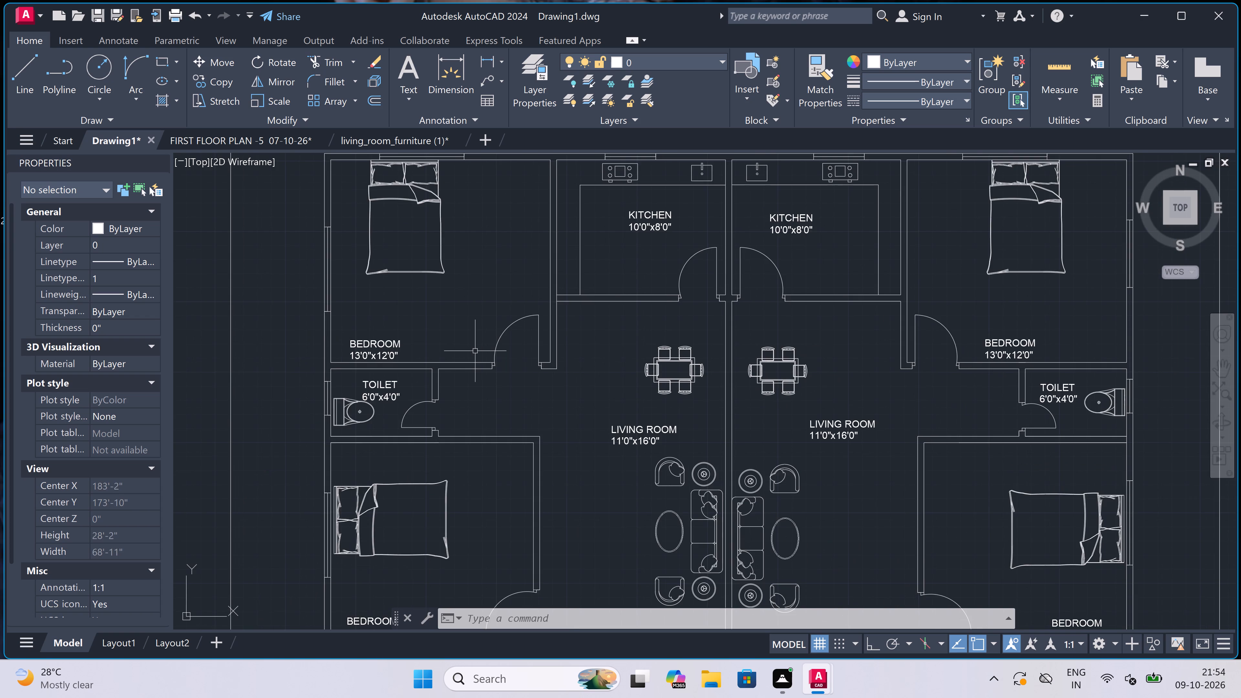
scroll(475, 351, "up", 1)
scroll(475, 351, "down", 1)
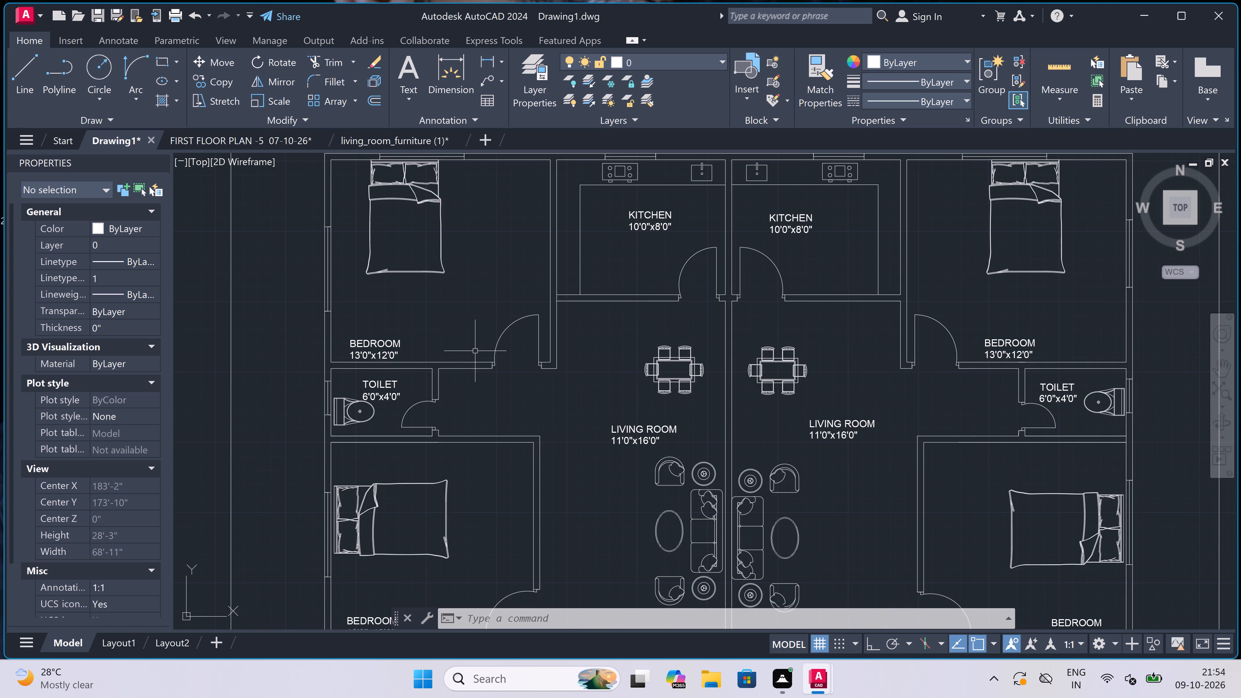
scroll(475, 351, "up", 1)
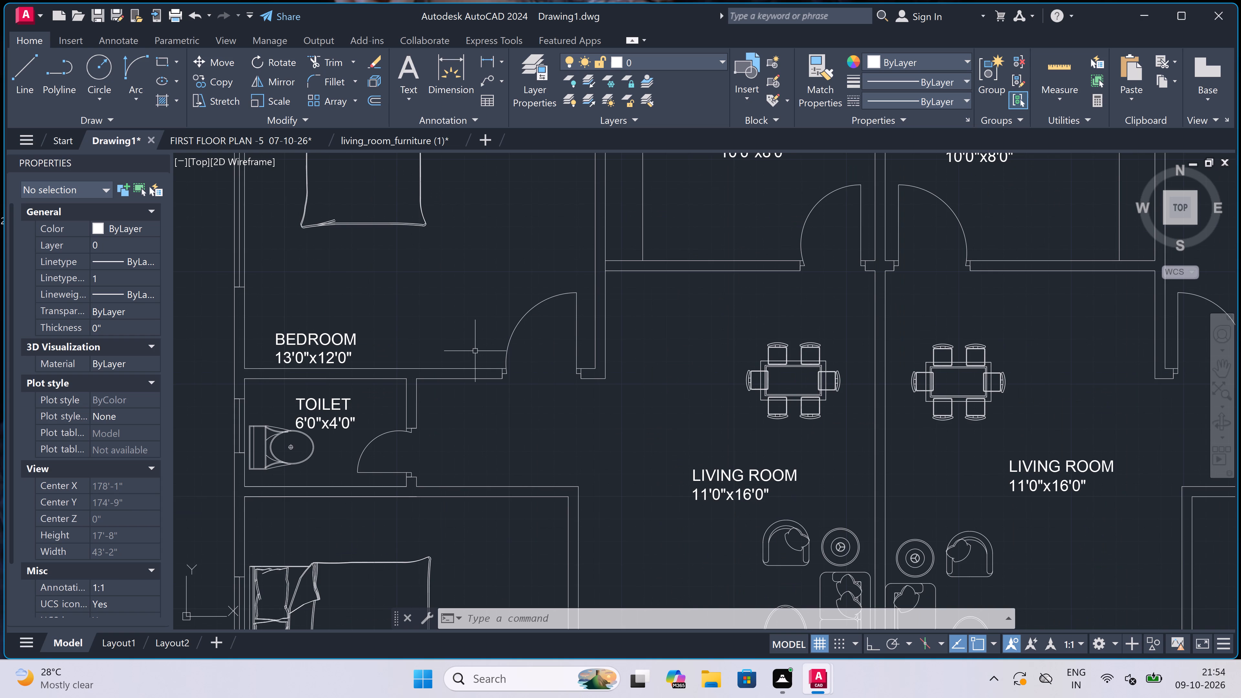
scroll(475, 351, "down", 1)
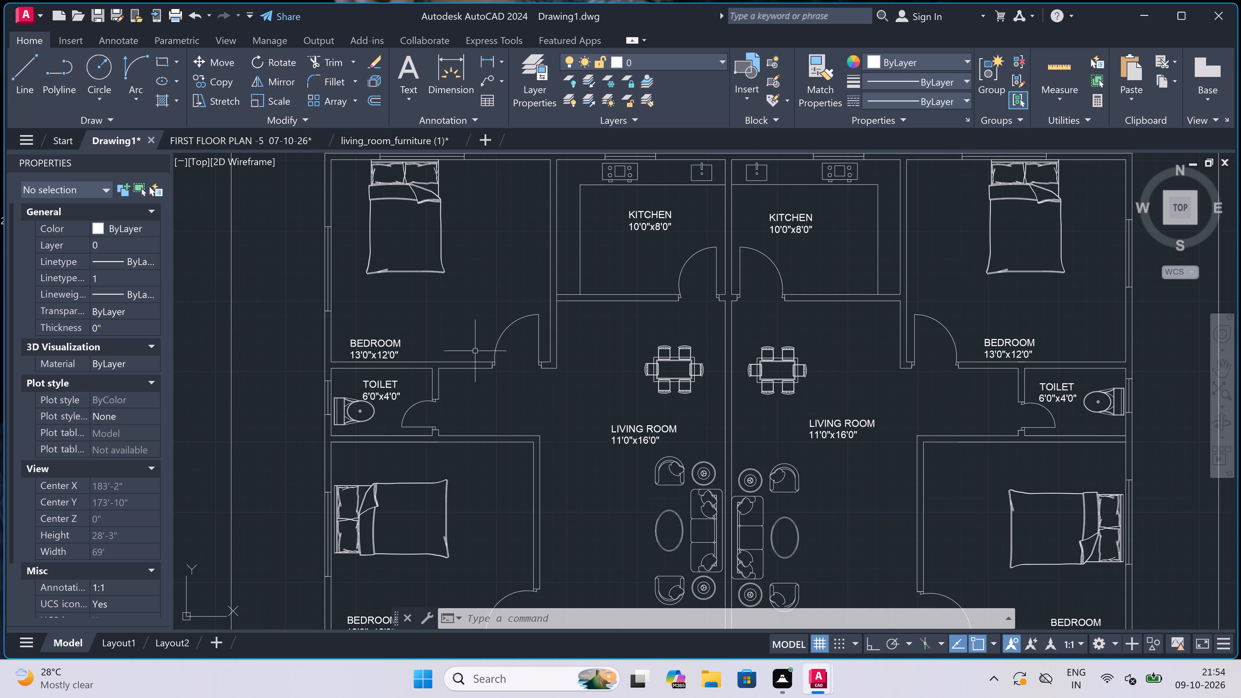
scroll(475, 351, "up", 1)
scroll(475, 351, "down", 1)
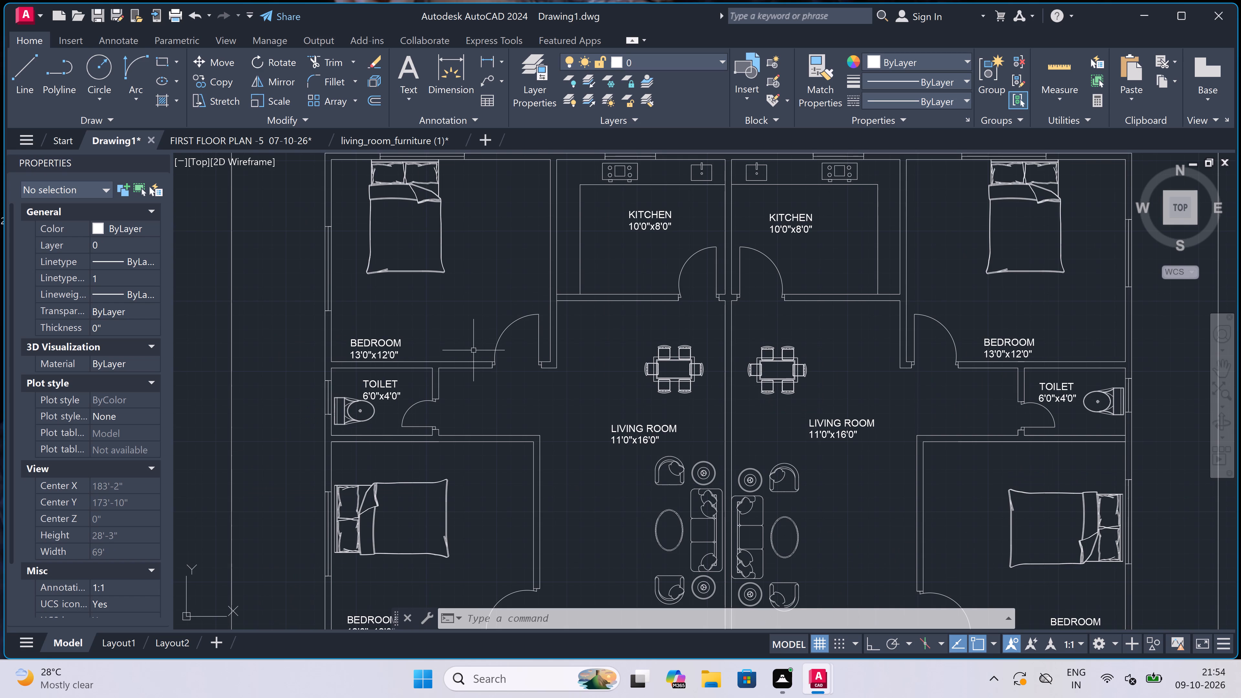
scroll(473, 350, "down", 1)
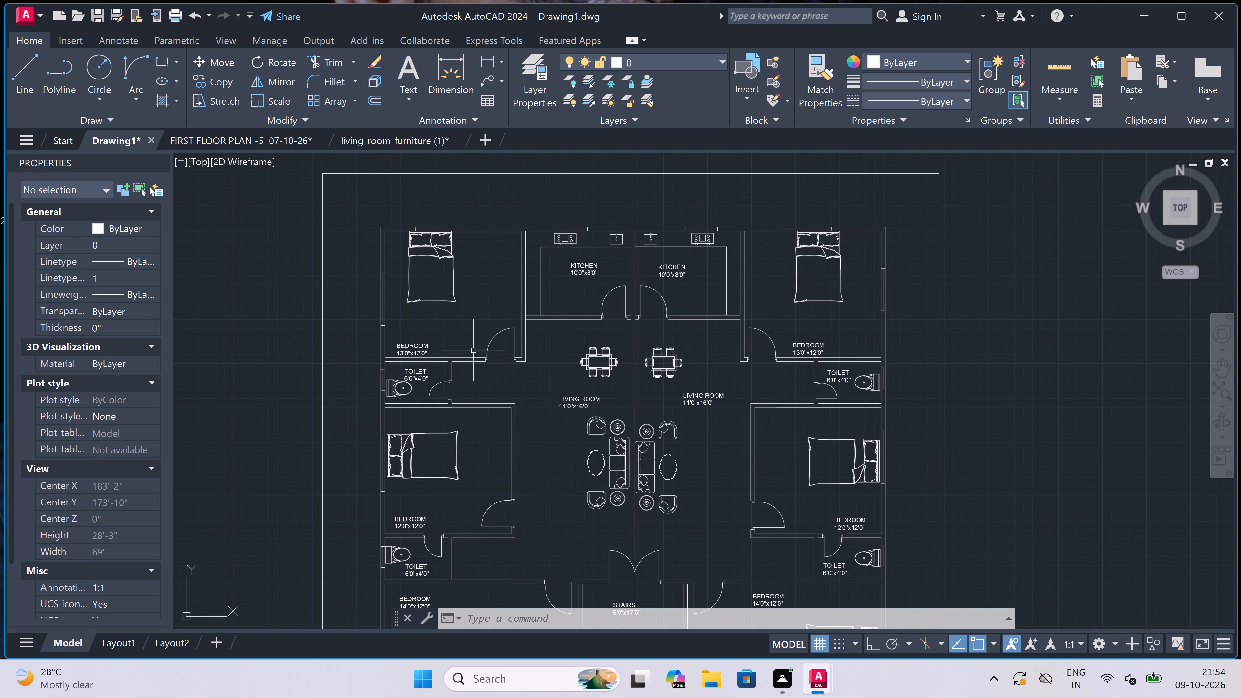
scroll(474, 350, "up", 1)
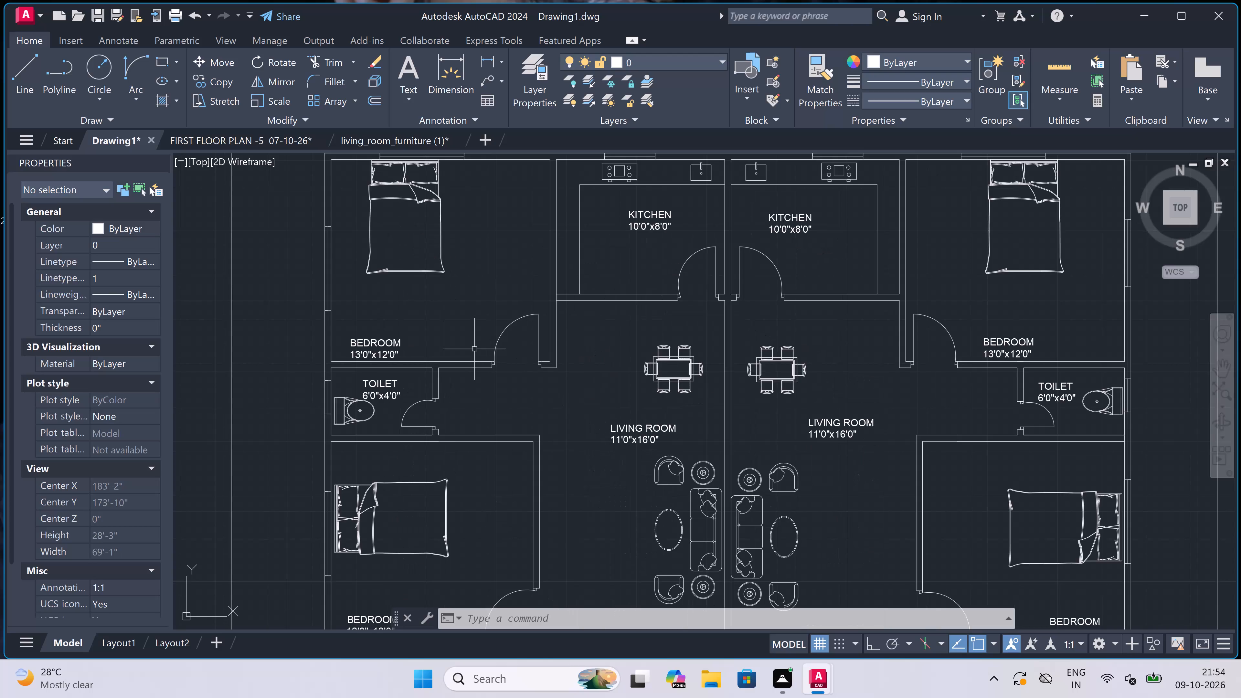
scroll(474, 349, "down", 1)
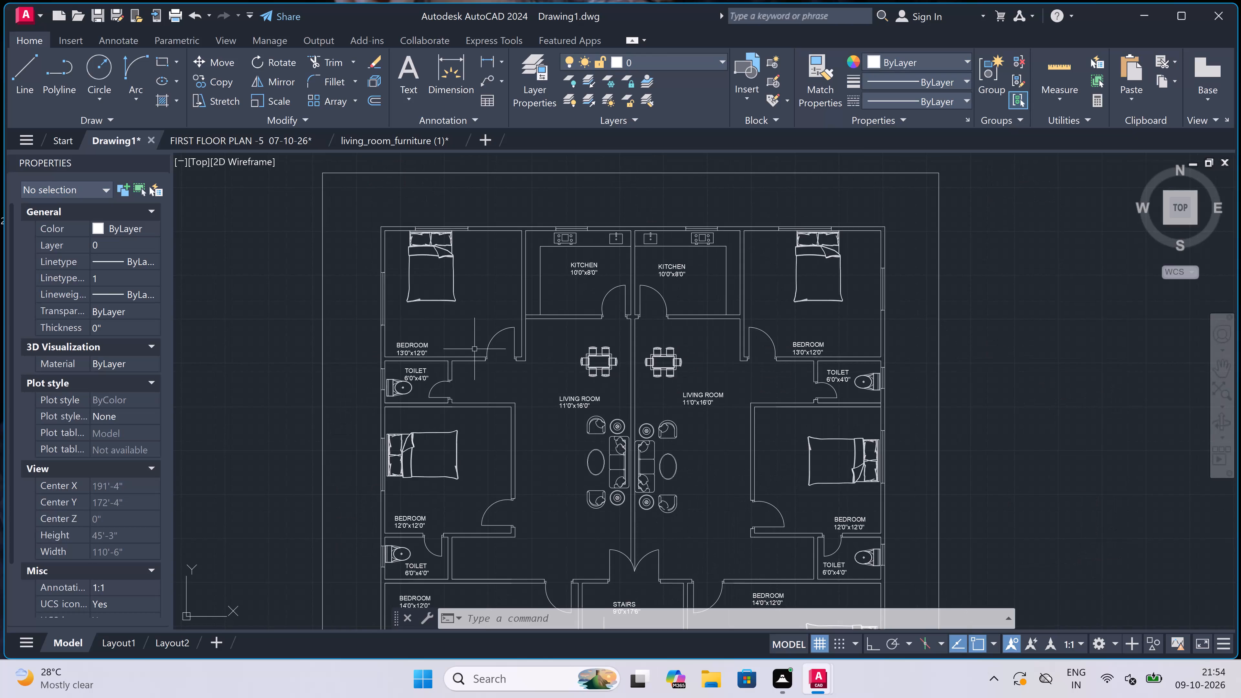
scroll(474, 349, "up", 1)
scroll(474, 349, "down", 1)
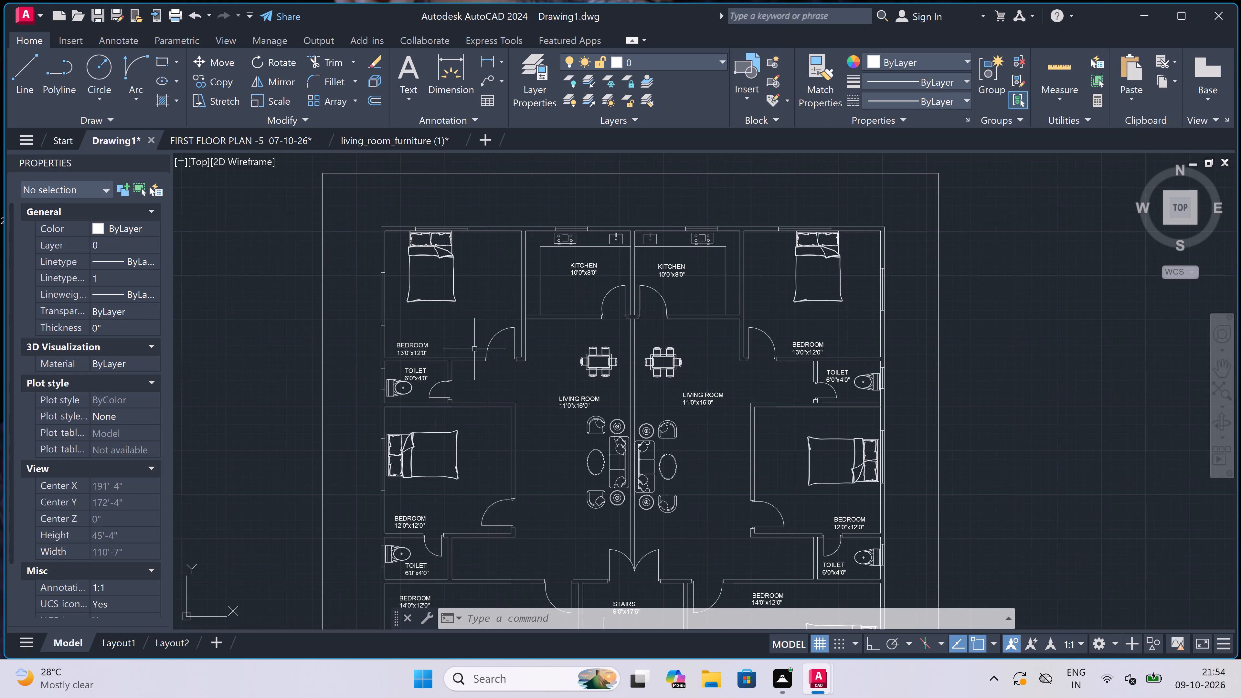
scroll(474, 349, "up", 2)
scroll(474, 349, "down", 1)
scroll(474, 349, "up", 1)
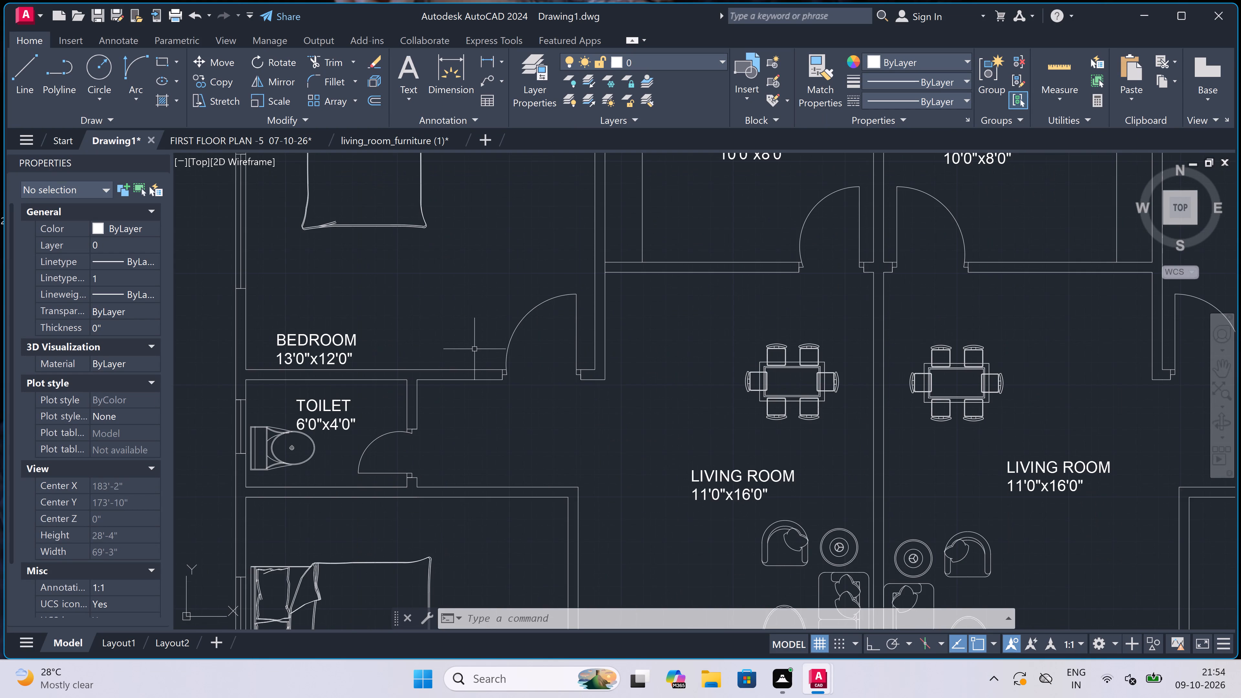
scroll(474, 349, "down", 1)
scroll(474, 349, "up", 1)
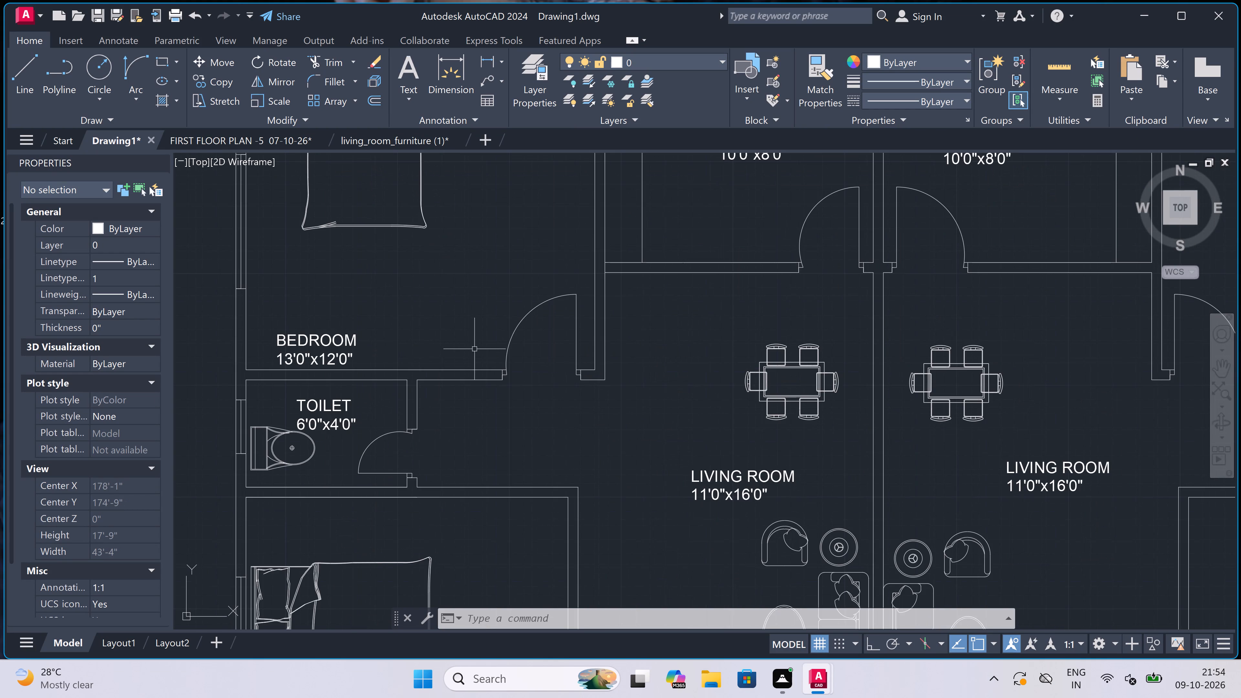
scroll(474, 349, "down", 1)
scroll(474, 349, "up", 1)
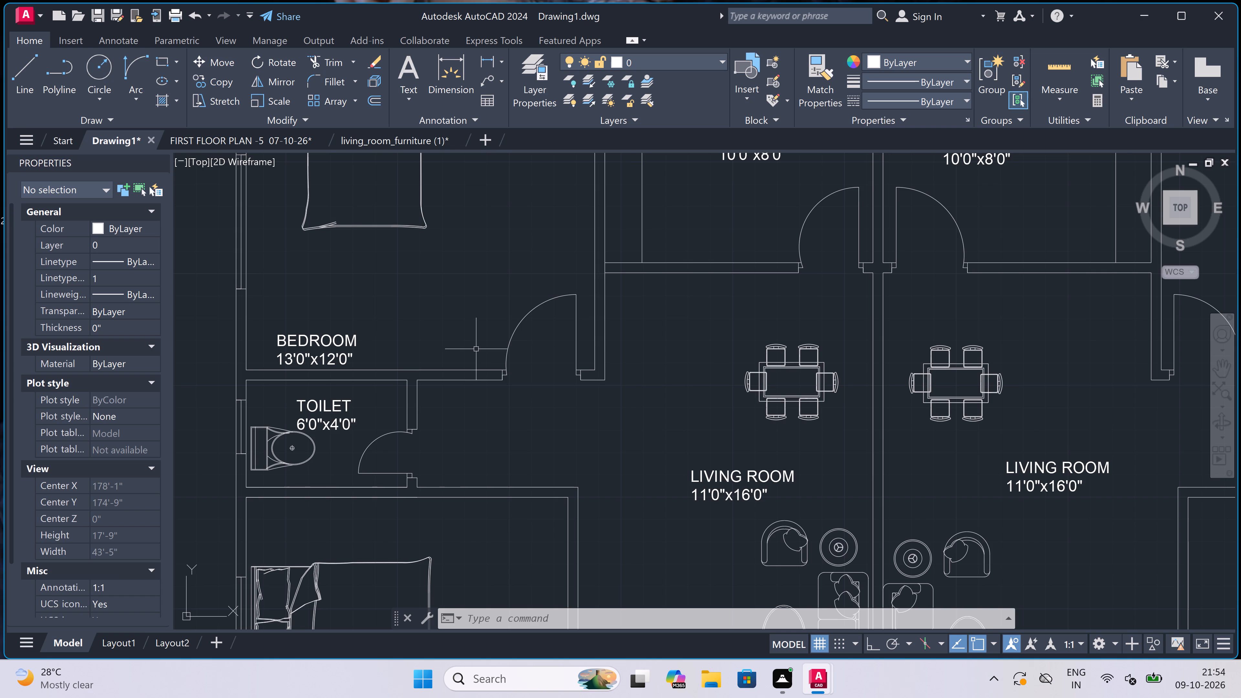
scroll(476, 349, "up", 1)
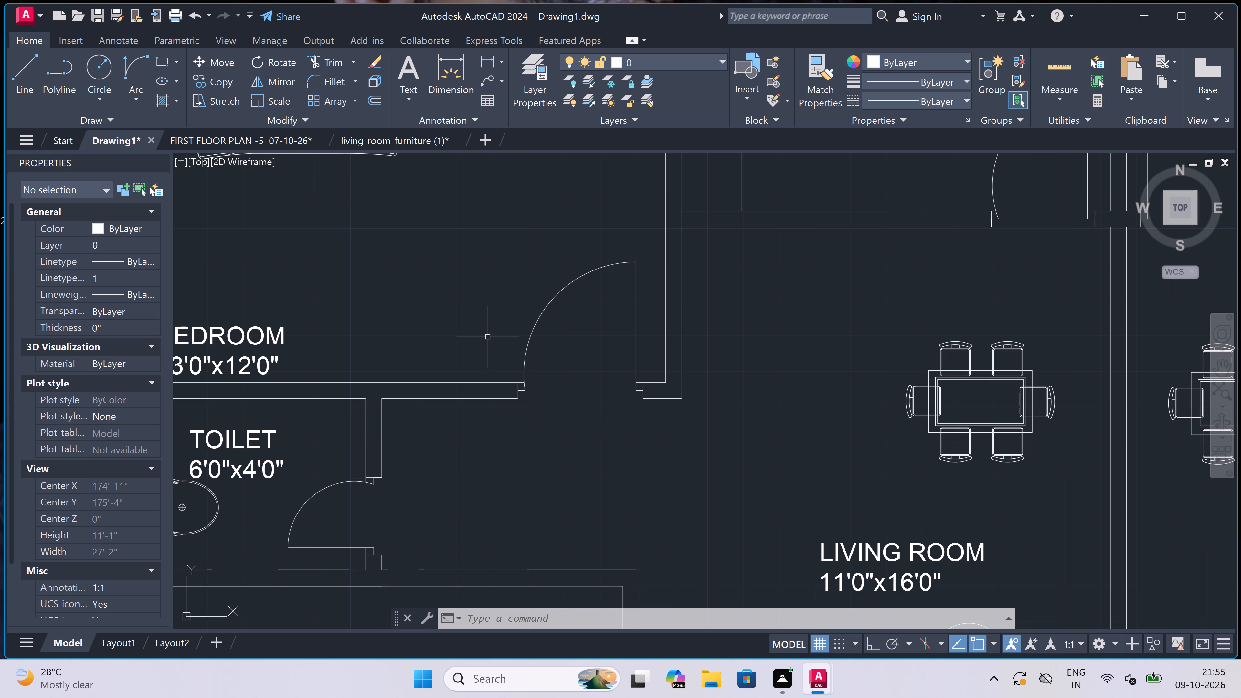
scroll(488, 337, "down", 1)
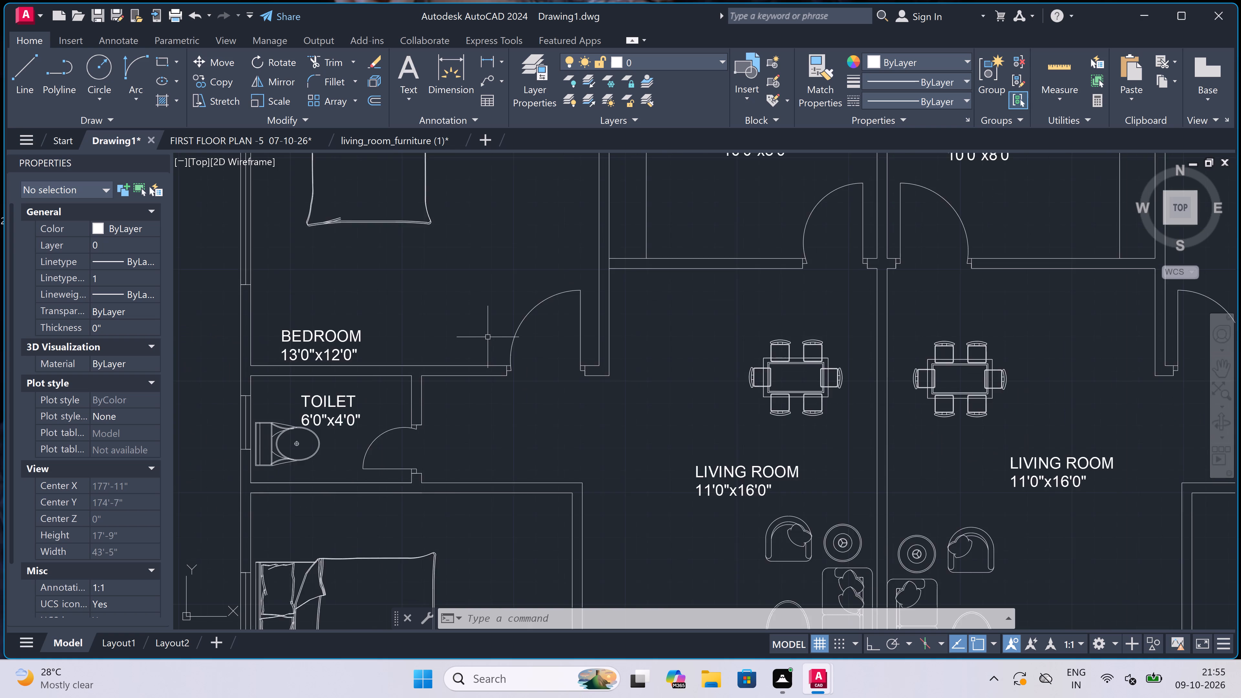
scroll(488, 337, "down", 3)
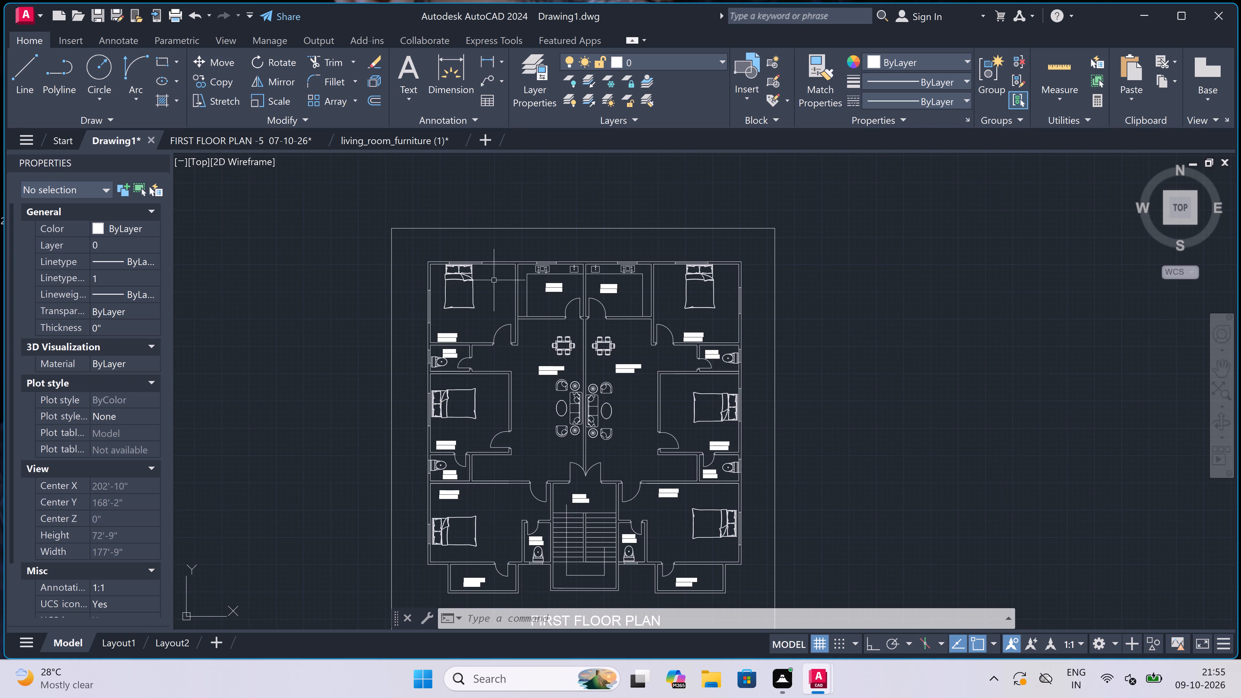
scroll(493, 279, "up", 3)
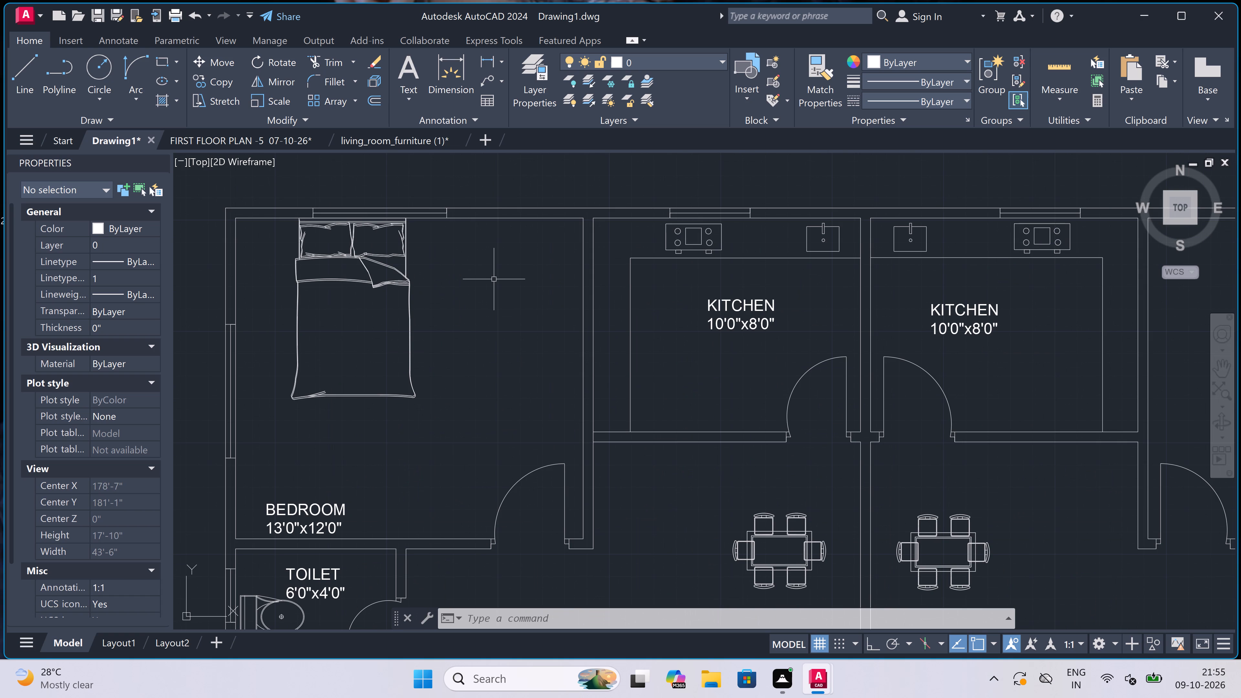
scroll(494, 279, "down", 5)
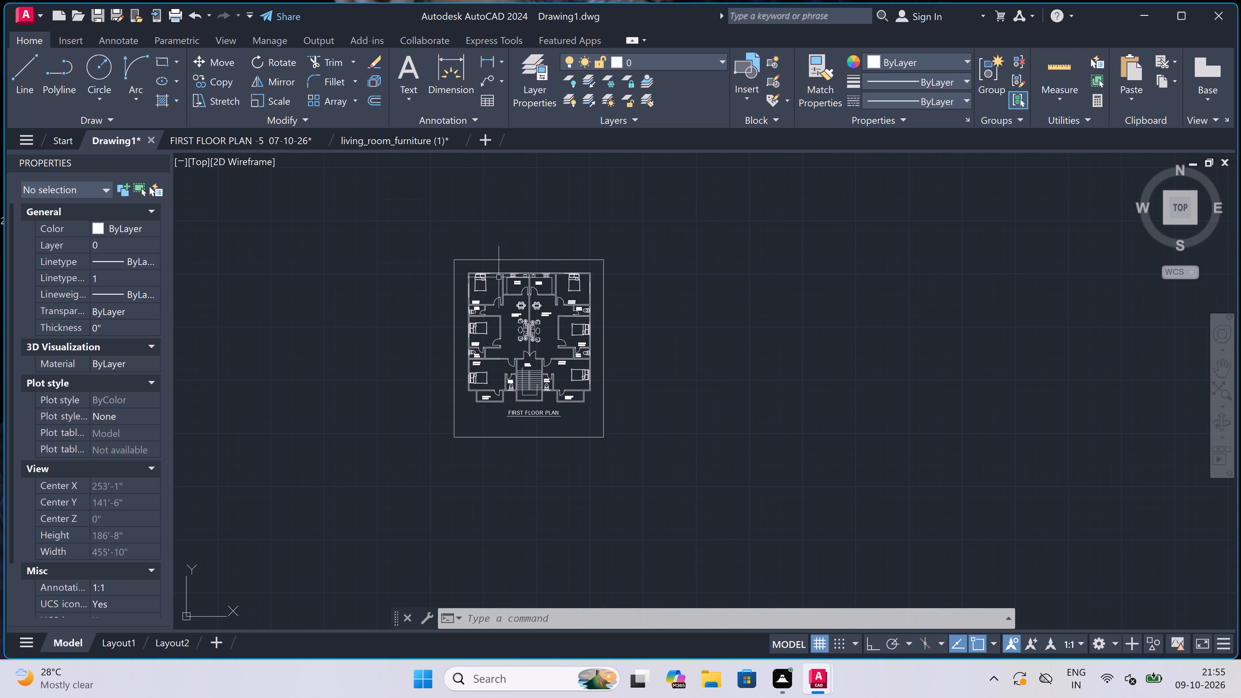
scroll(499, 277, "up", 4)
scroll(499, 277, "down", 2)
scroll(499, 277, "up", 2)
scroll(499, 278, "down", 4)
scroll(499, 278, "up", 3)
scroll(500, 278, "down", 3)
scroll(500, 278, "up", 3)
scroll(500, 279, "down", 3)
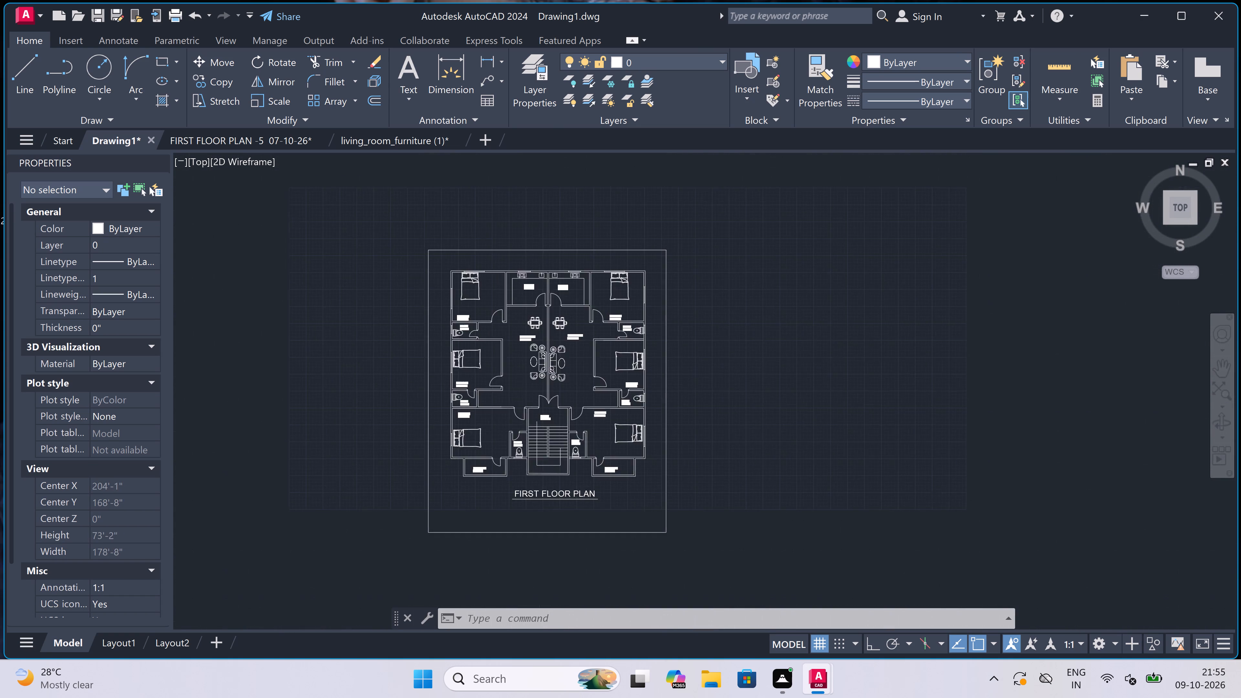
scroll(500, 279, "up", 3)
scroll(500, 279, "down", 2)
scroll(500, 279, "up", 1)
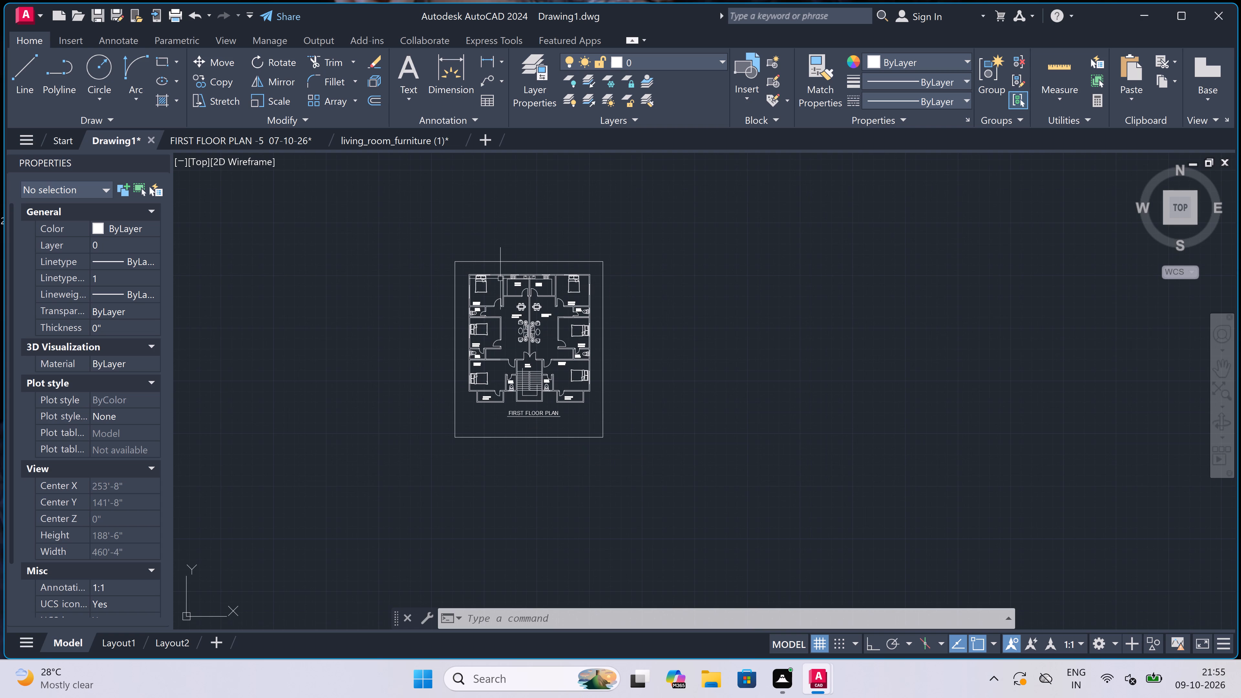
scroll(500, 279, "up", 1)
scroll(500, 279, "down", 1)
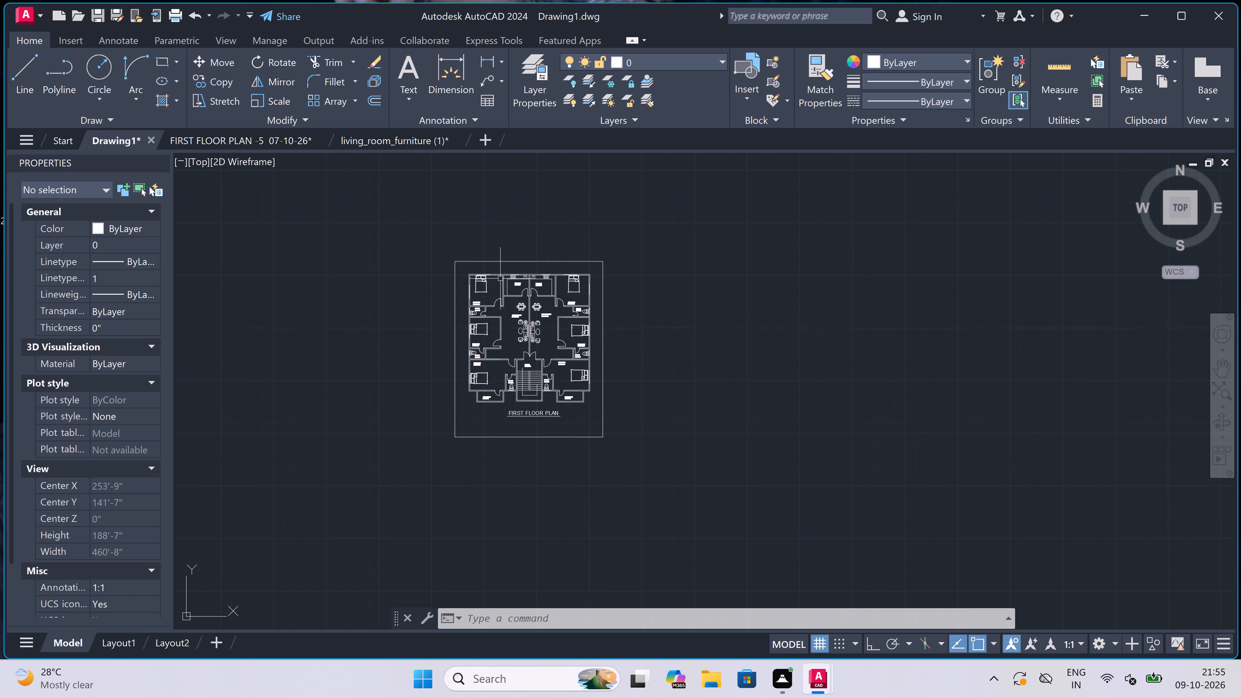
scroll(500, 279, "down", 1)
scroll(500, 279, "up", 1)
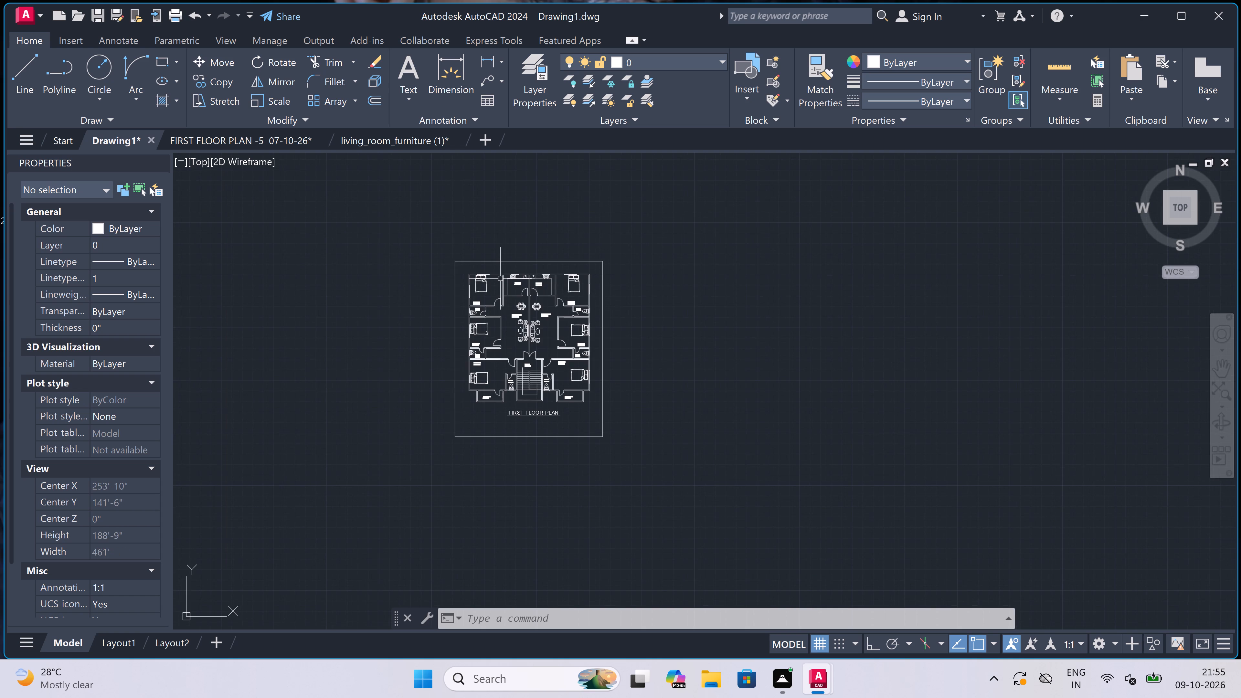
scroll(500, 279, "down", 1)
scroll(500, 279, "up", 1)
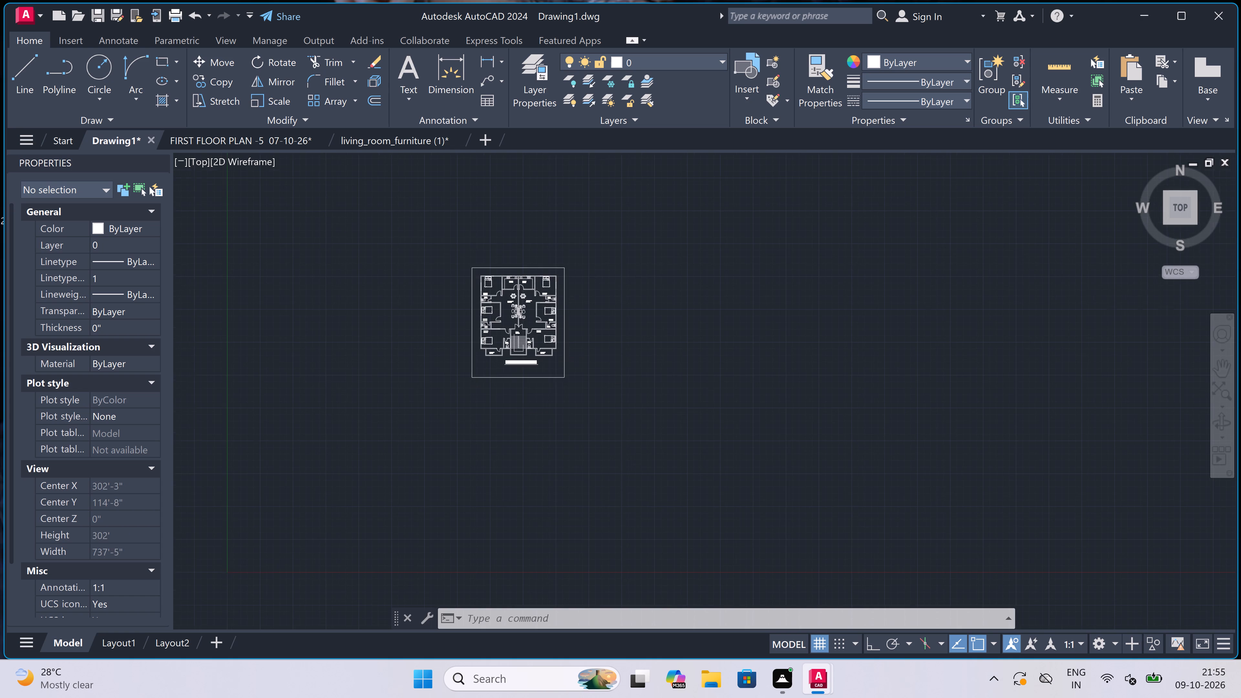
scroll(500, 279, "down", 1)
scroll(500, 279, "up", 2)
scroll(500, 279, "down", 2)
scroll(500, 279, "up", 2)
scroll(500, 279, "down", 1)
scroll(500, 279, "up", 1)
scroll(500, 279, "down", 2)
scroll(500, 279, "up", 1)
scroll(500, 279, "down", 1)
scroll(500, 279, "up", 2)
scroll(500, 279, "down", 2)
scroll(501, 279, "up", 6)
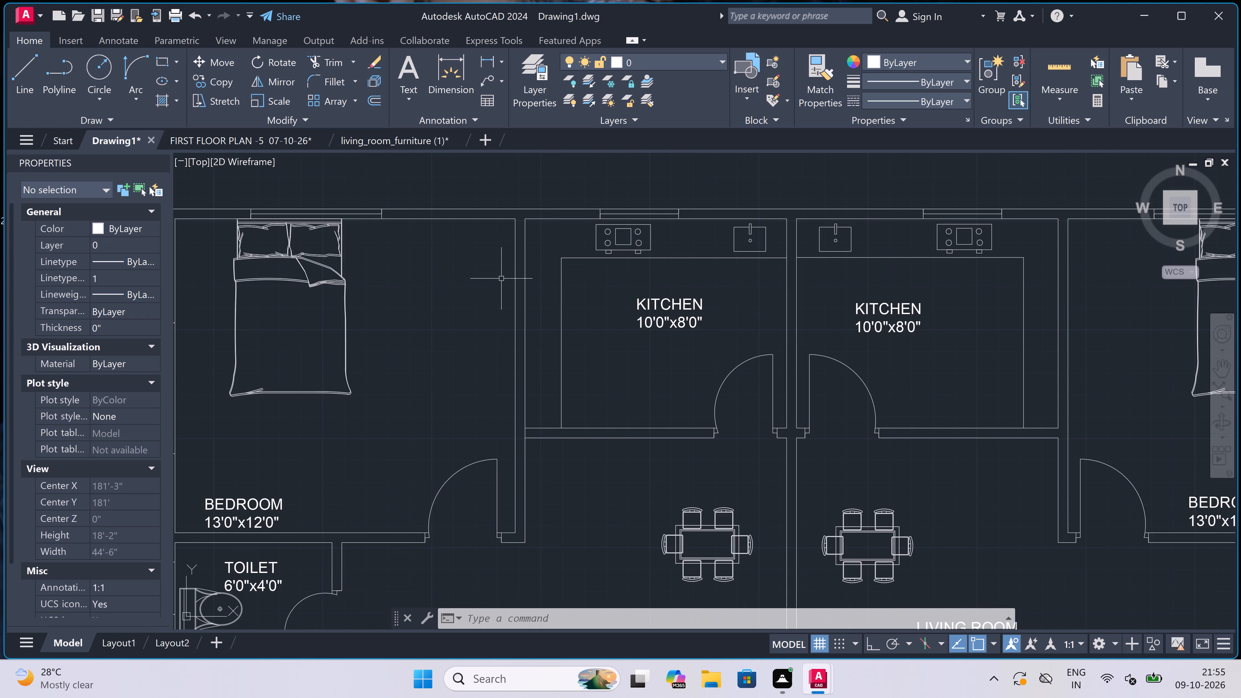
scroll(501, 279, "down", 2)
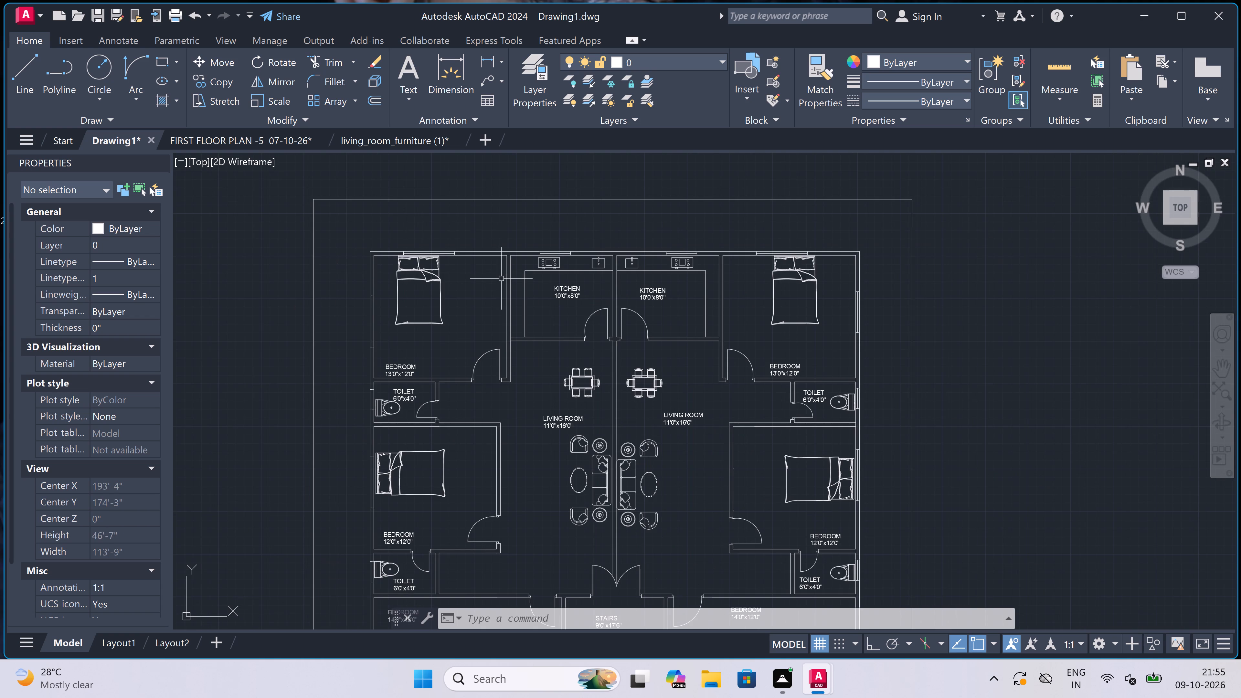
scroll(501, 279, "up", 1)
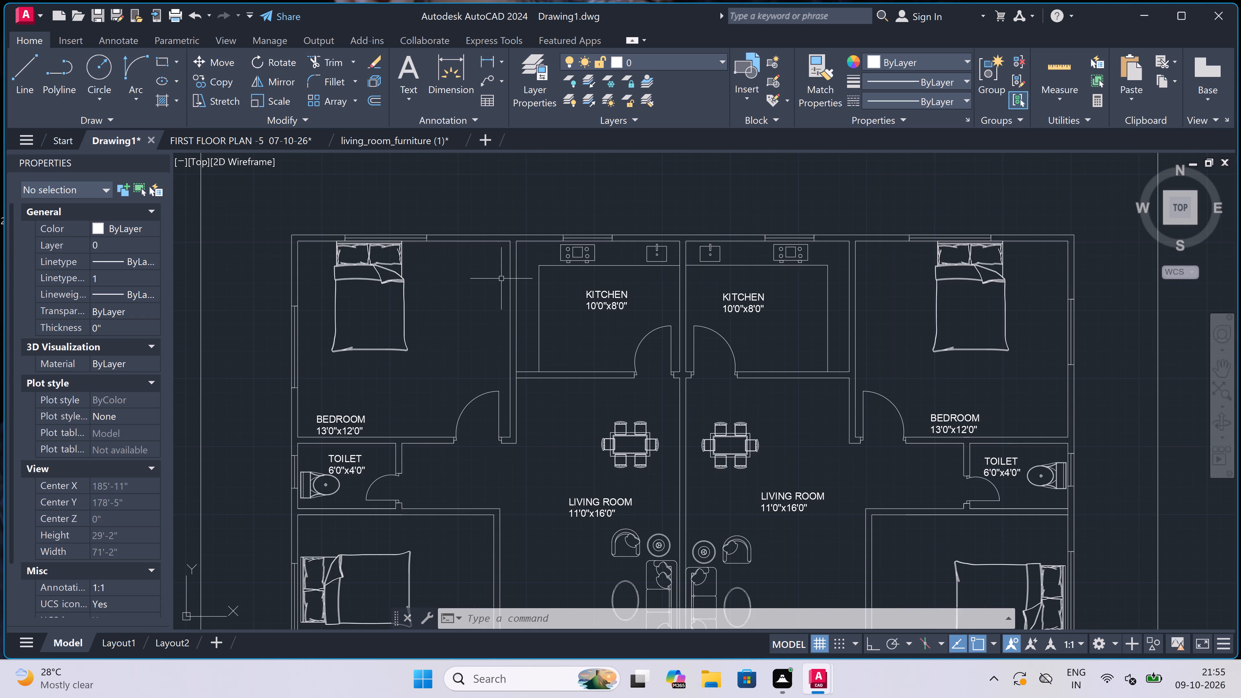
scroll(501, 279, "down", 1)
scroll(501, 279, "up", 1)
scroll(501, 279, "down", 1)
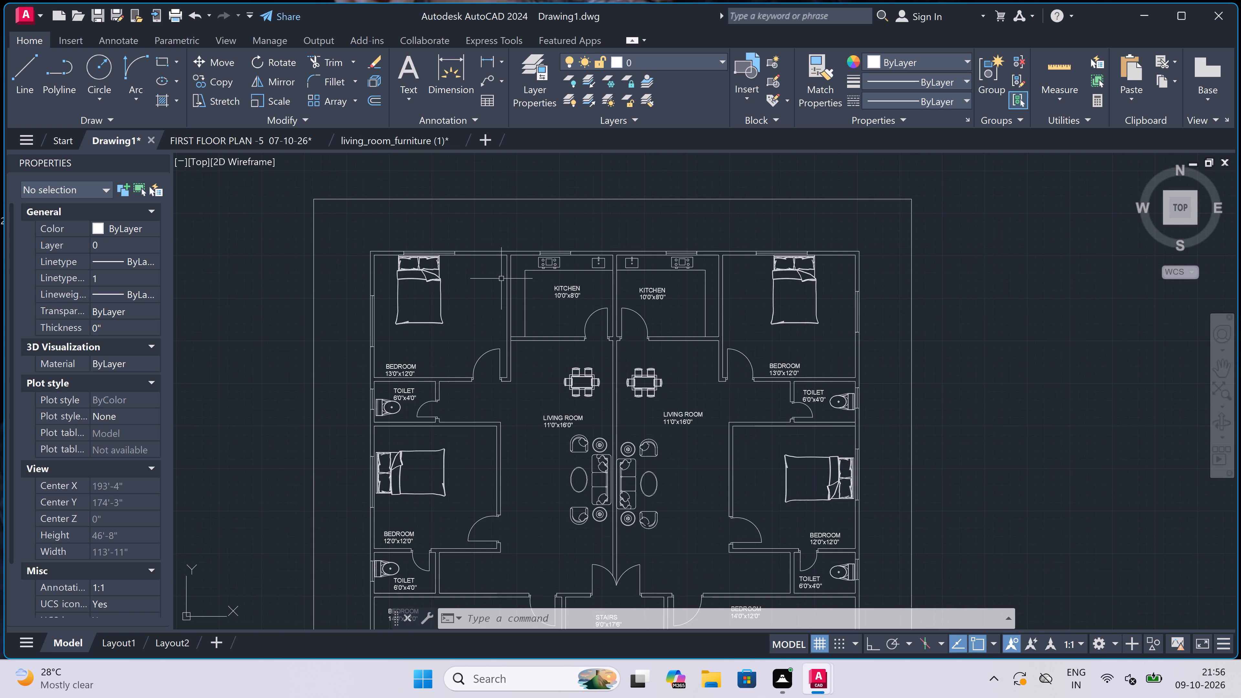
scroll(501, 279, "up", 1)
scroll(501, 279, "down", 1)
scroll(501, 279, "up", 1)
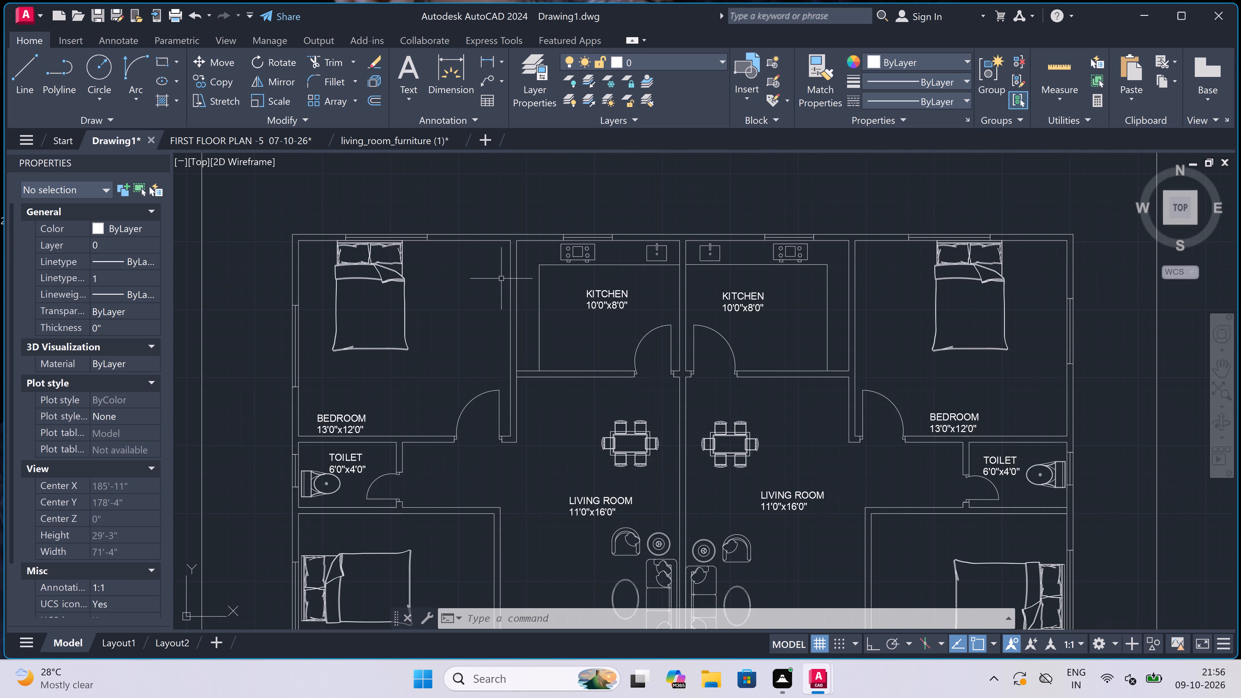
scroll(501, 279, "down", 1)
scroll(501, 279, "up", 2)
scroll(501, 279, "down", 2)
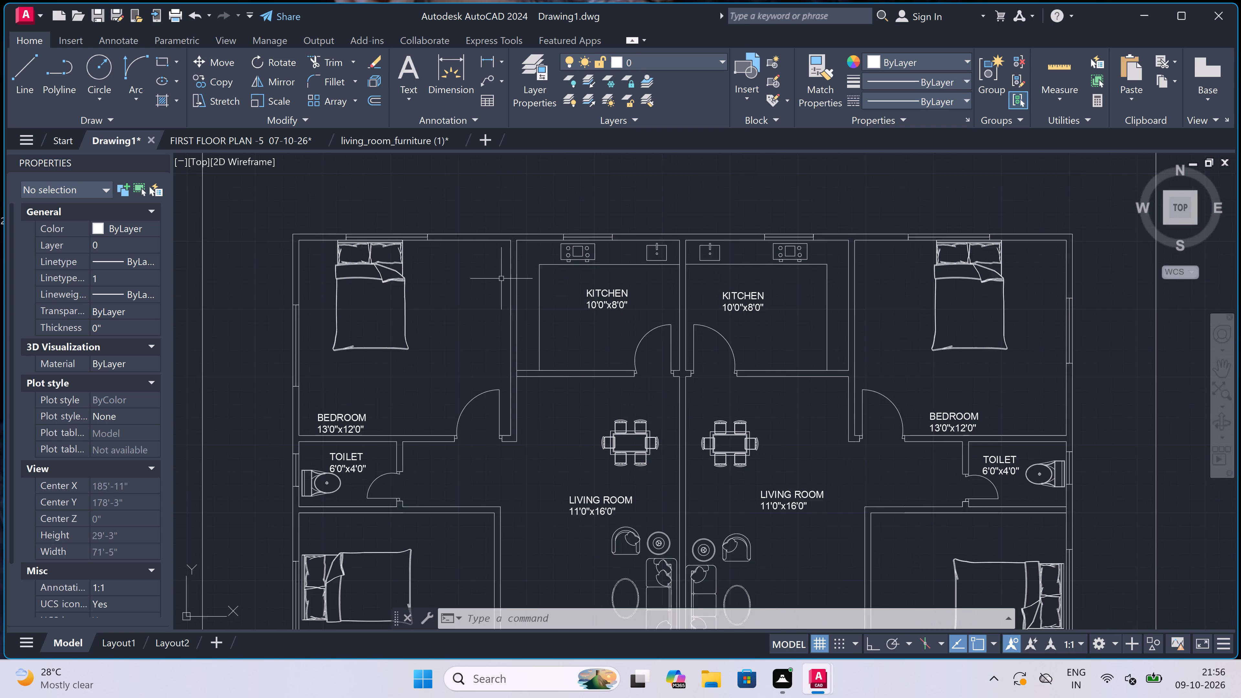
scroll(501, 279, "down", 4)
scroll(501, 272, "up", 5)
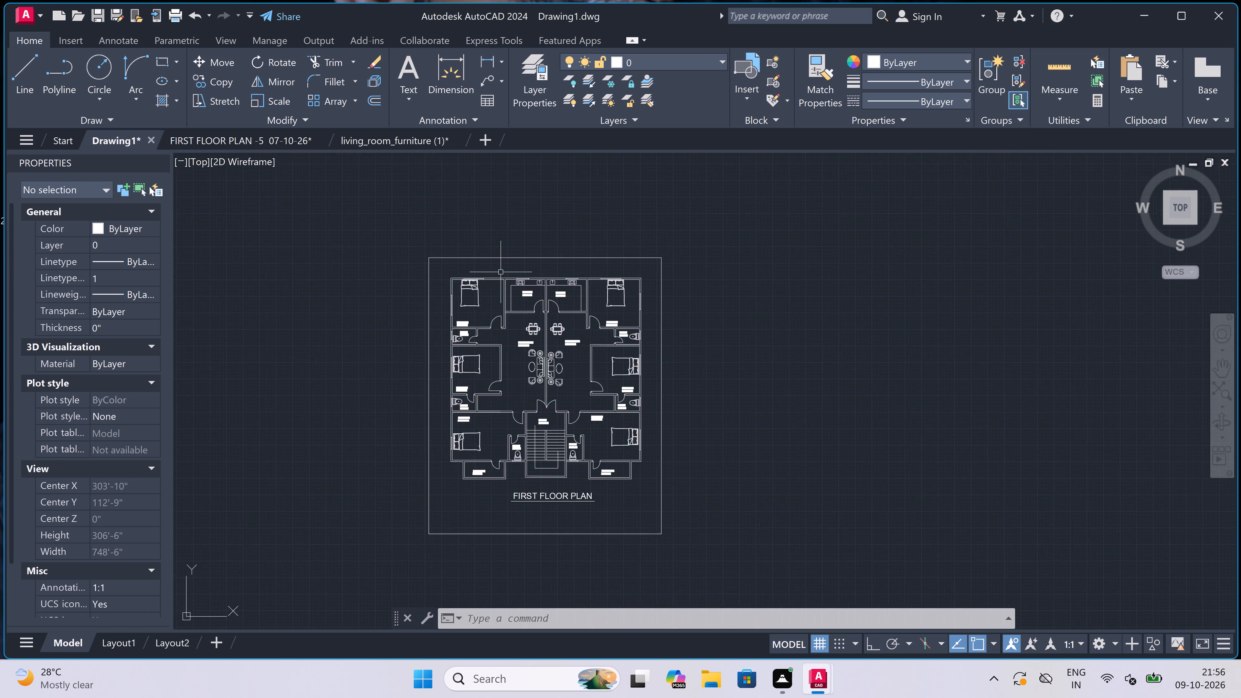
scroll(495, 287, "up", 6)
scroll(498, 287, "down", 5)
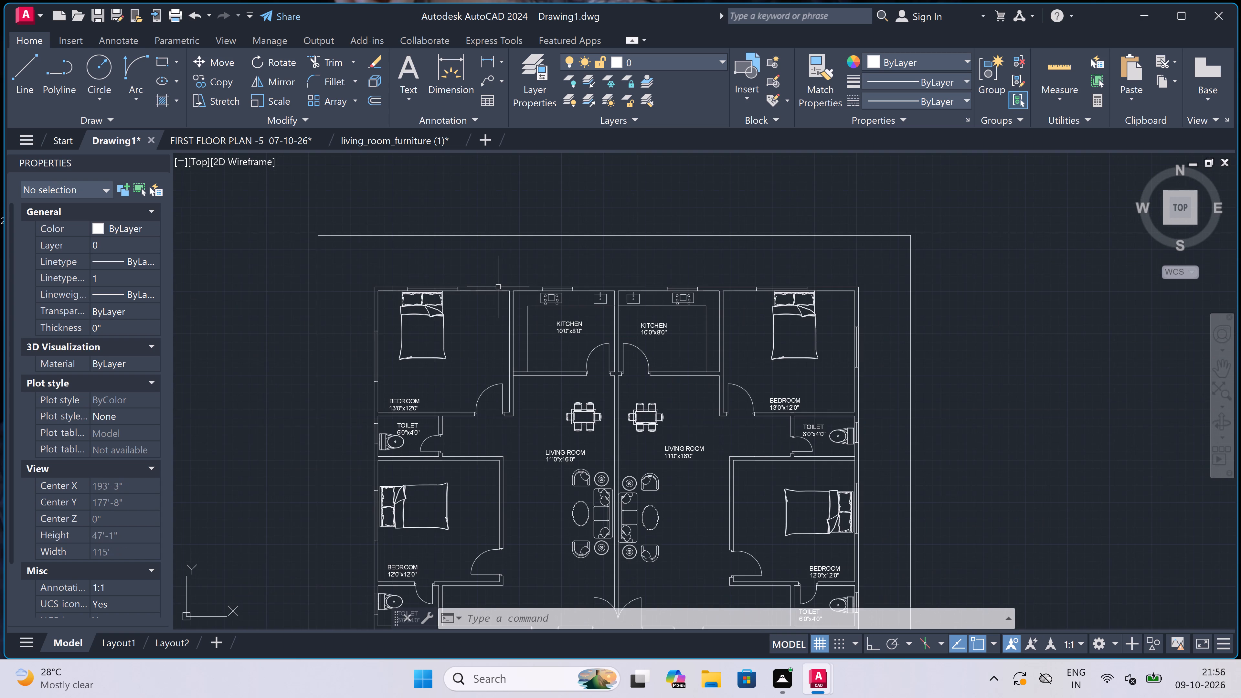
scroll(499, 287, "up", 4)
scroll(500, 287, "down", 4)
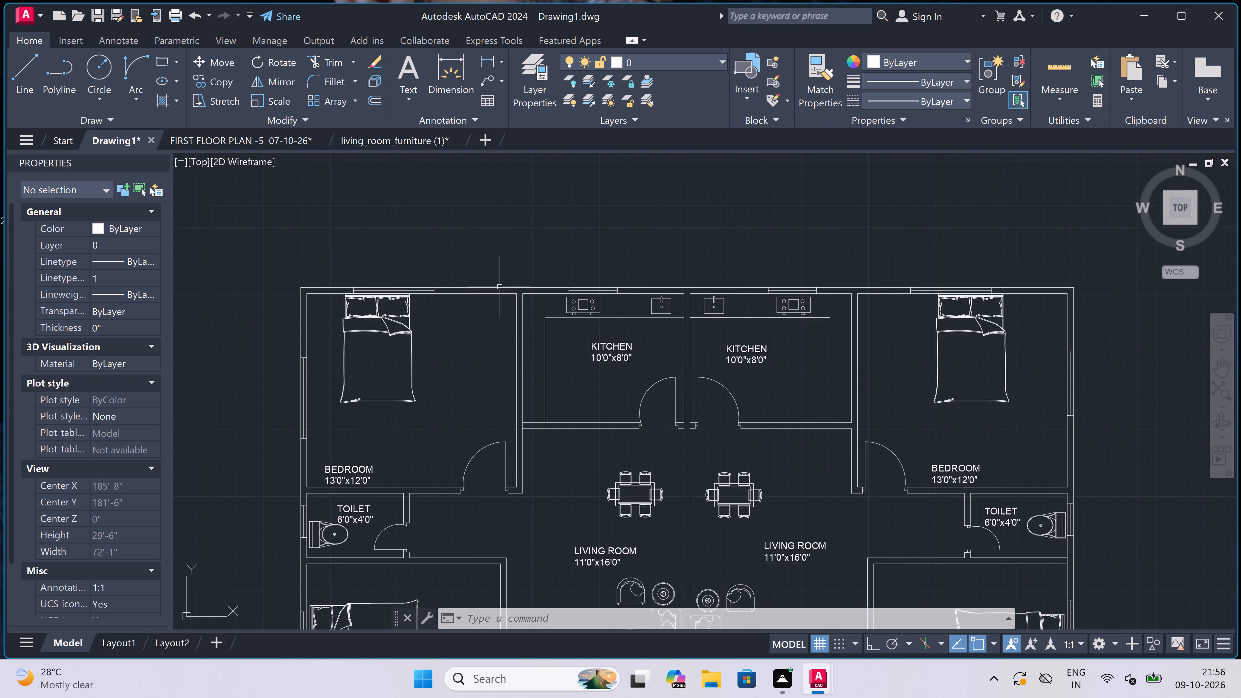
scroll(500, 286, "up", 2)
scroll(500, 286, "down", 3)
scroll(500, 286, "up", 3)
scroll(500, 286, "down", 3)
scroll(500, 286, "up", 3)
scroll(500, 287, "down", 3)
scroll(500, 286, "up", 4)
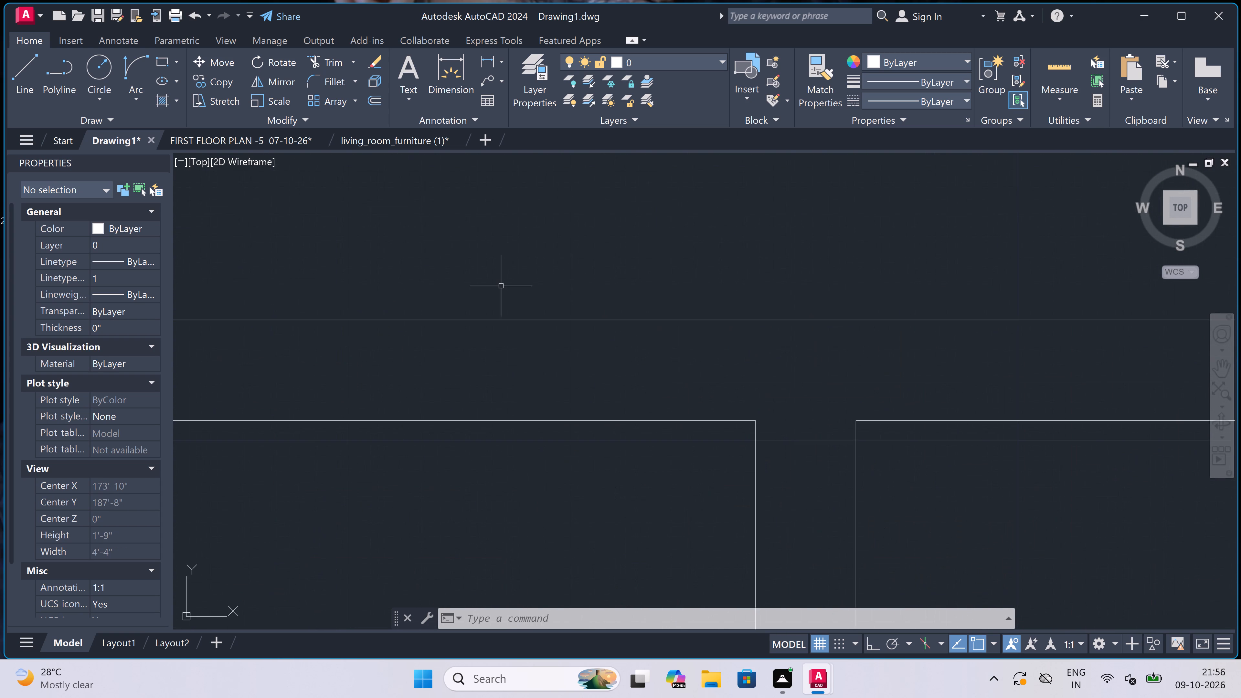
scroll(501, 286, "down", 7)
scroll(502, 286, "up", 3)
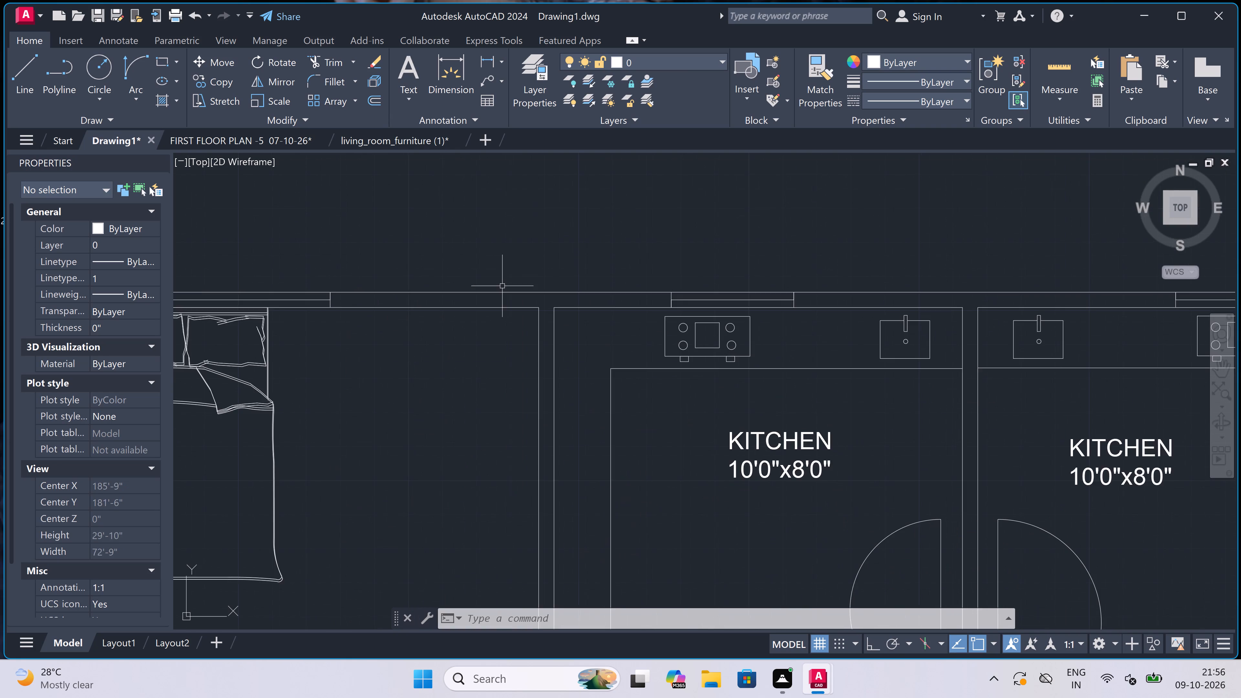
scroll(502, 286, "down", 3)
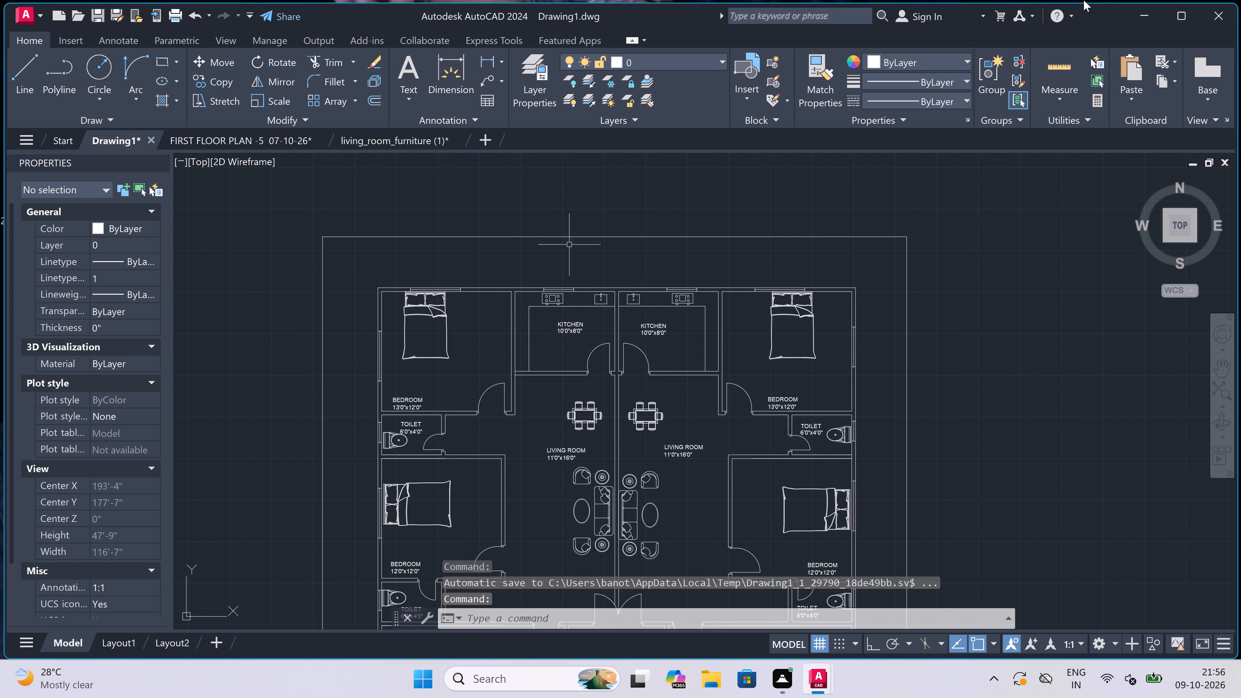
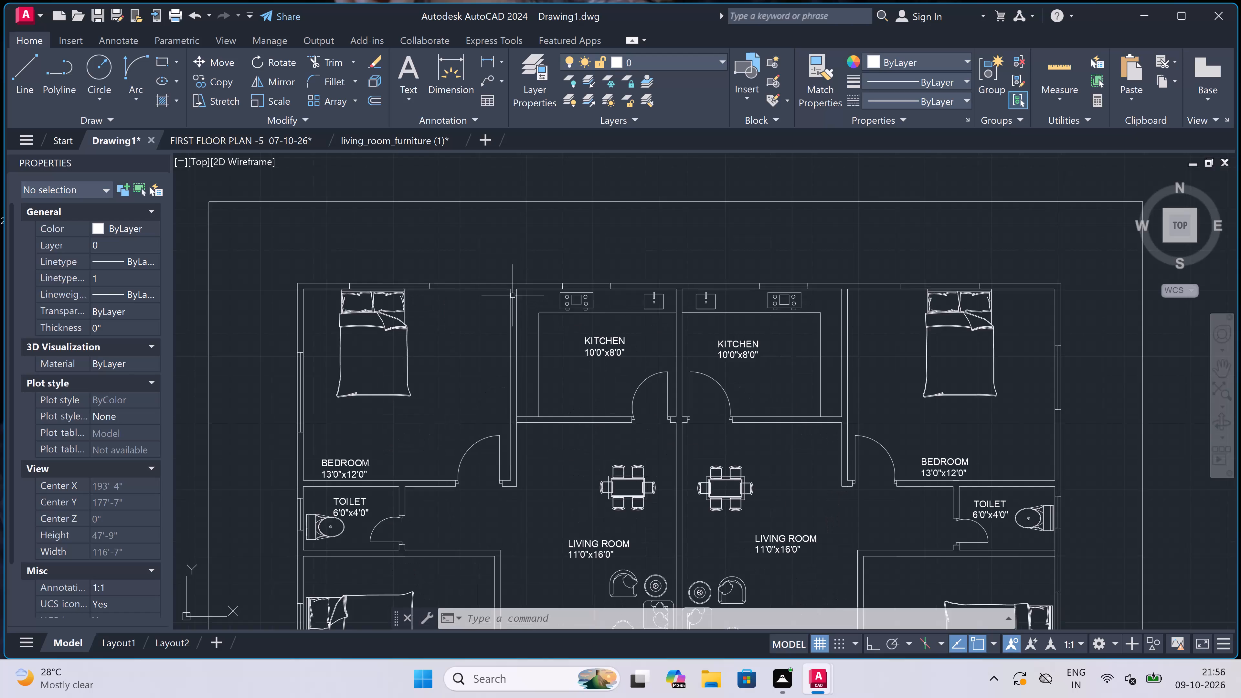
Move the STAIRS 9'0"x17'6" label horizontally toward the right side of the stairwell, clear of the stair's vertical line.
scroll(513, 294, "down", 1)
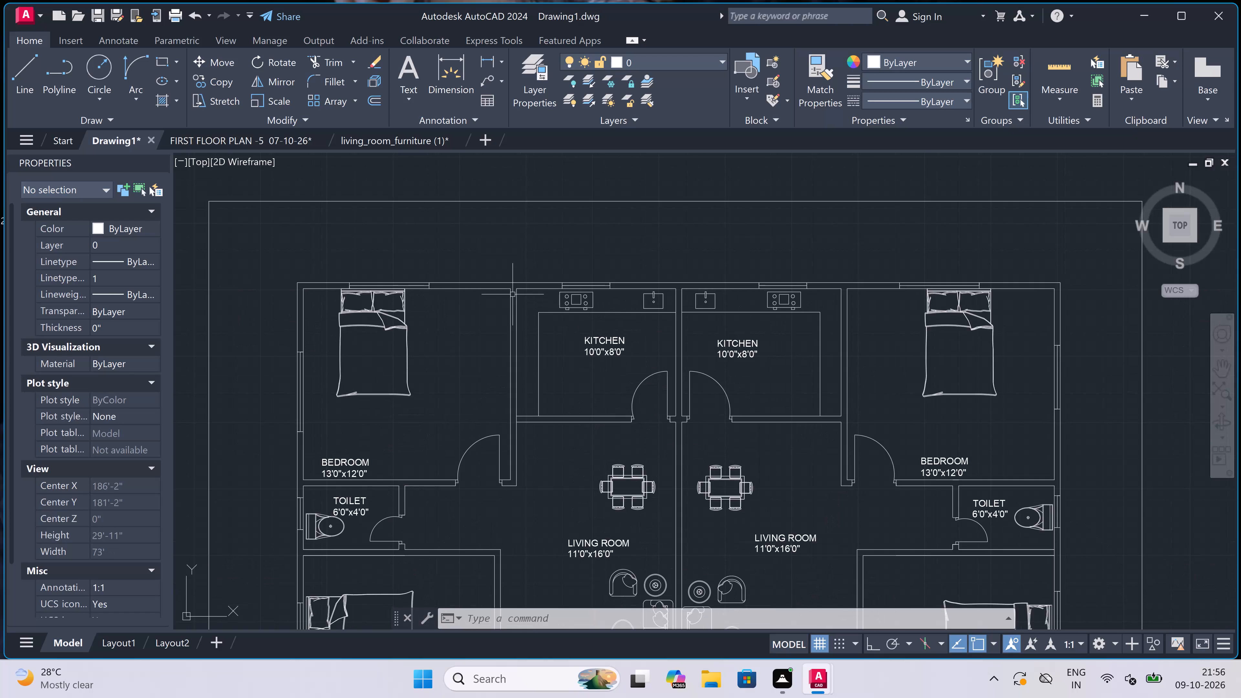
scroll(513, 294, "down", 2)
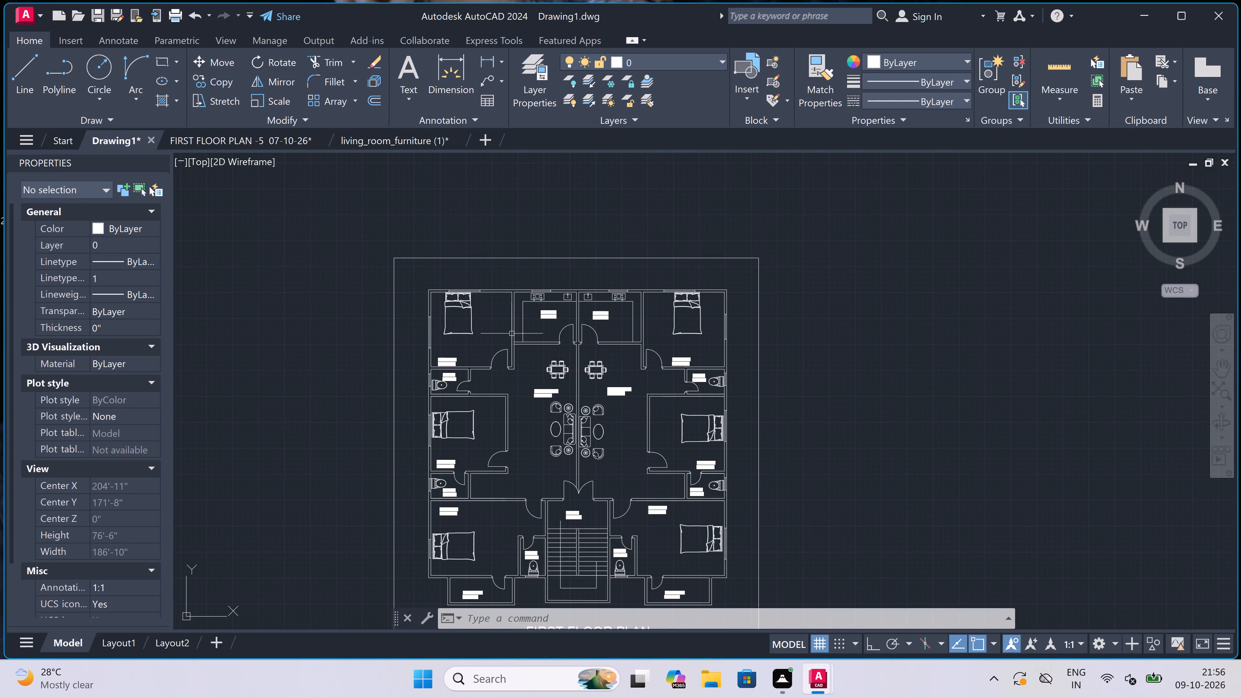
scroll(507, 386, "down", 1)
scroll(512, 436, "up", 2)
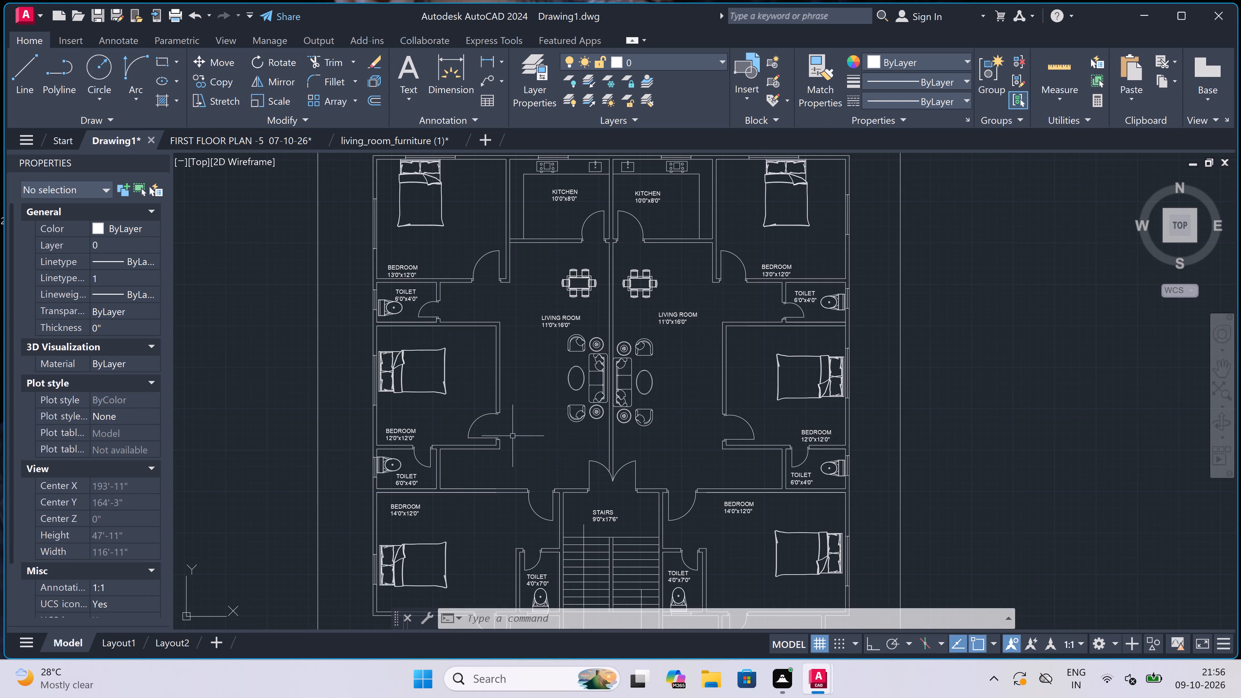
scroll(551, 365, "down", 1)
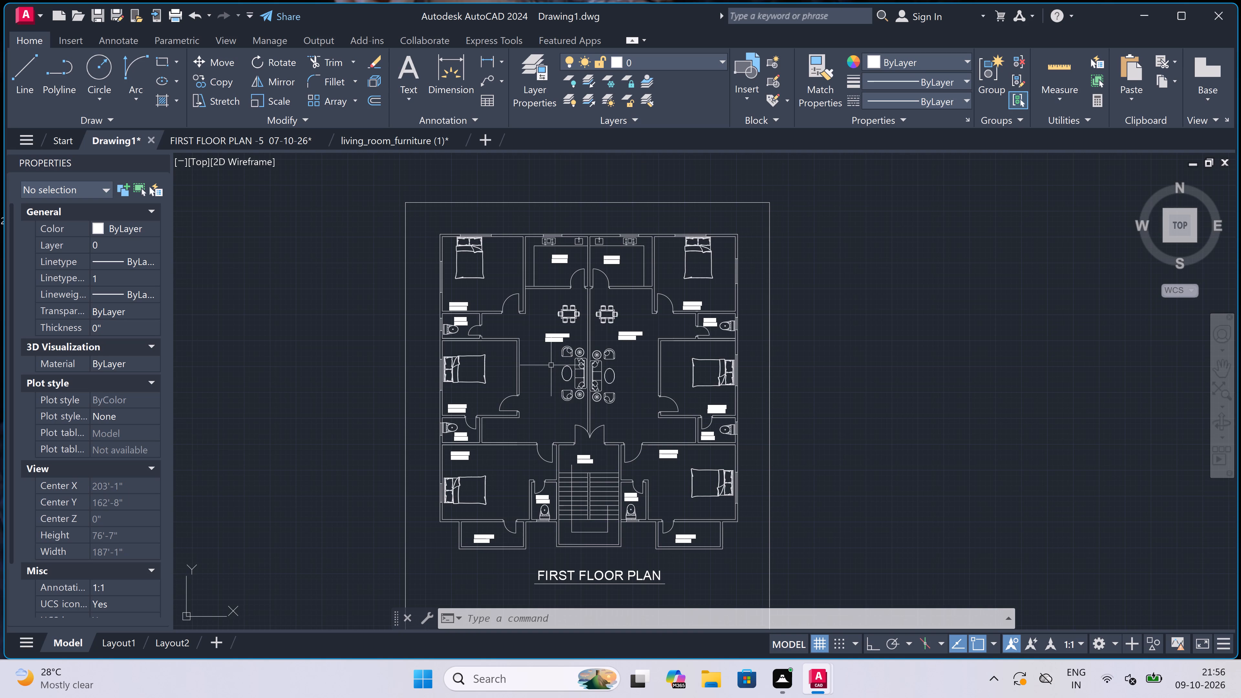
scroll(551, 365, "up", 1)
scroll(551, 365, "down", 1)
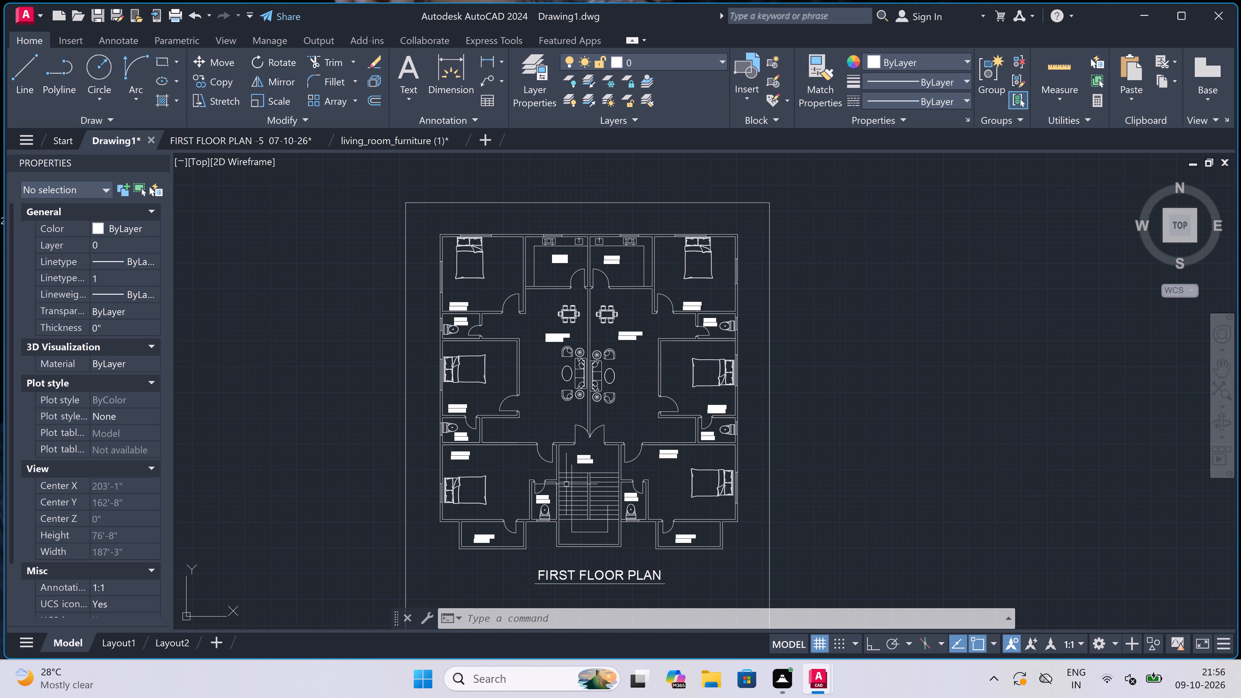
scroll(574, 483, "up", 4)
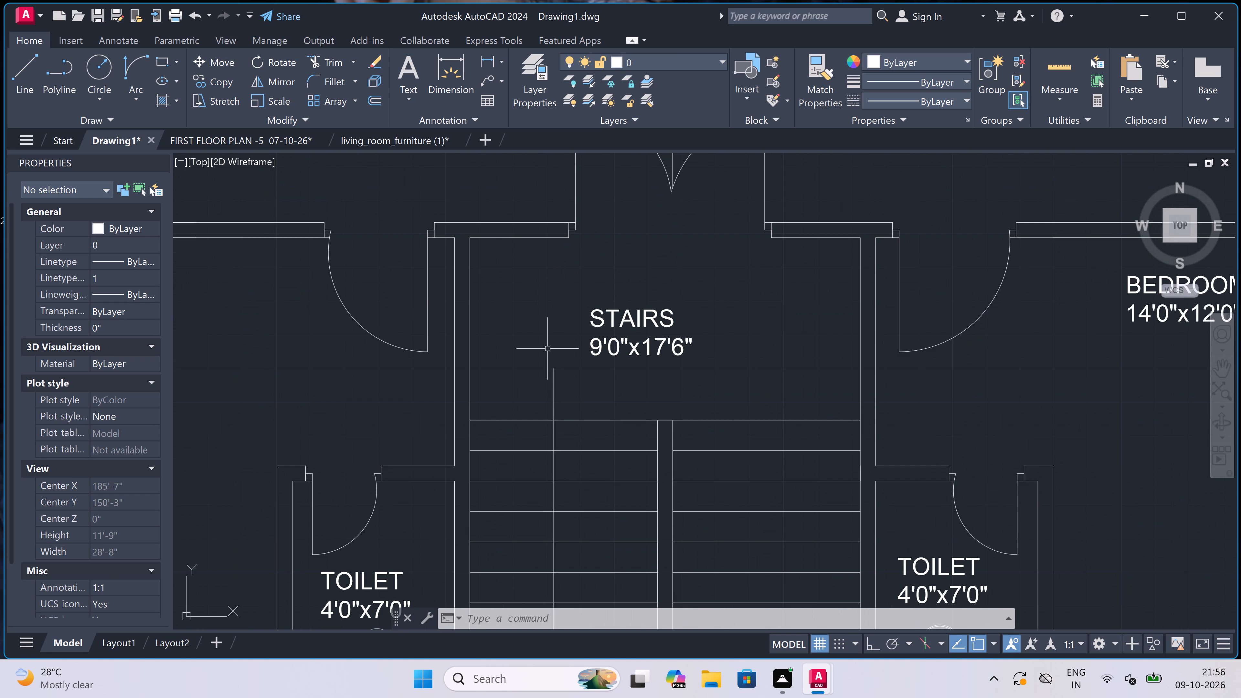
left_click(619, 323)
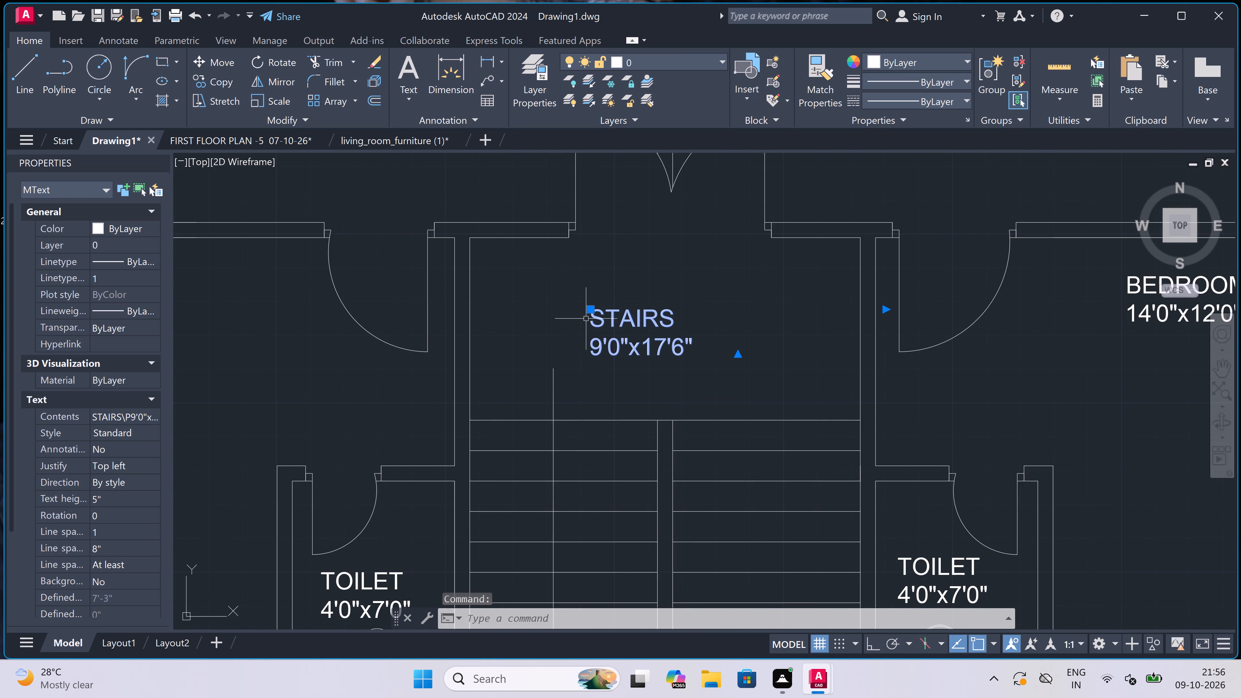
left_click(589, 311)
left_click(662, 307)
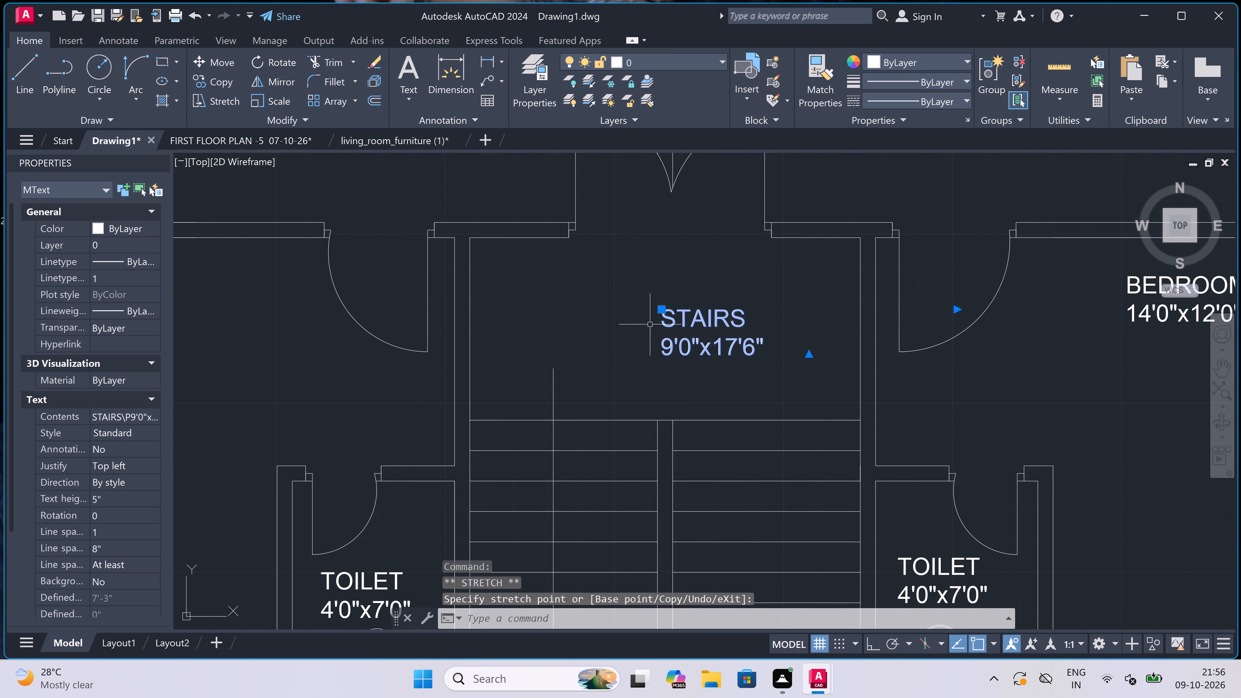
key("Escape")
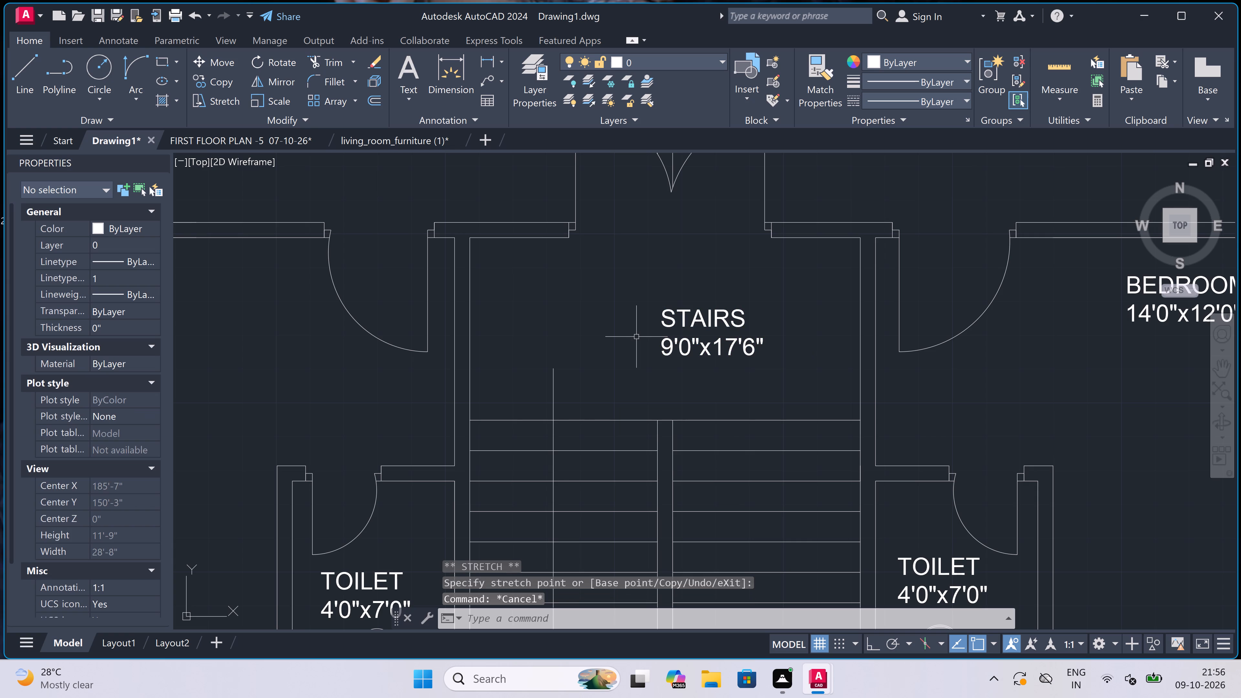
Add the multiline text "A" in the stairwell, above the vertical line over the left flight.
type("mt")
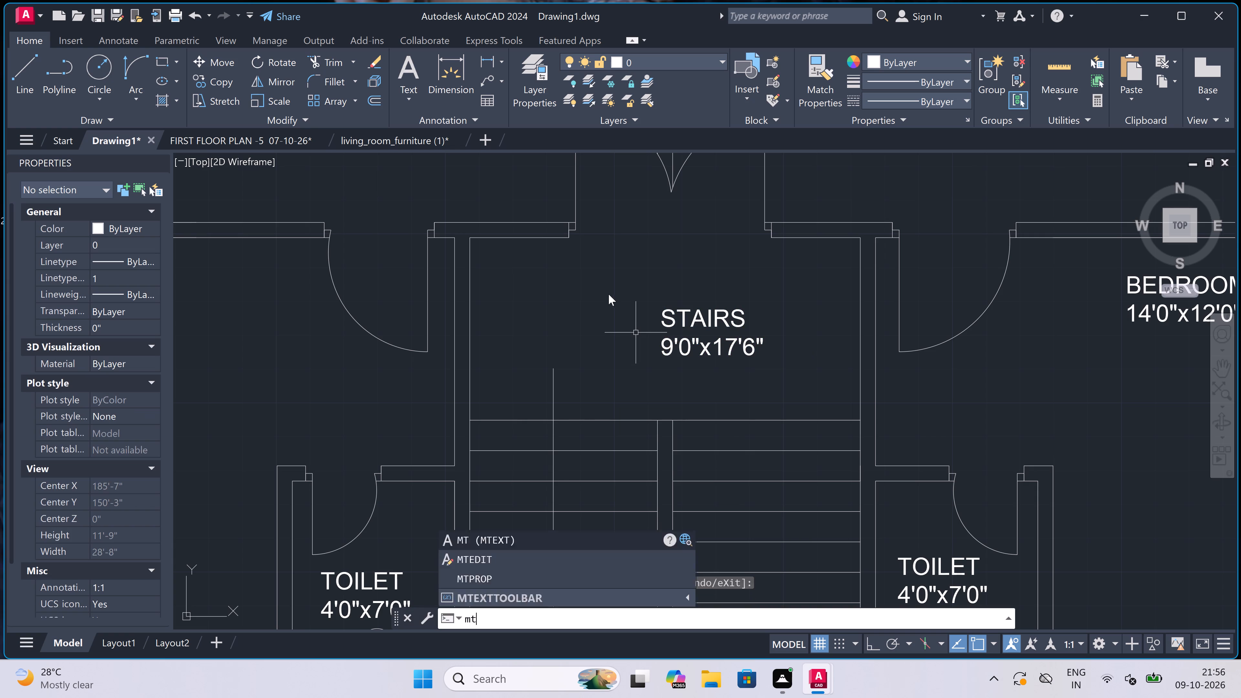
key("space")
scroll(560, 315, "up", 2)
left_click_drag(507, 350, 510, 350)
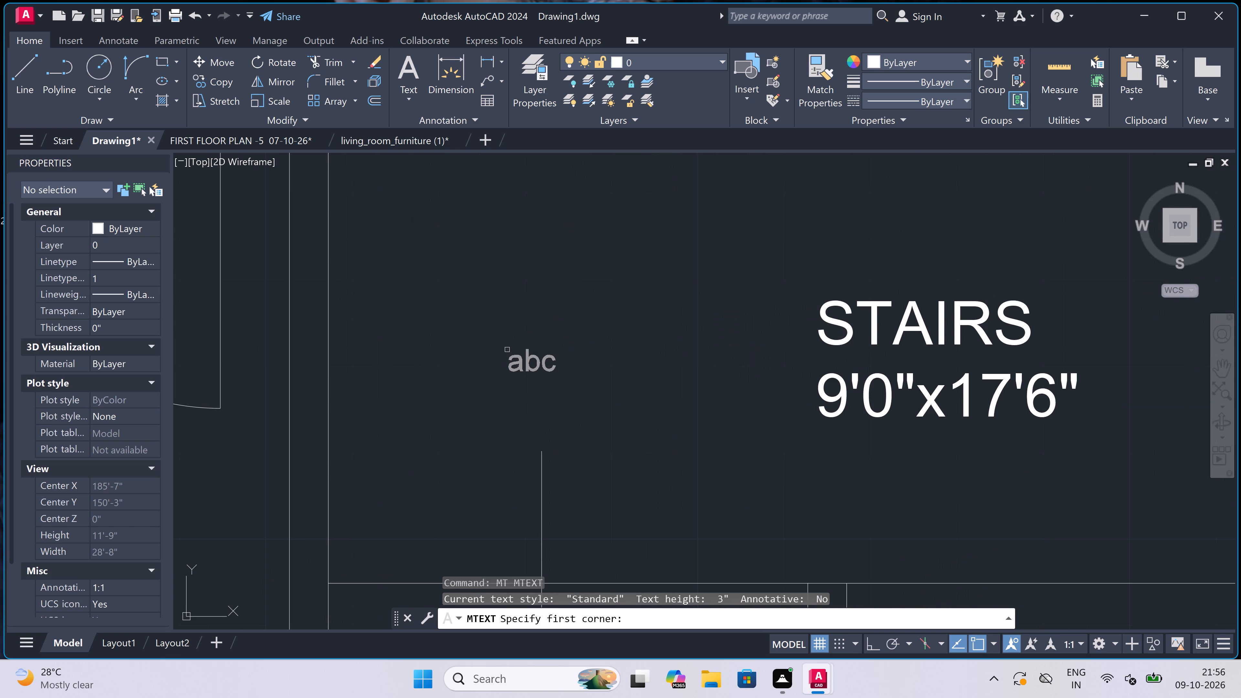
left_click(605, 369)
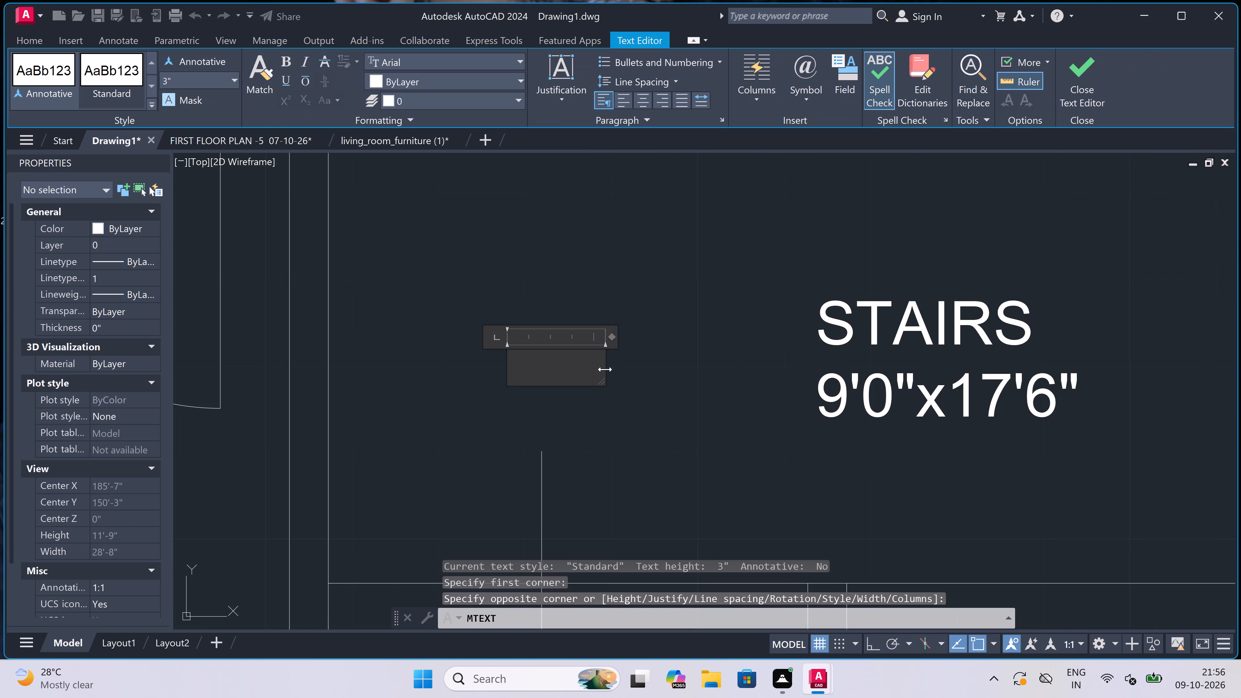
key("a")
left_click(525, 413)
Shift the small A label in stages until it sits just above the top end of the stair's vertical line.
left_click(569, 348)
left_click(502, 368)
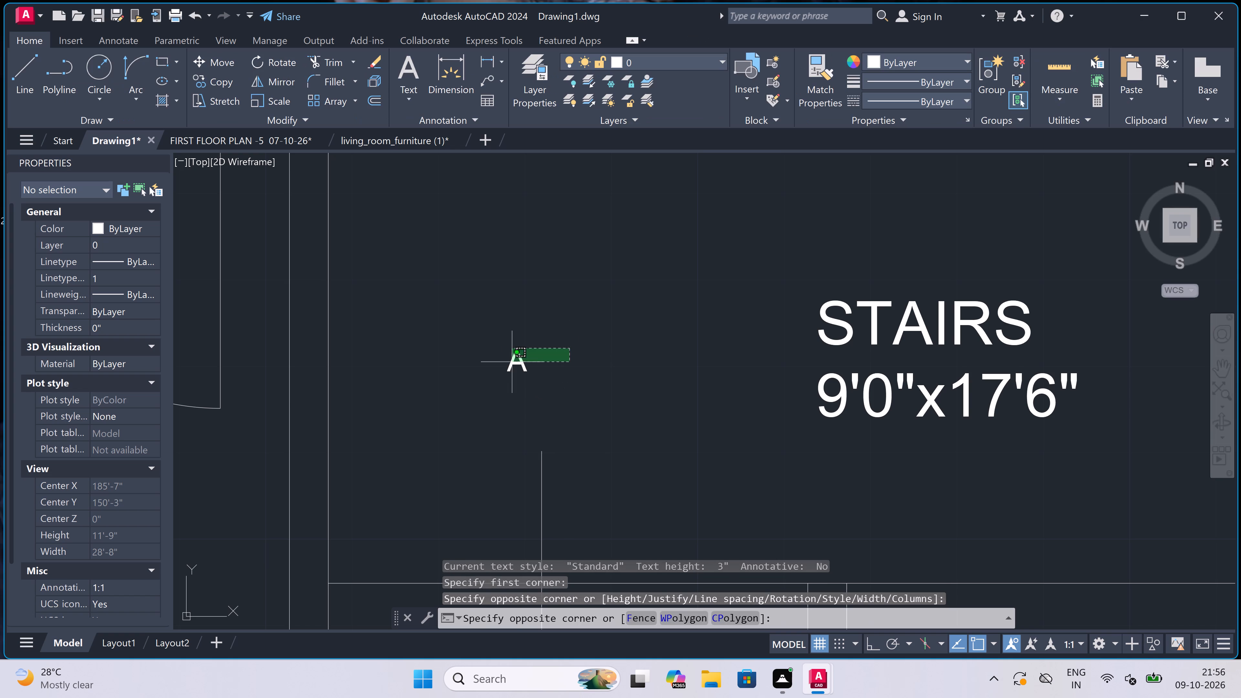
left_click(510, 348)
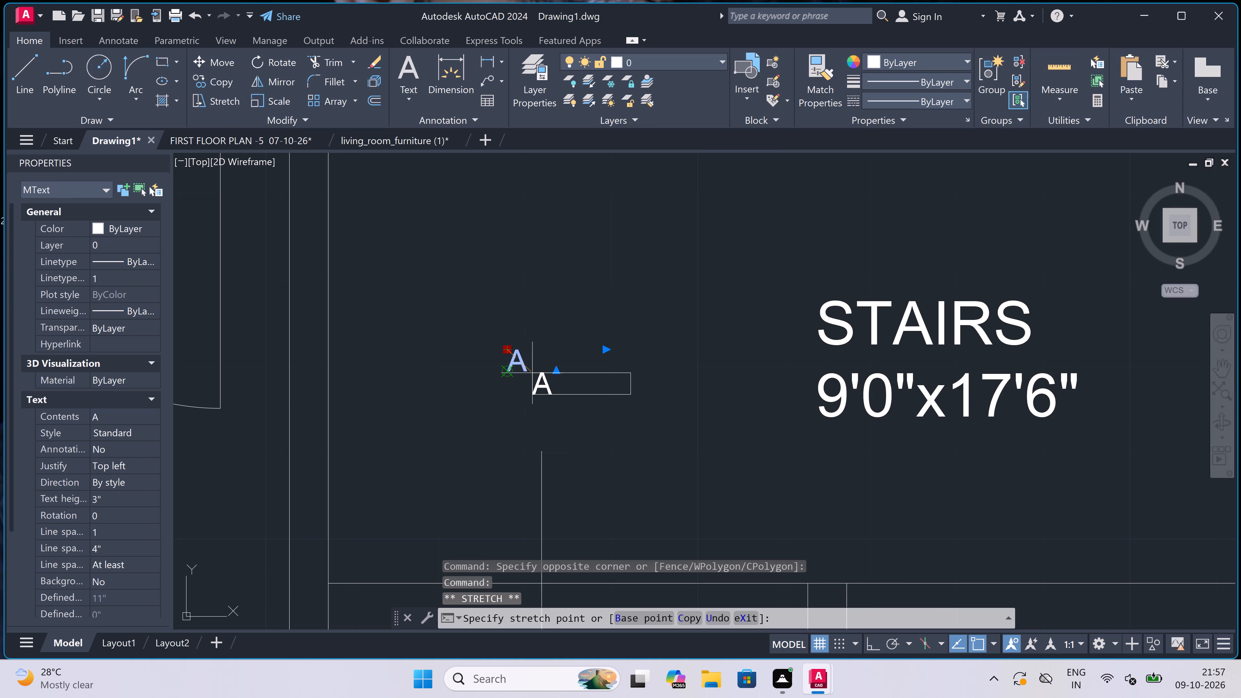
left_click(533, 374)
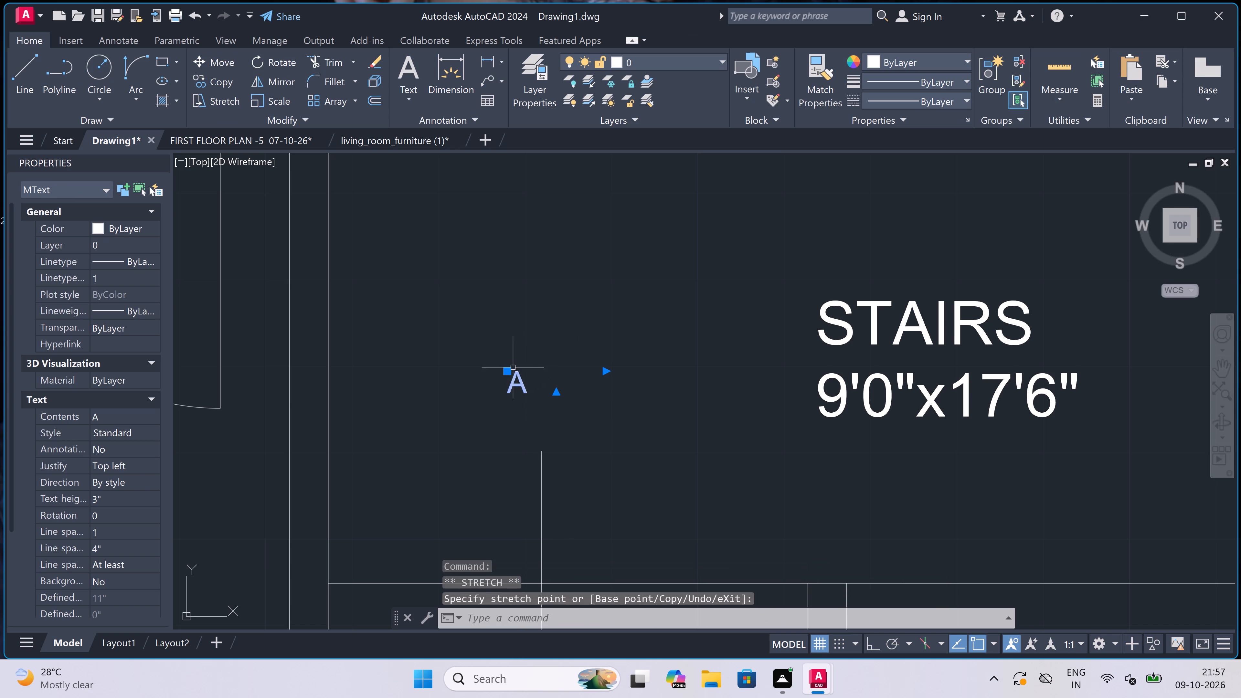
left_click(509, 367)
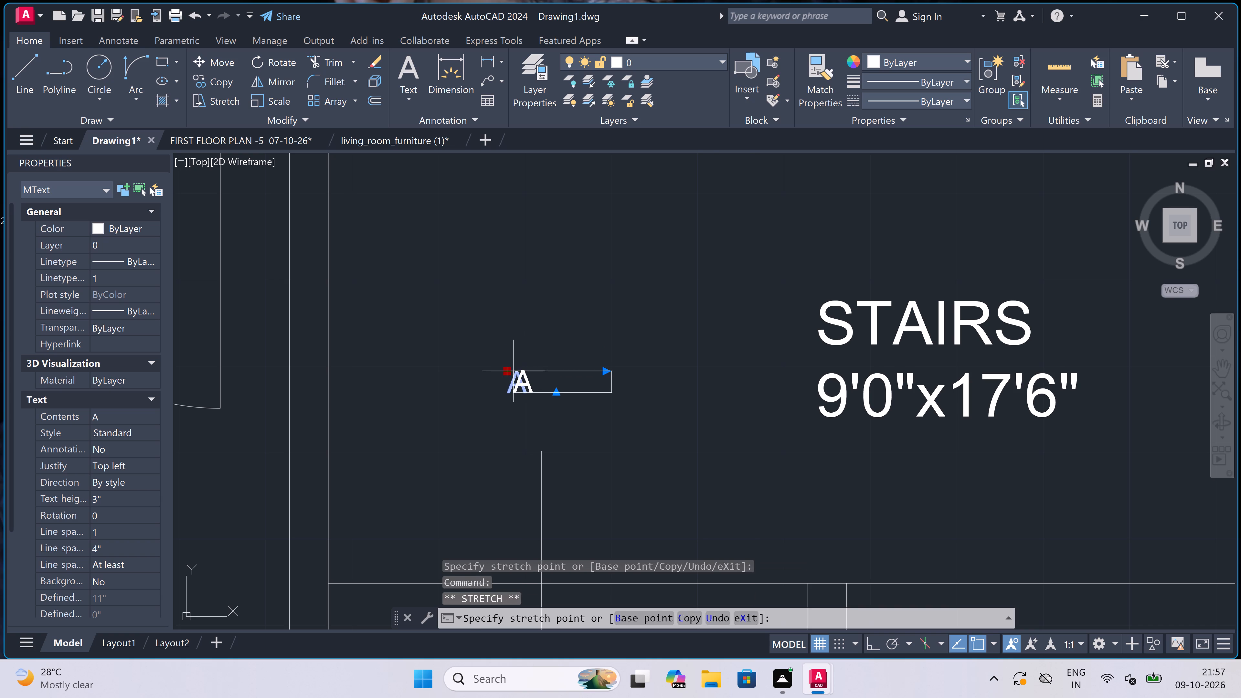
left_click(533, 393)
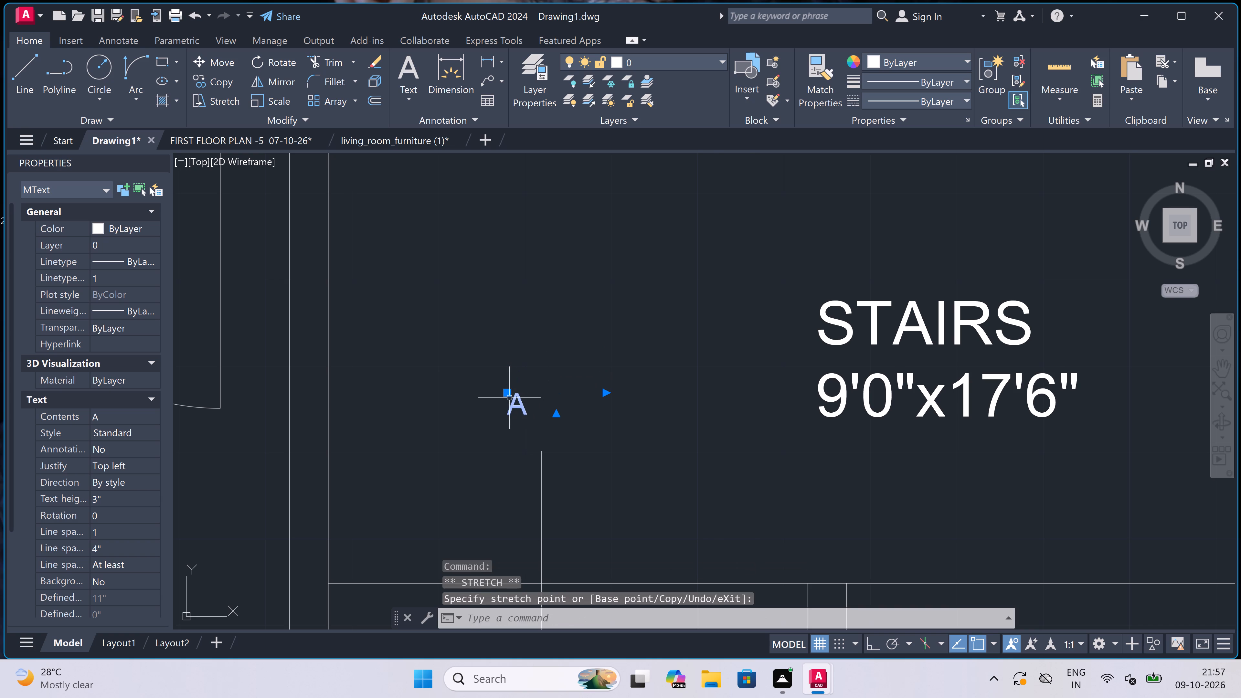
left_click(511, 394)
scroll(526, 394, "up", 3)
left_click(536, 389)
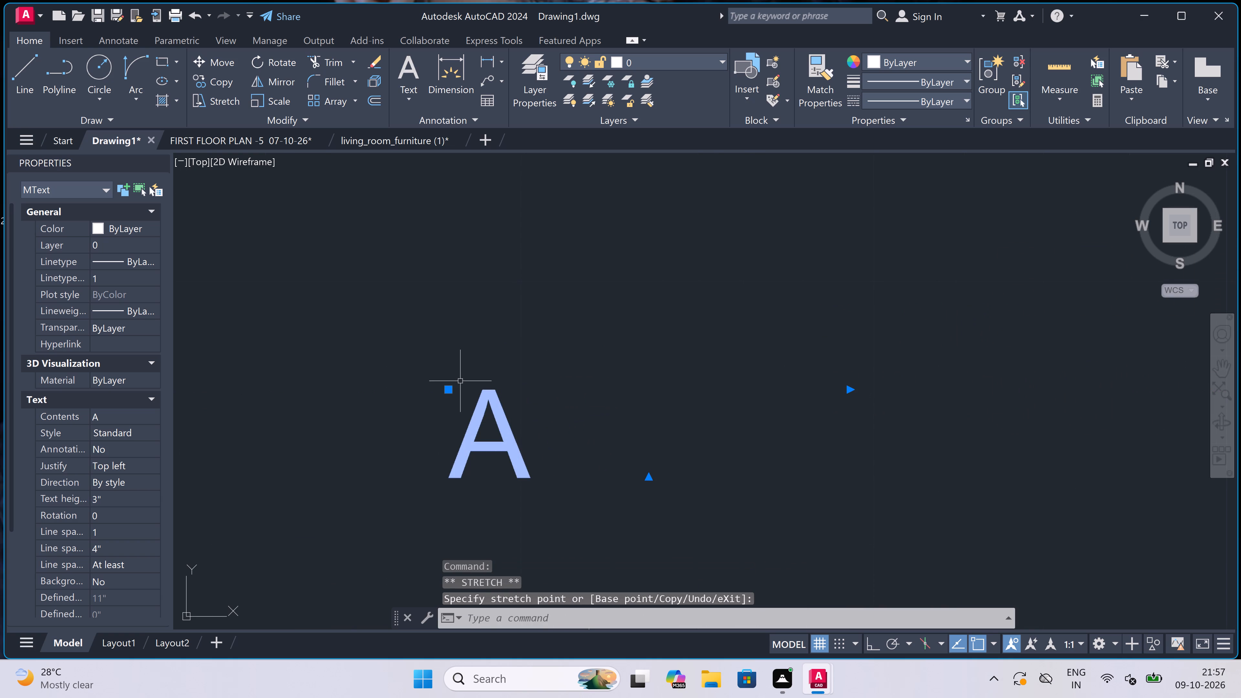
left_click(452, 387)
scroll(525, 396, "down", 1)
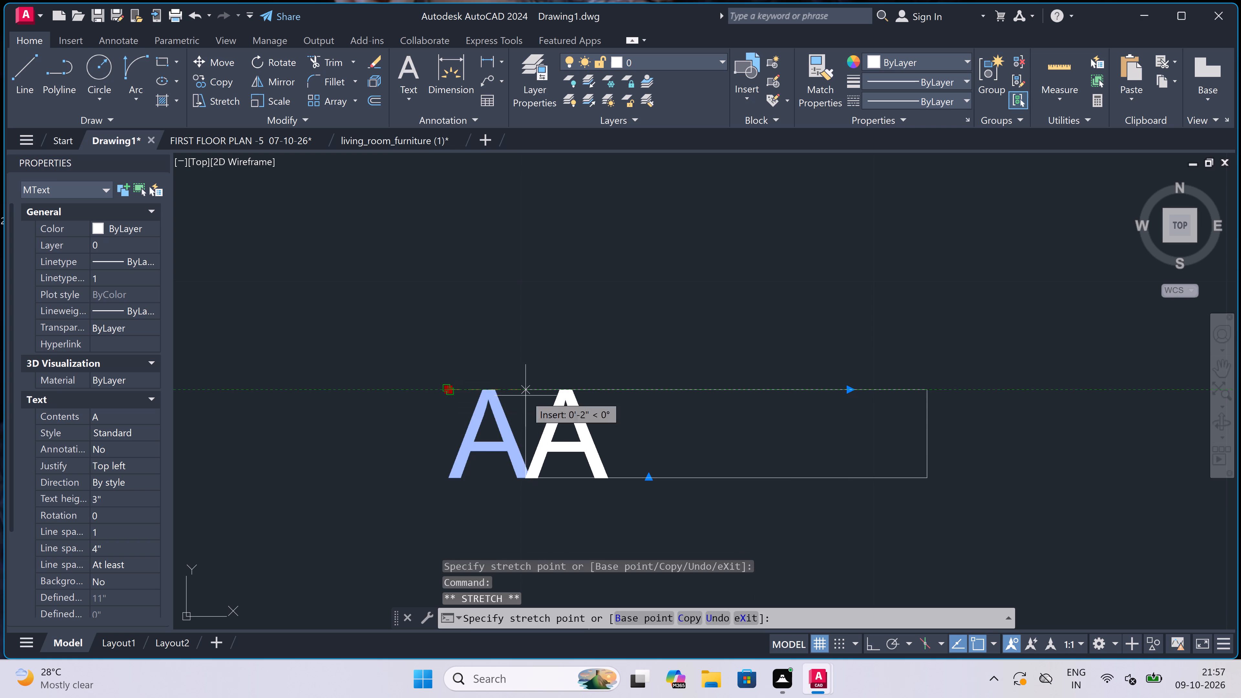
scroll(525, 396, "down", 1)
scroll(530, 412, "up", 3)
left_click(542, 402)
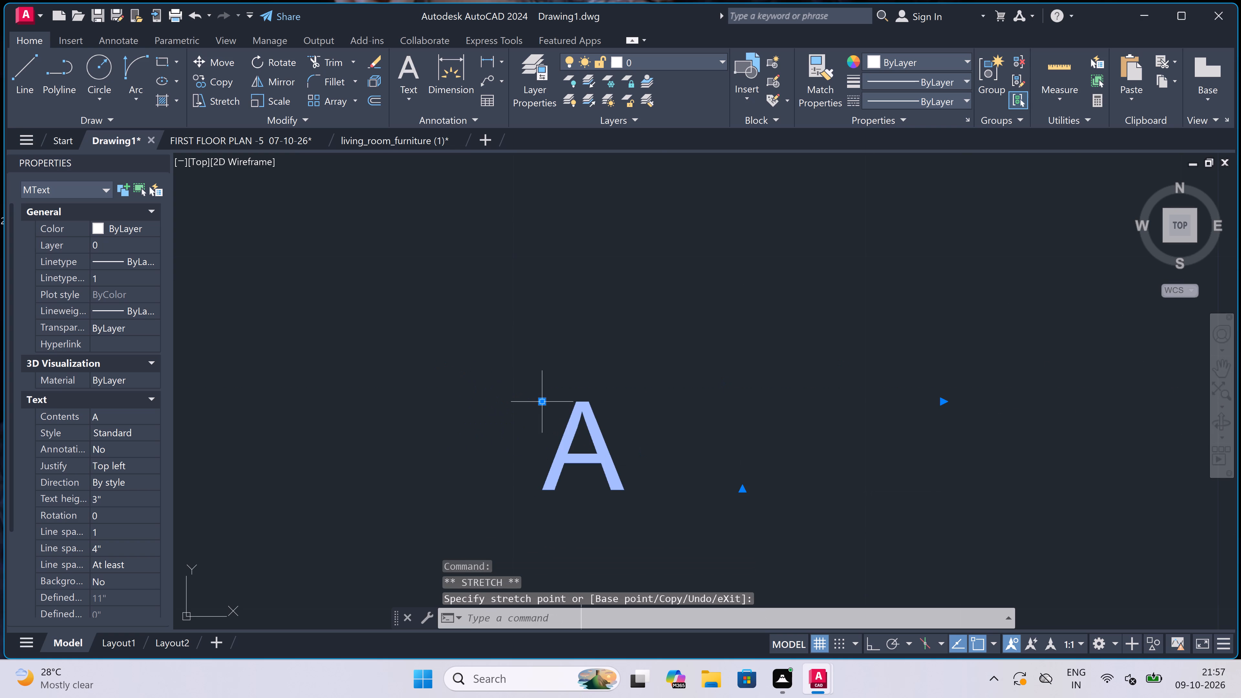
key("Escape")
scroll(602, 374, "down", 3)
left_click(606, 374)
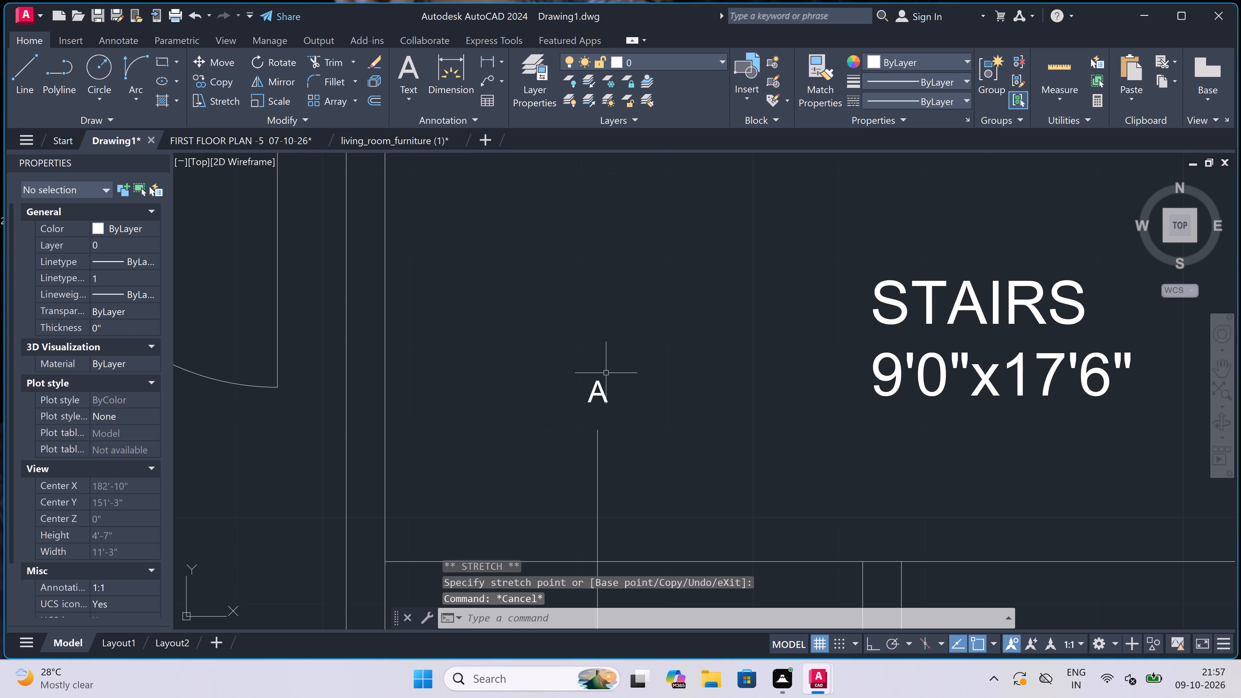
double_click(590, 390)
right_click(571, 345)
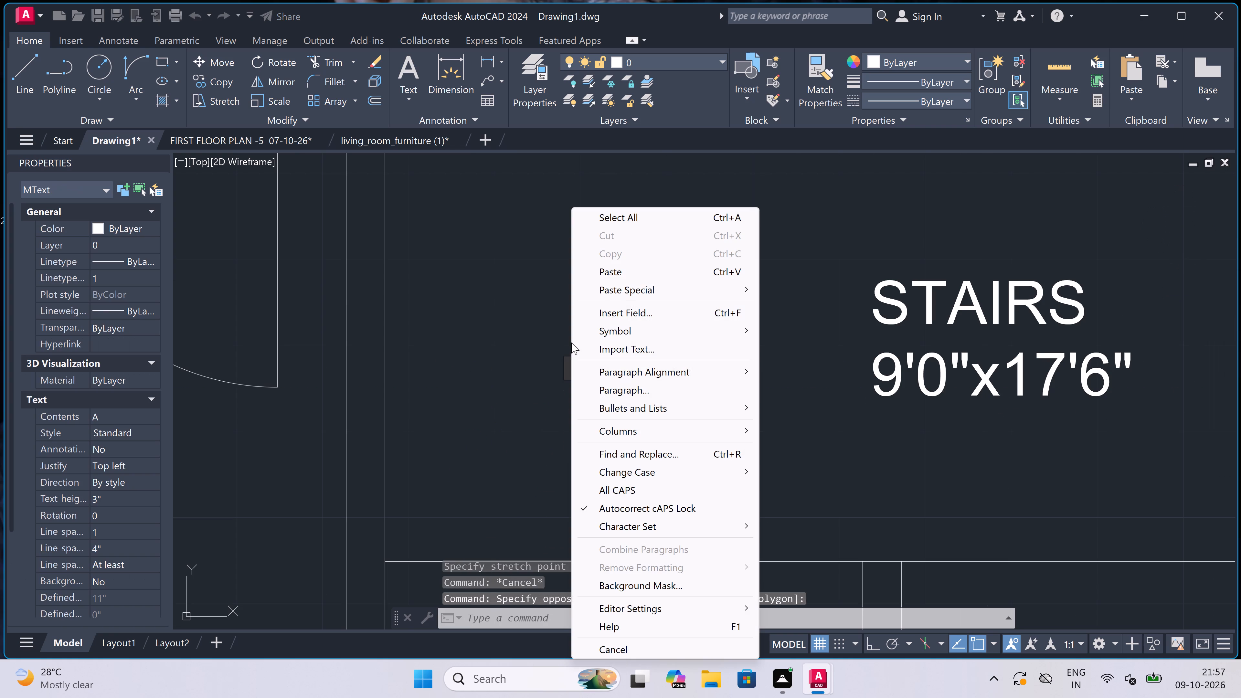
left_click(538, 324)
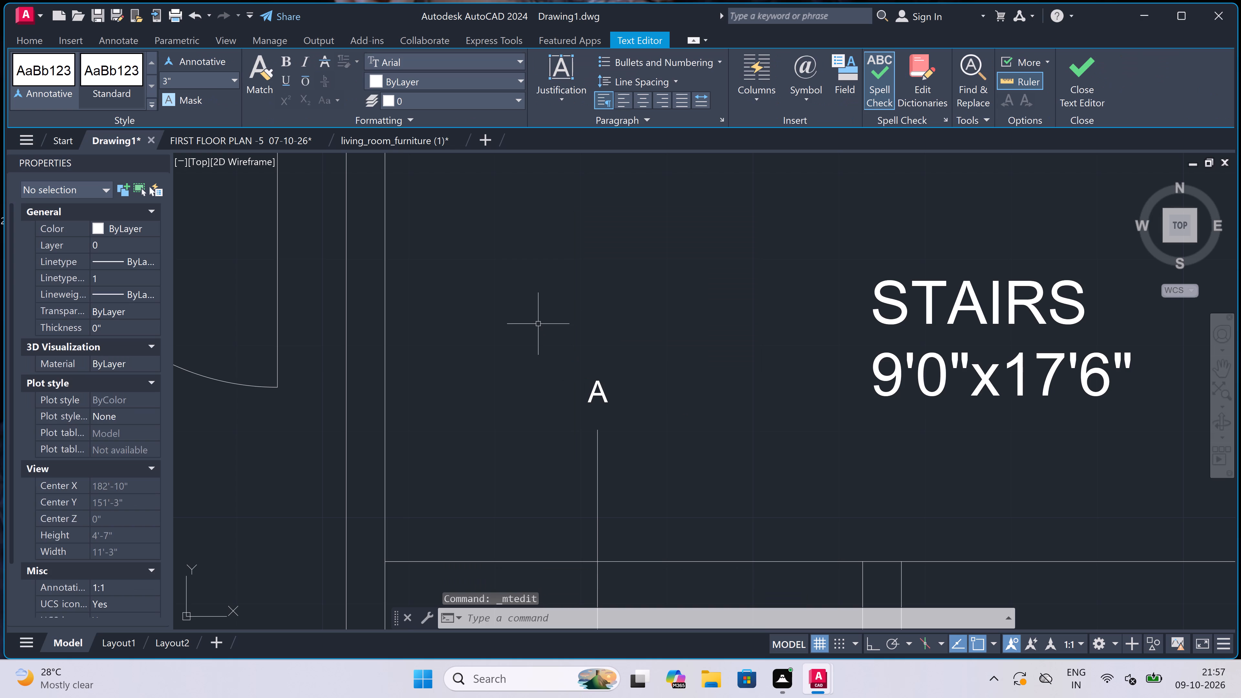
Set the A label's text height to 1'.
left_click(619, 344)
left_click(582, 391)
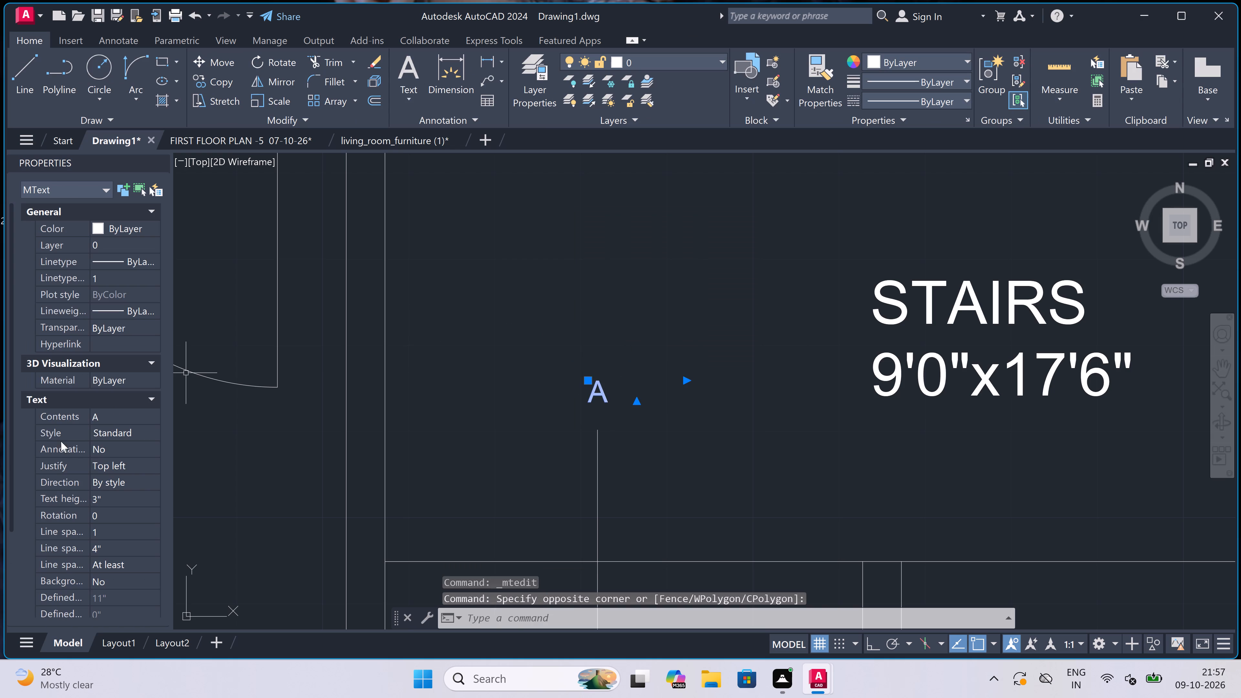
left_click(122, 492)
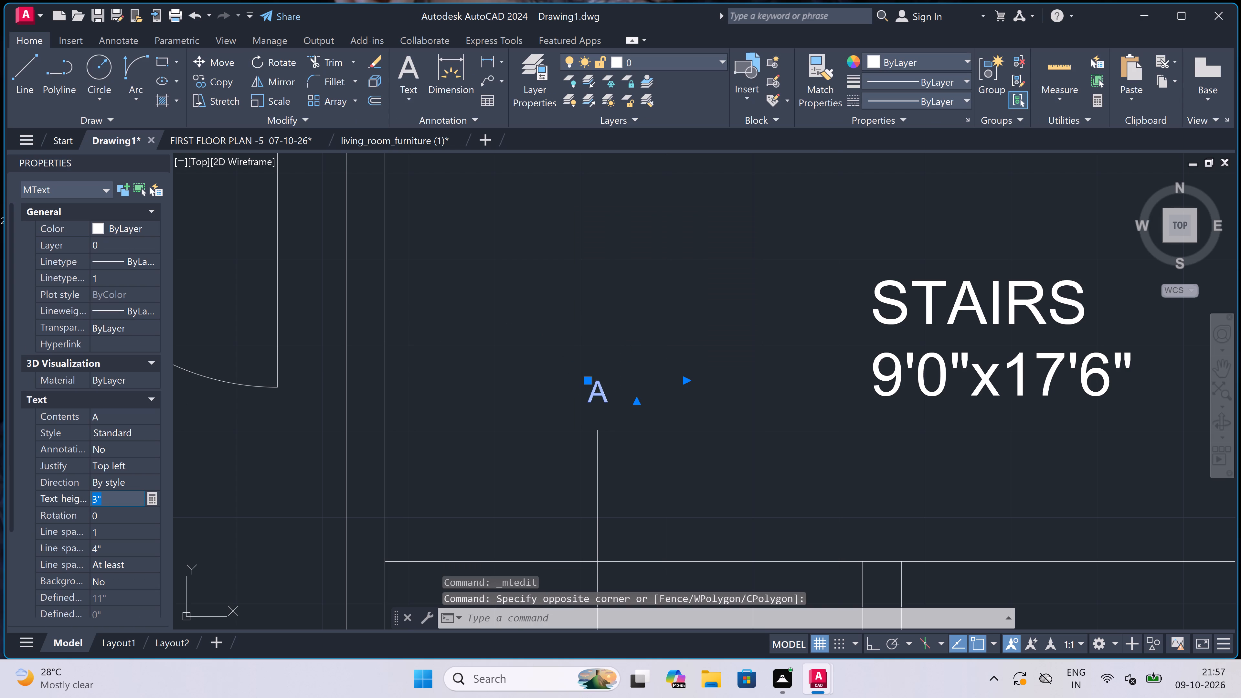
key("BackSpace")
type("1'")
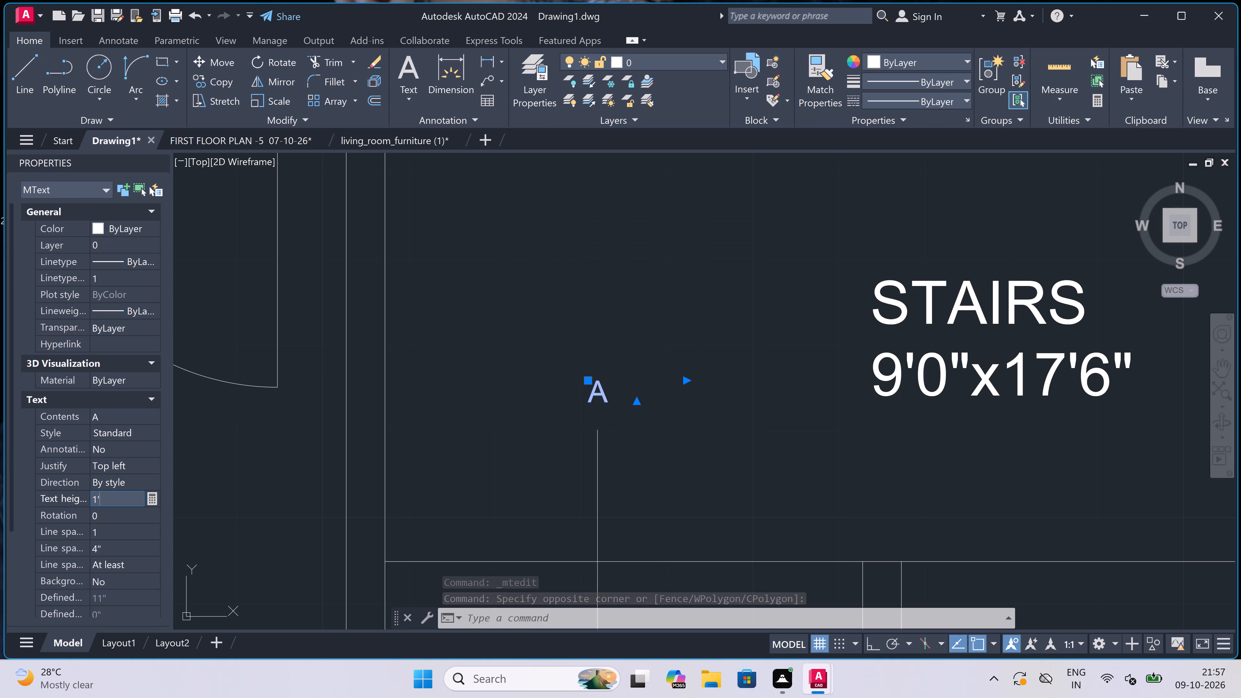
left_click(638, 321)
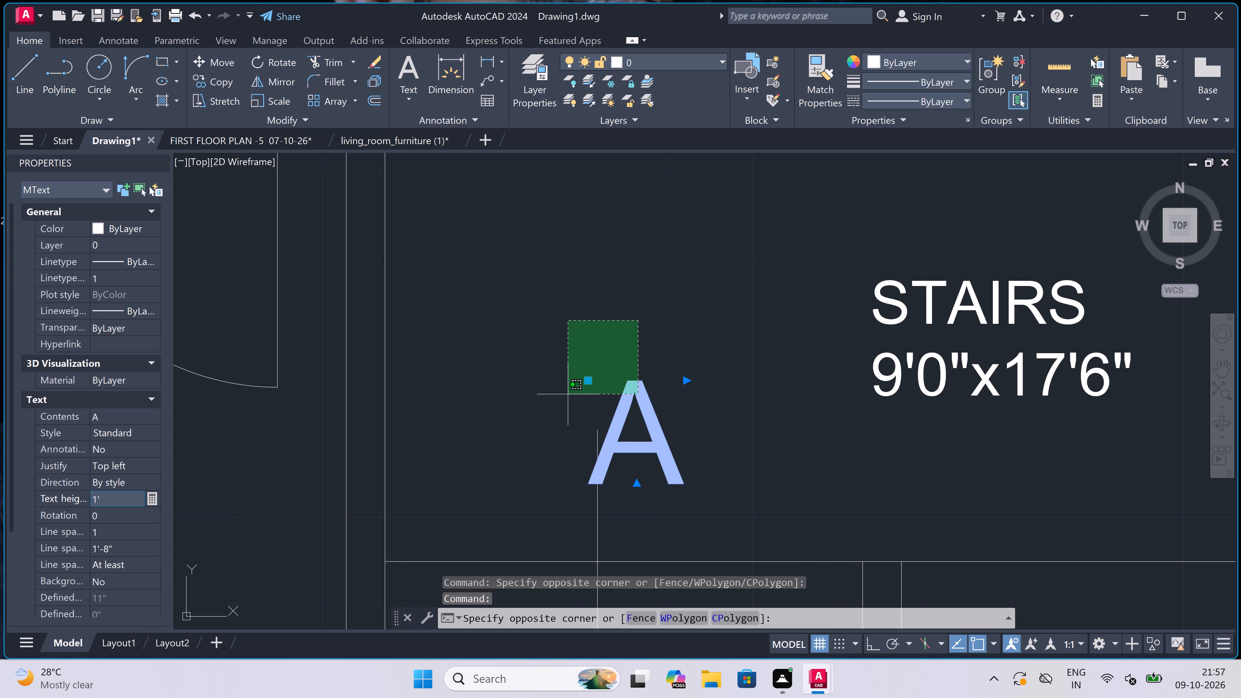
key("Escape")
Move the enlarged A up and left so it sits centred above the top end of the stair's vertical line.
left_click(589, 378)
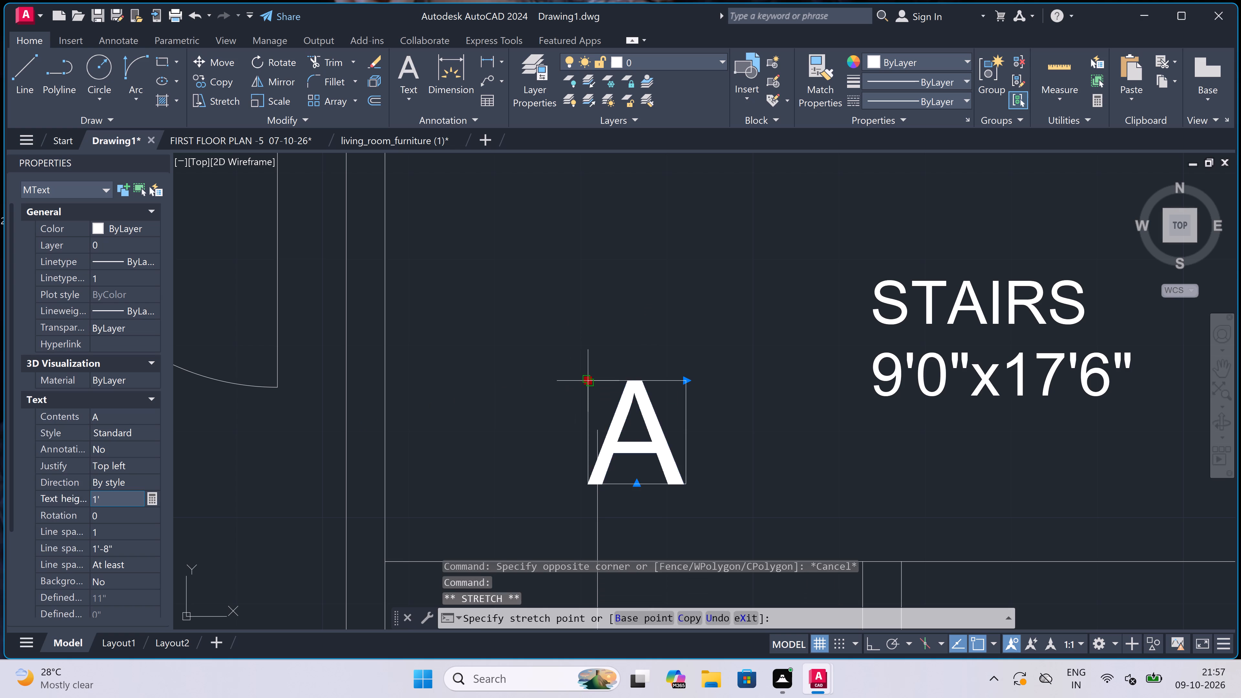
left_click(546, 296)
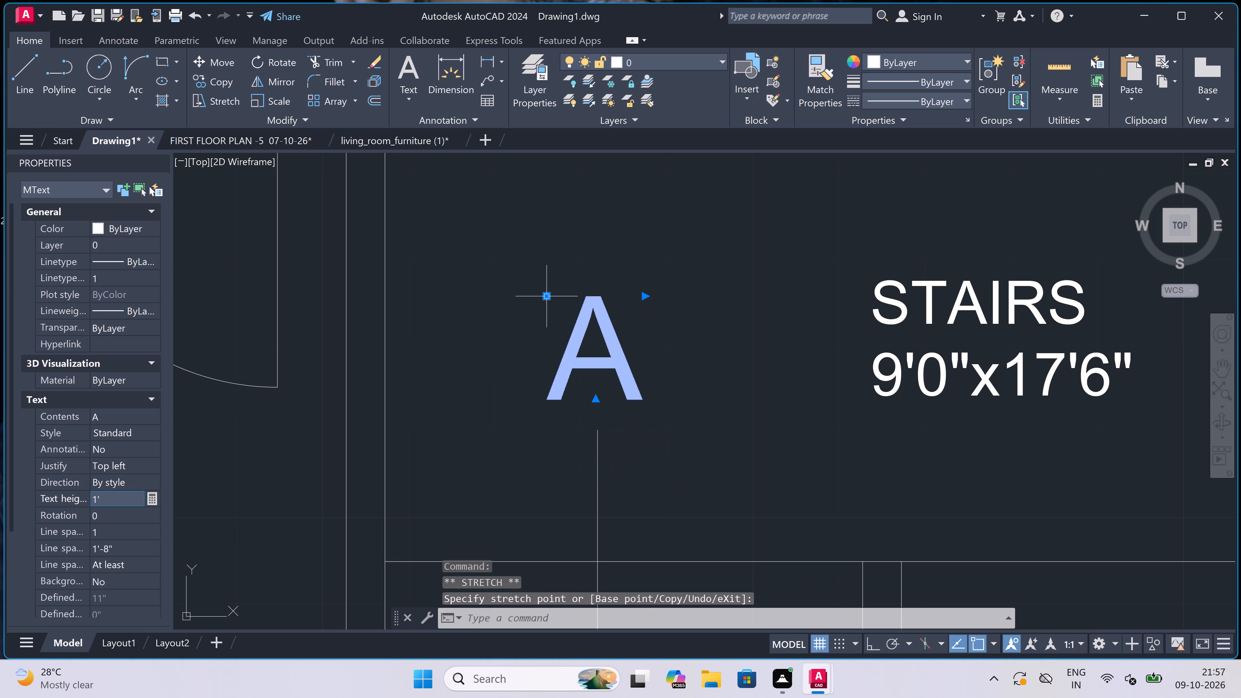
key("Escape")
Look over the whole first floor plan, from both units' rooms to the title and sheet border.
scroll(580, 318, "down", 5)
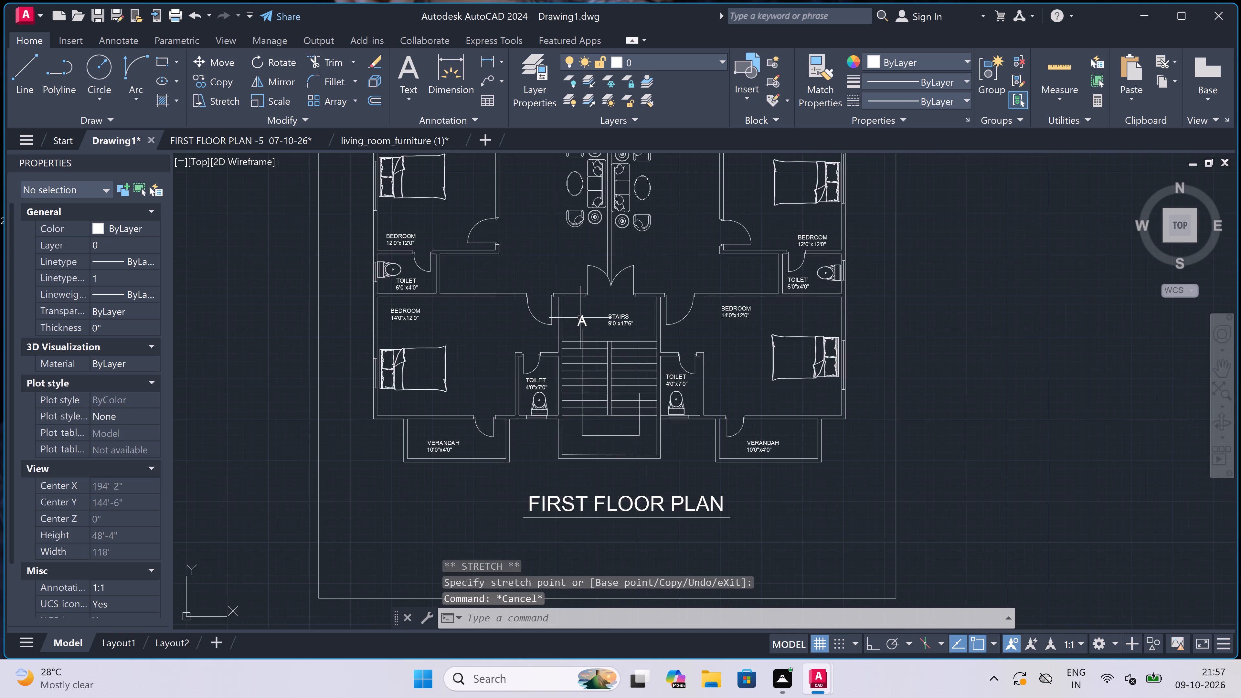
scroll(580, 318, "down", 4)
scroll(600, 270, "up", 4)
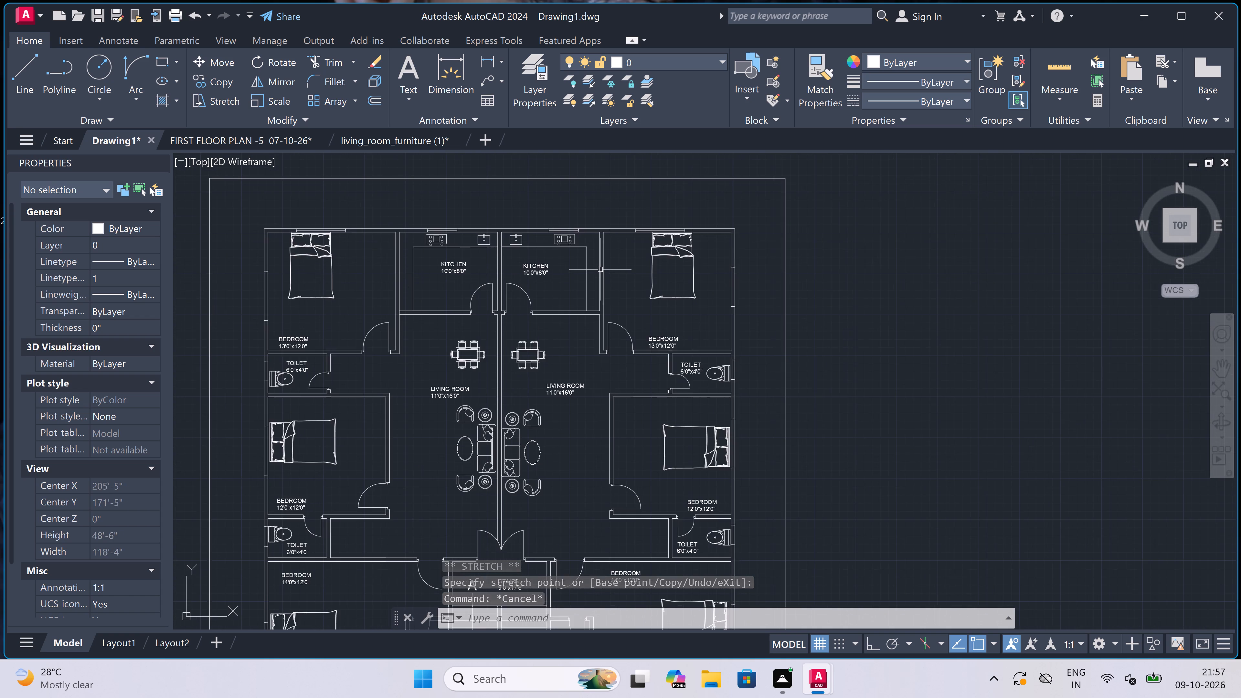
scroll(600, 270, "up", 3)
scroll(600, 270, "down", 5)
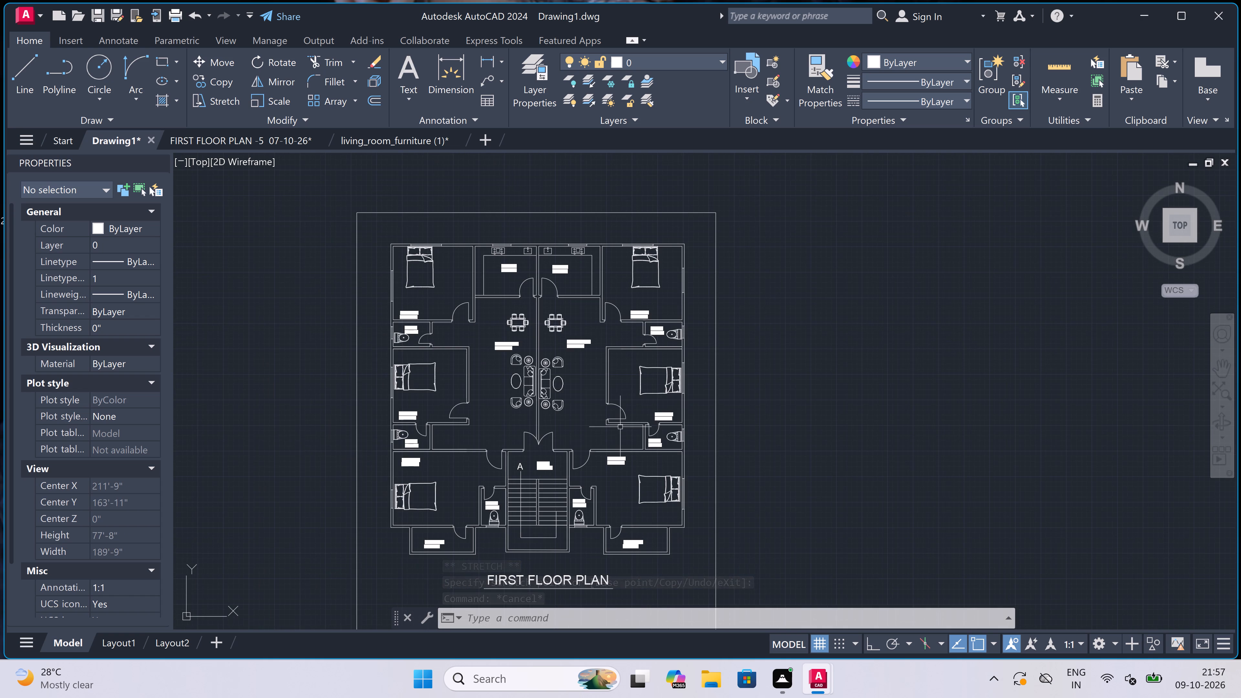
scroll(620, 427, "down", 2)
scroll(627, 511, "up", 2)
scroll(627, 511, "down", 2)
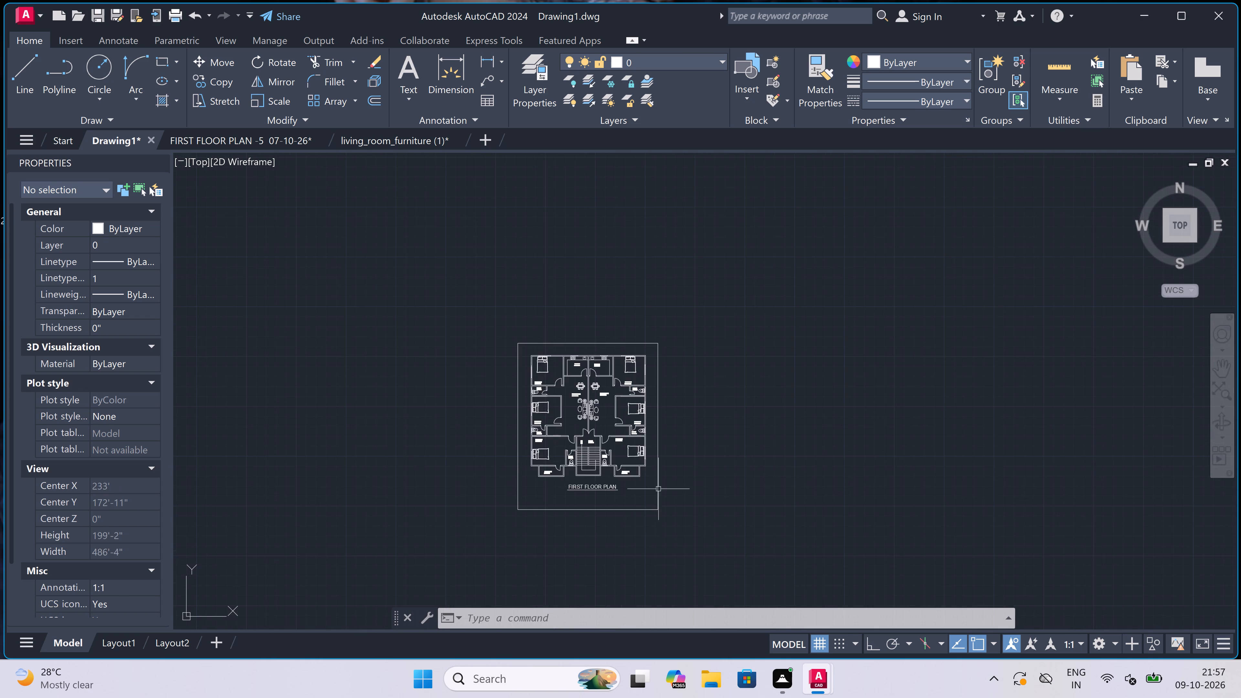
scroll(757, 448, "up", 1)
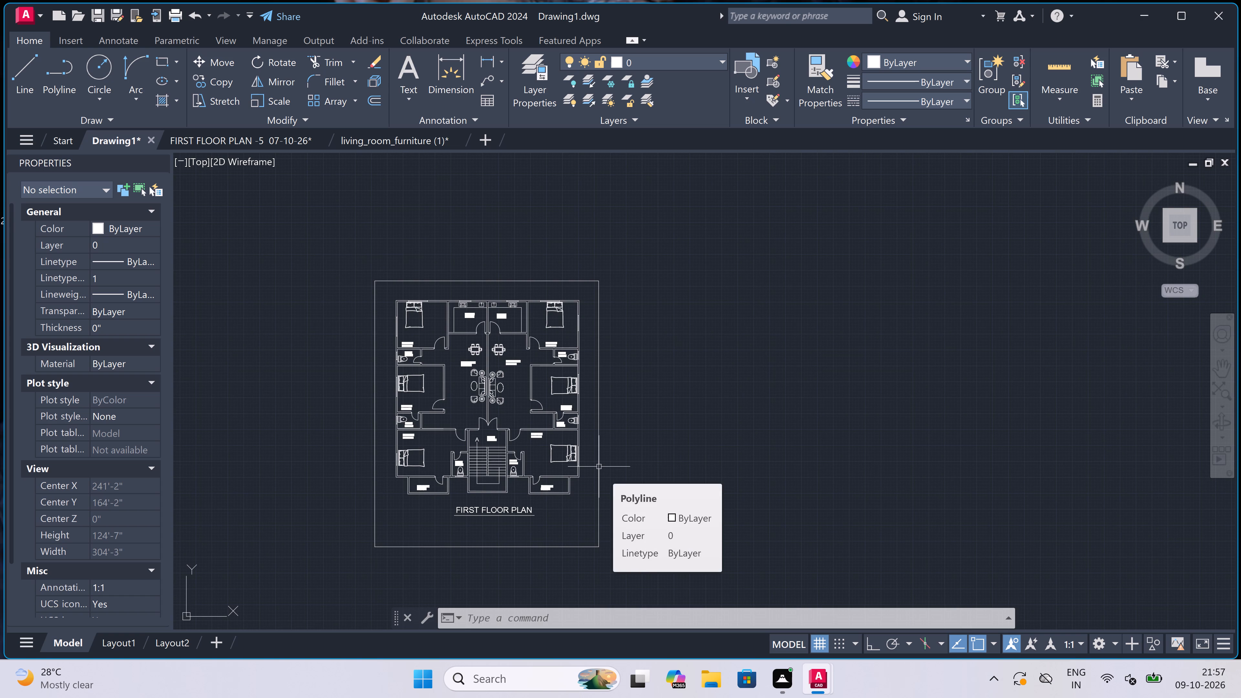
Review the first floor plan's kitchens, bedrooms, toilets, stair, verandahs and title, along with the sheet border around them.
scroll(599, 467, "down", 1)
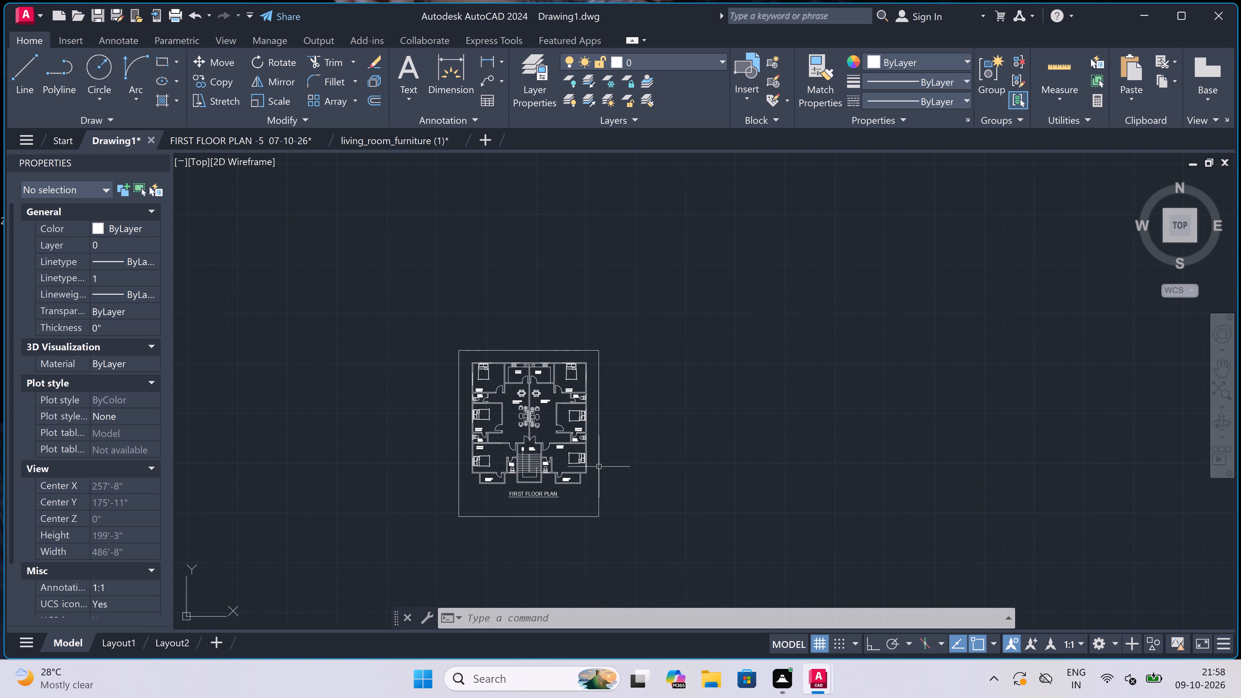
scroll(599, 467, "up", 1)
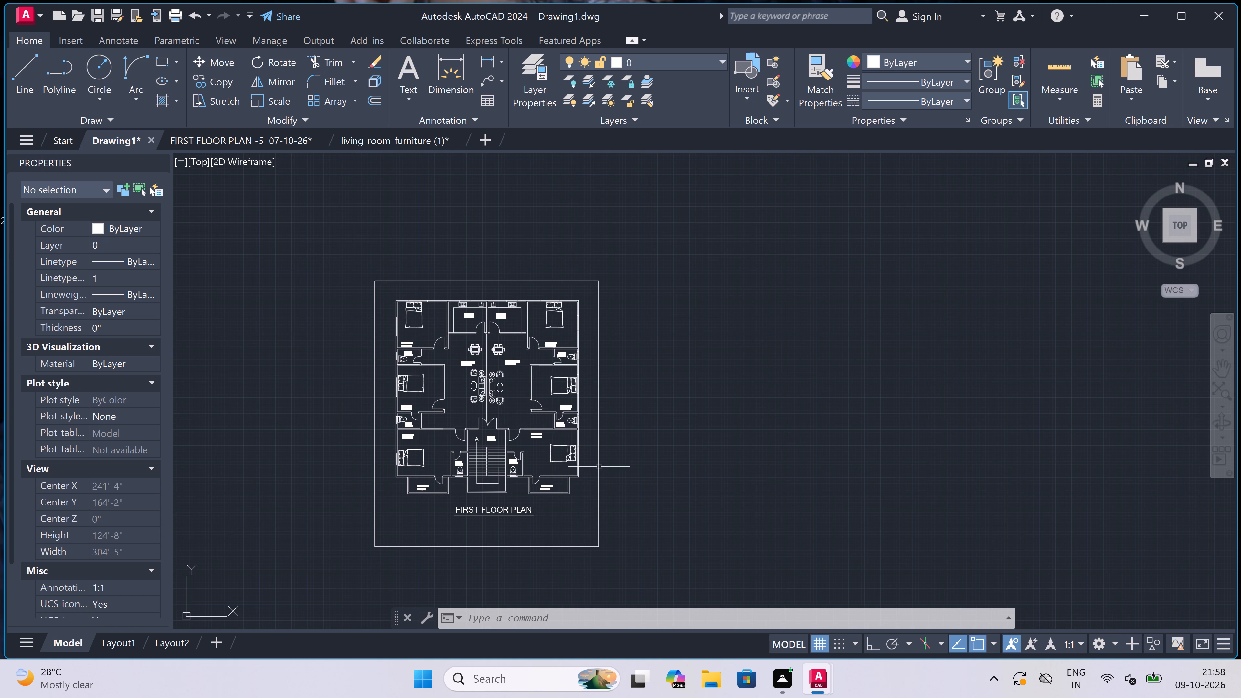
scroll(599, 467, "down", 1)
scroll(599, 467, "up", 3)
scroll(631, 416, "down", 1)
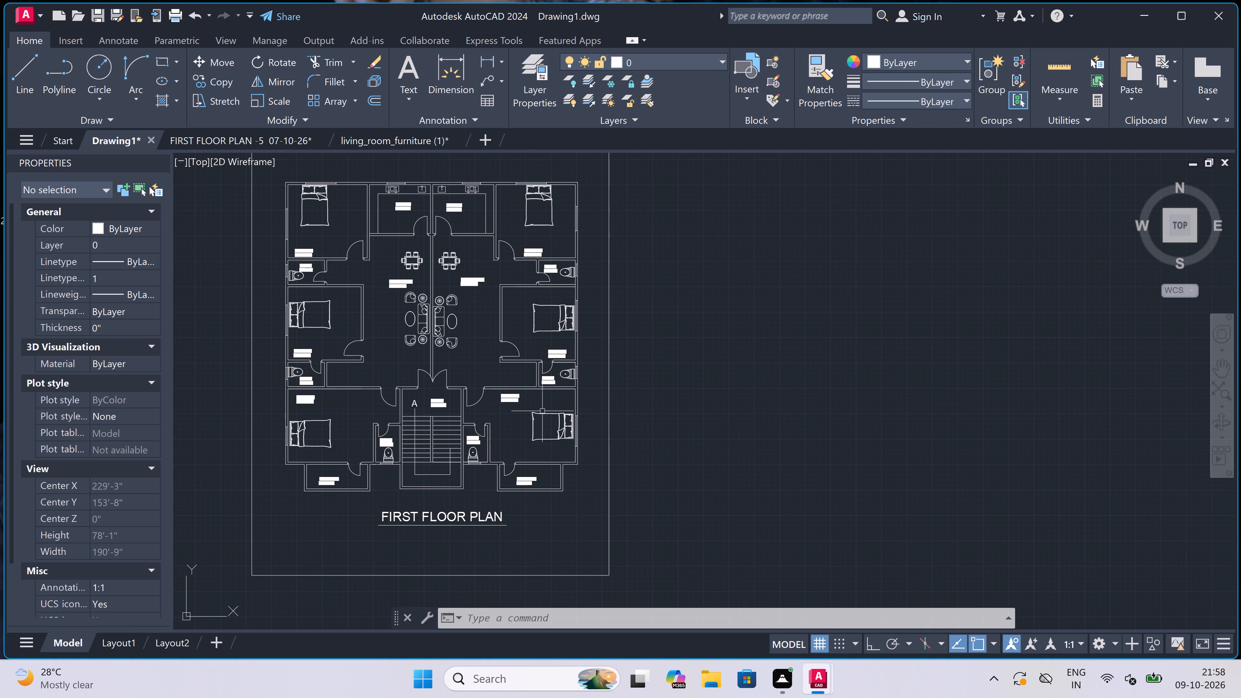
scroll(331, 381, "up", 3)
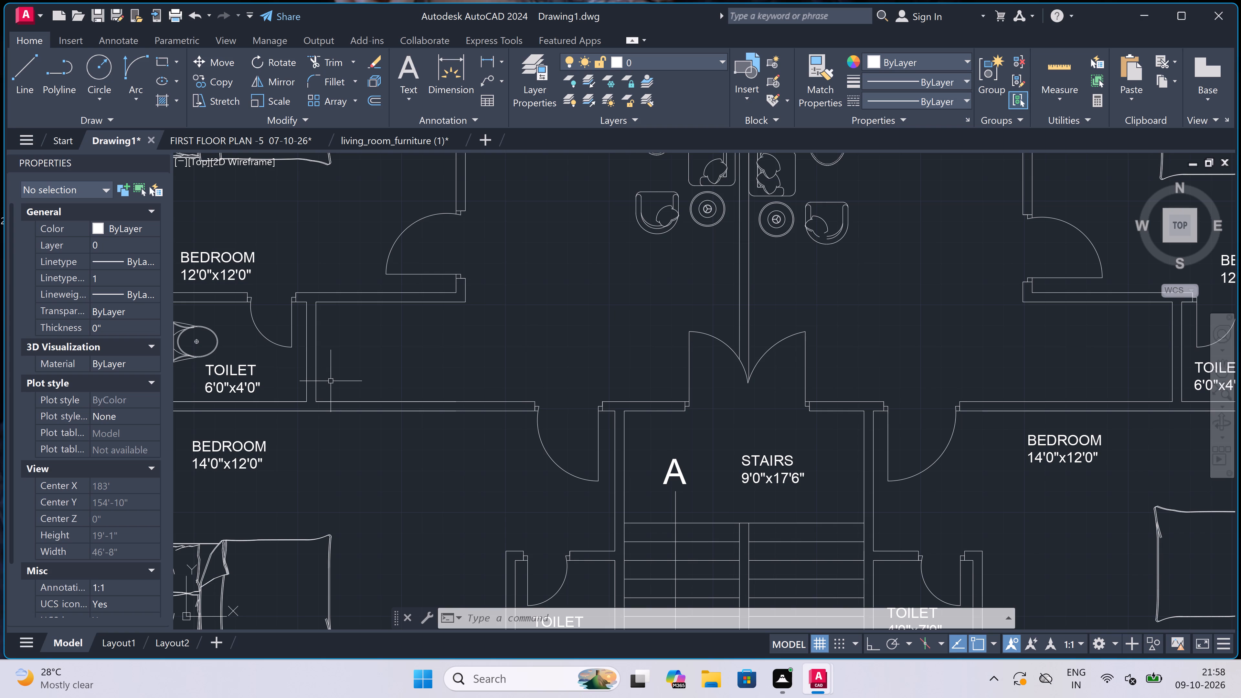
scroll(331, 381, "down", 3)
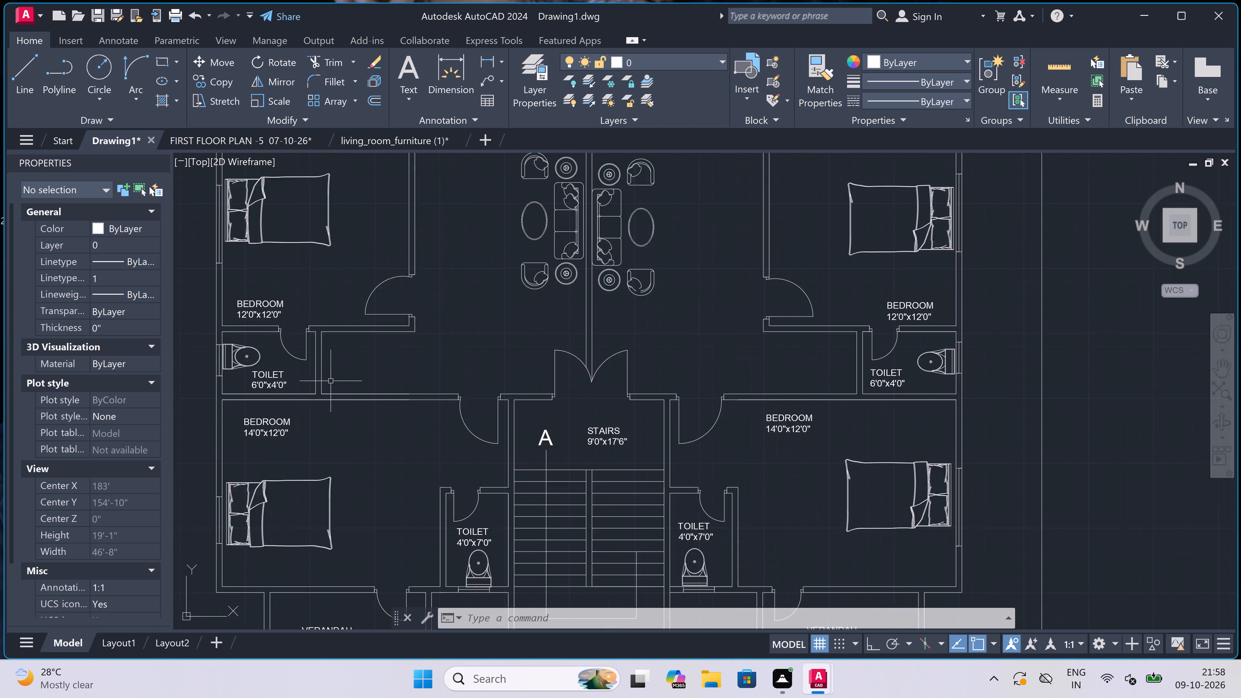
scroll(449, 373, "down", 1)
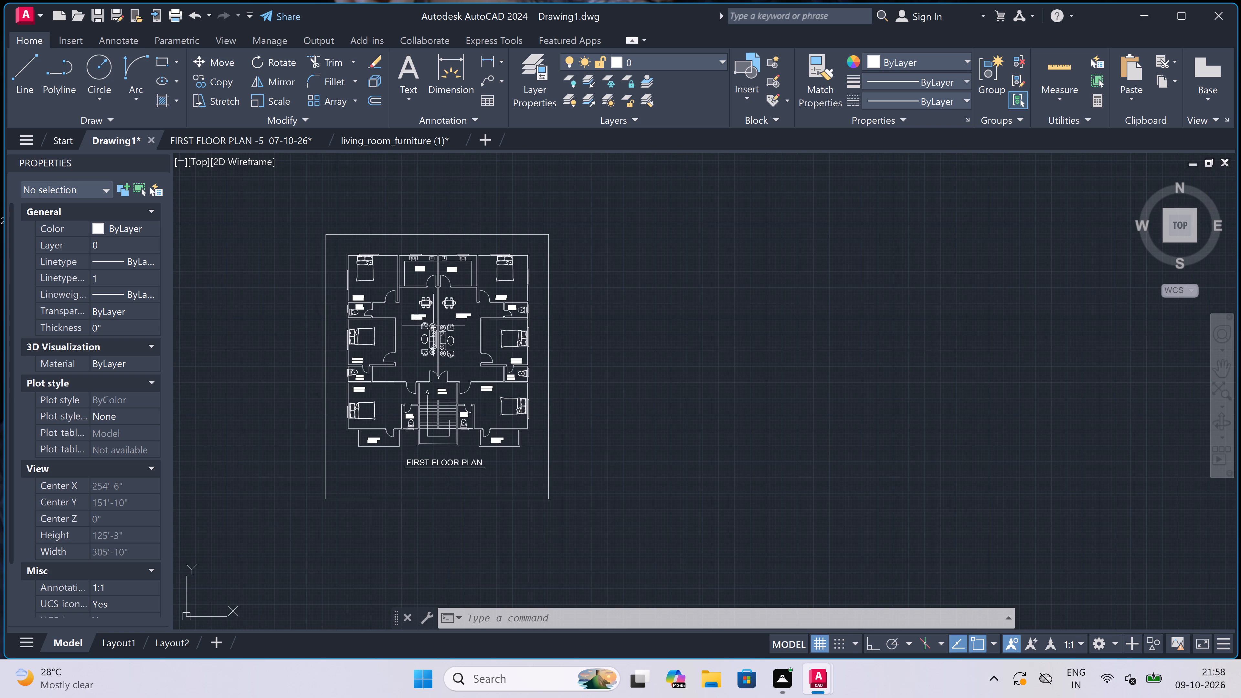
scroll(409, 261, "up", 3)
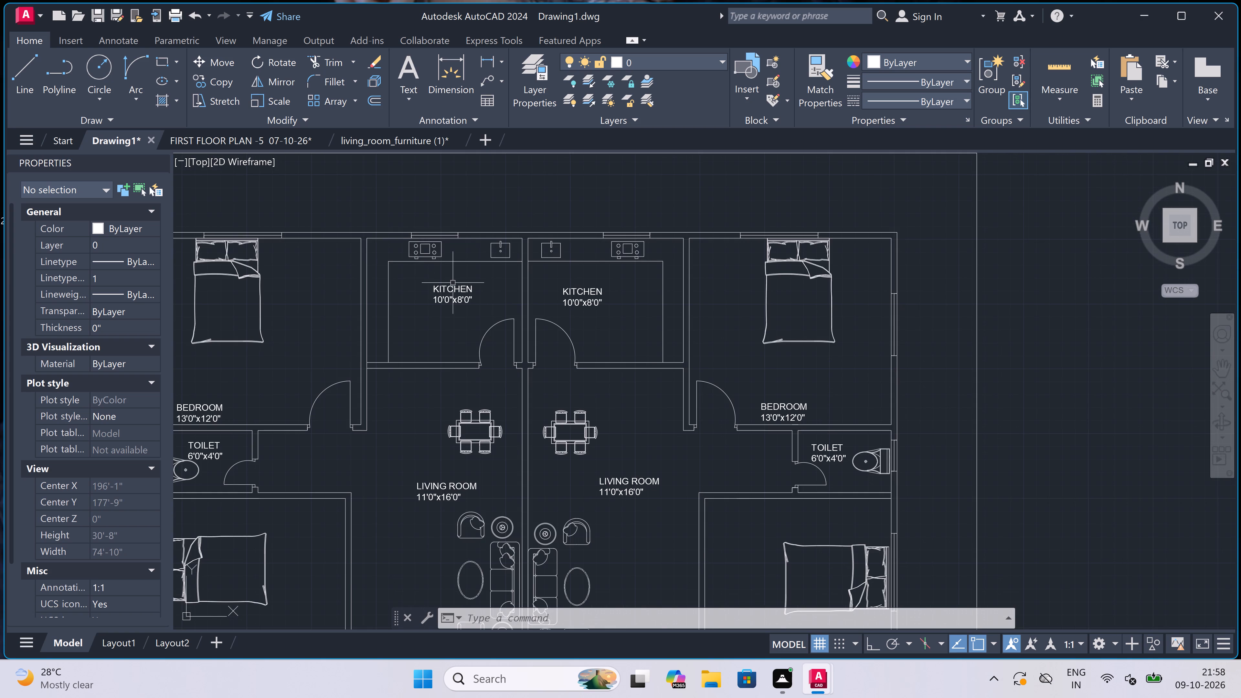
scroll(454, 283, "down", 2)
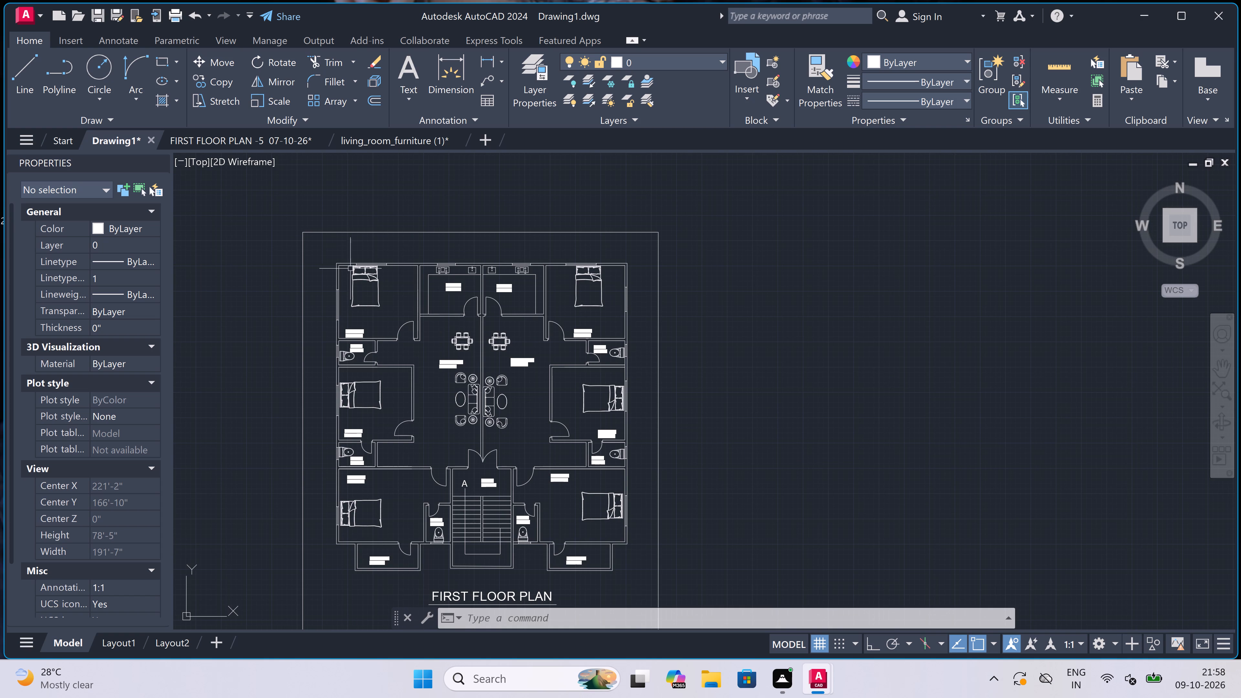
scroll(601, 310, "down", 2)
scroll(498, 380, "up", 3)
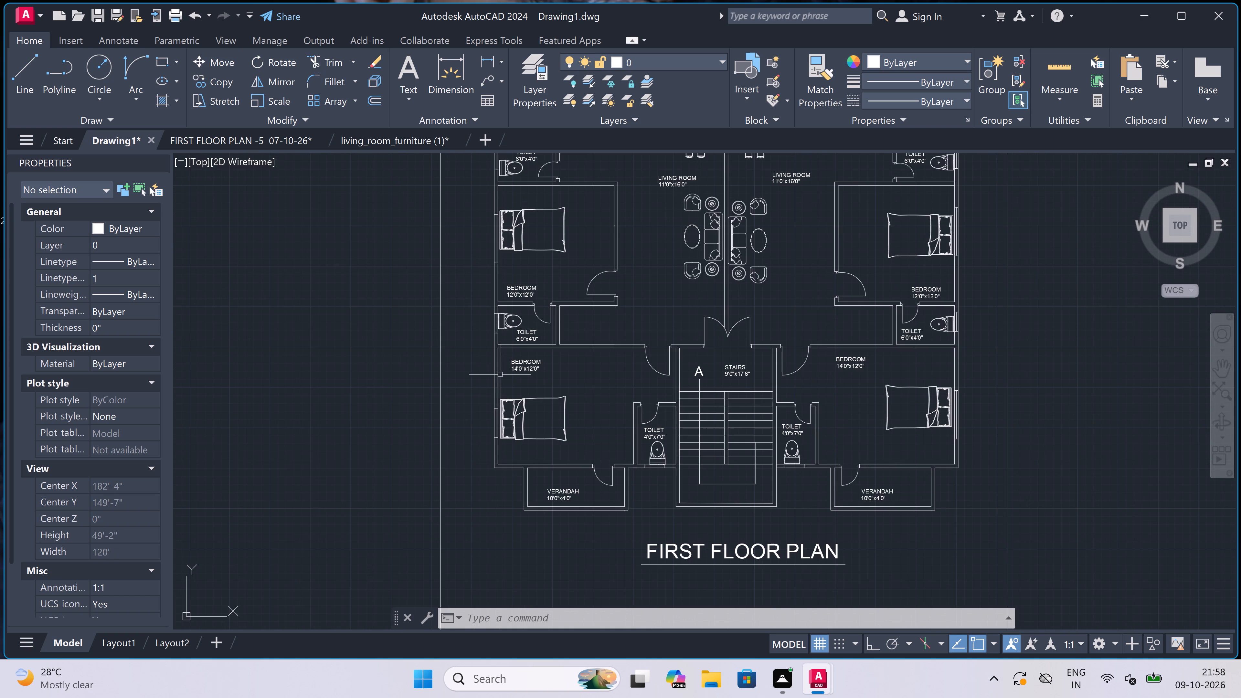
scroll(500, 373, "down", 1)
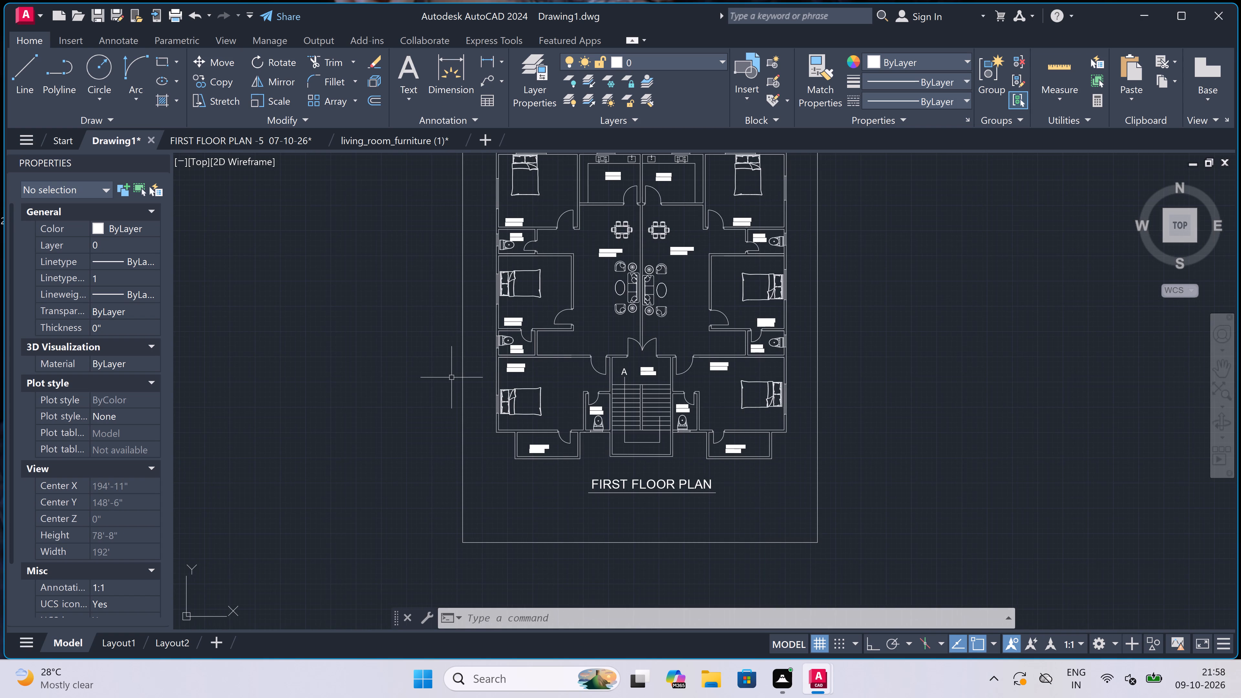
scroll(451, 377, "down", 1)
scroll(651, 281, "up", 3)
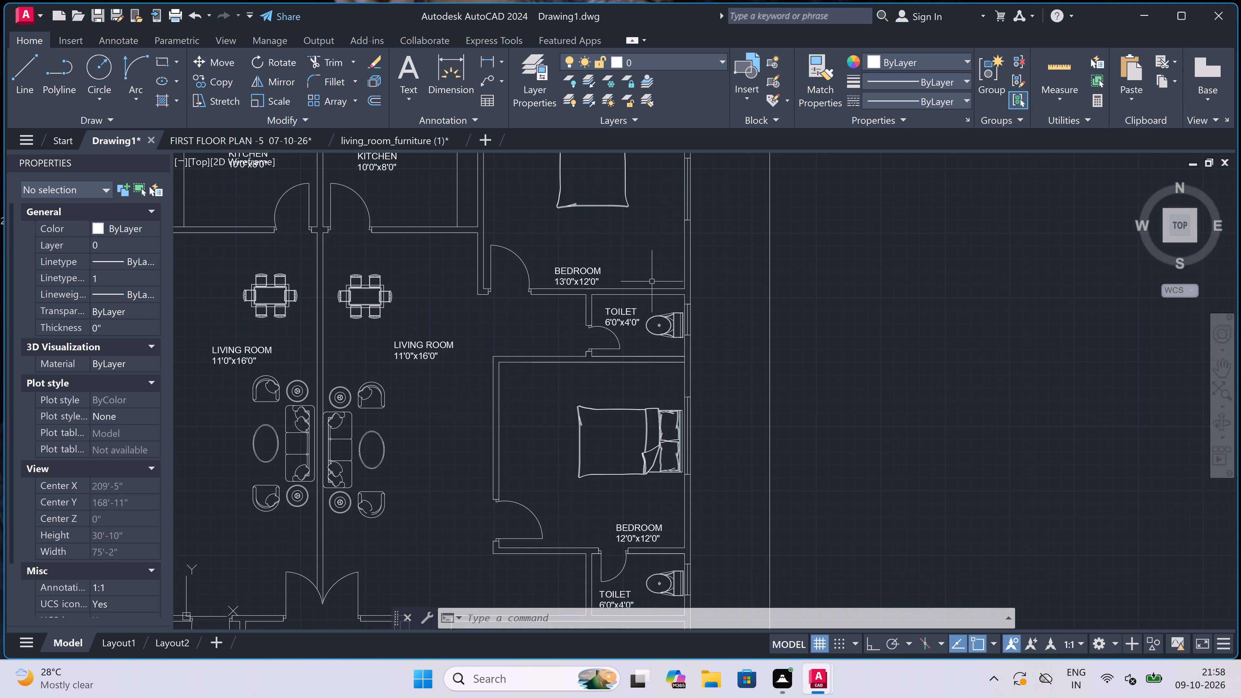
scroll(652, 281, "down", 3)
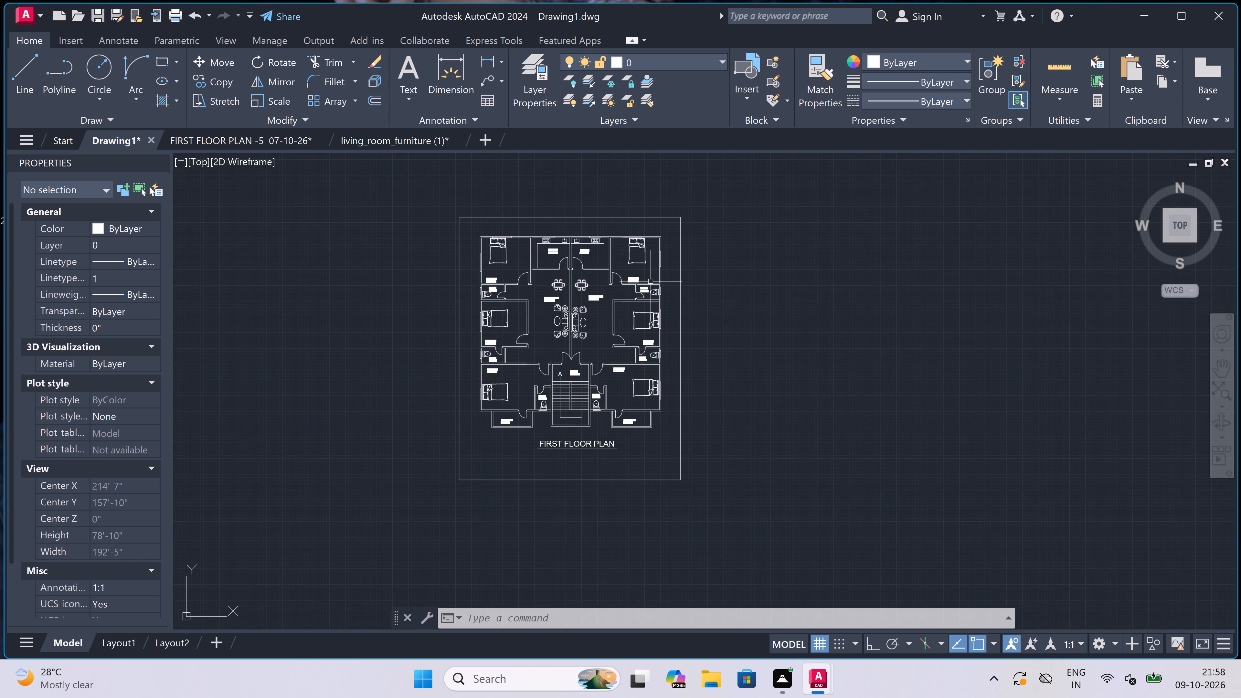
scroll(606, 434, "up", 3)
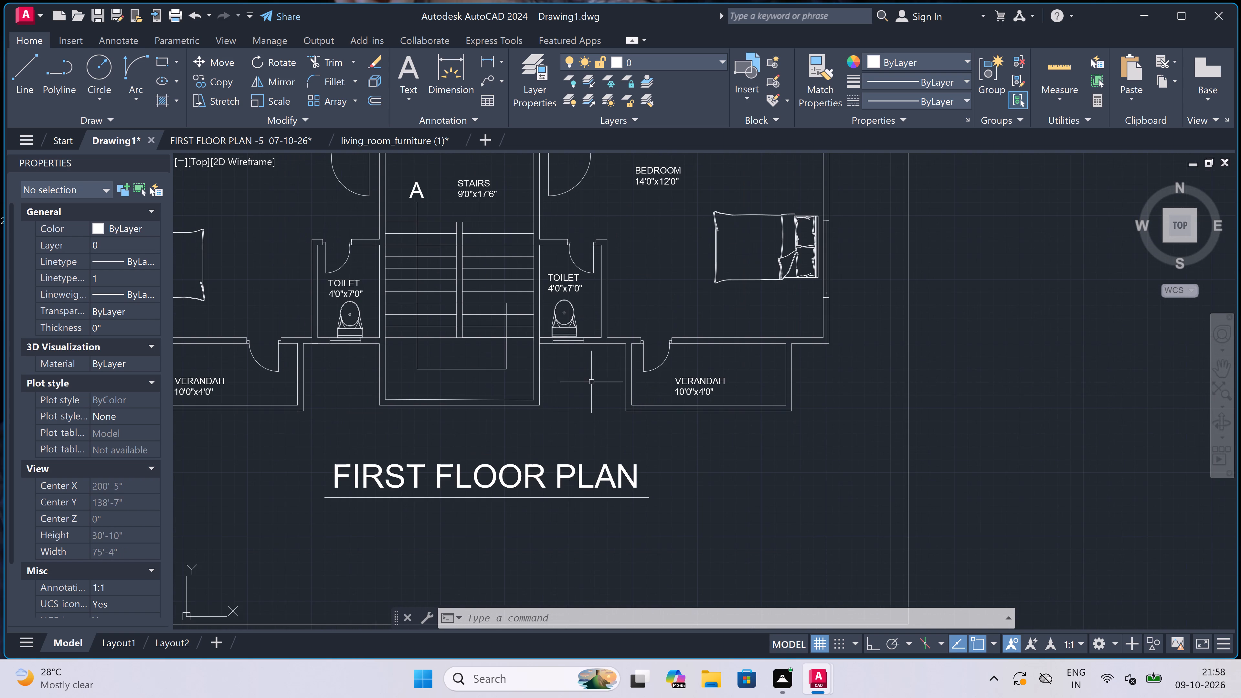
scroll(551, 363, "down", 3)
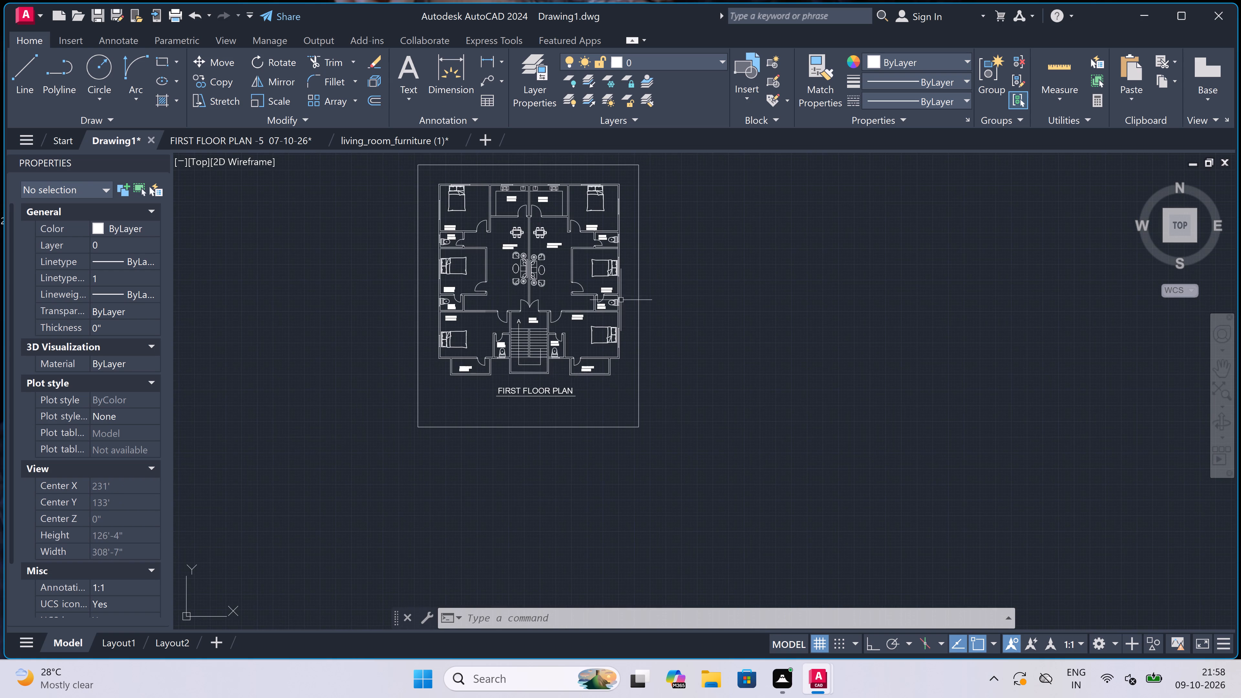
scroll(659, 271, "down", 1)
scroll(673, 216, "up", 2)
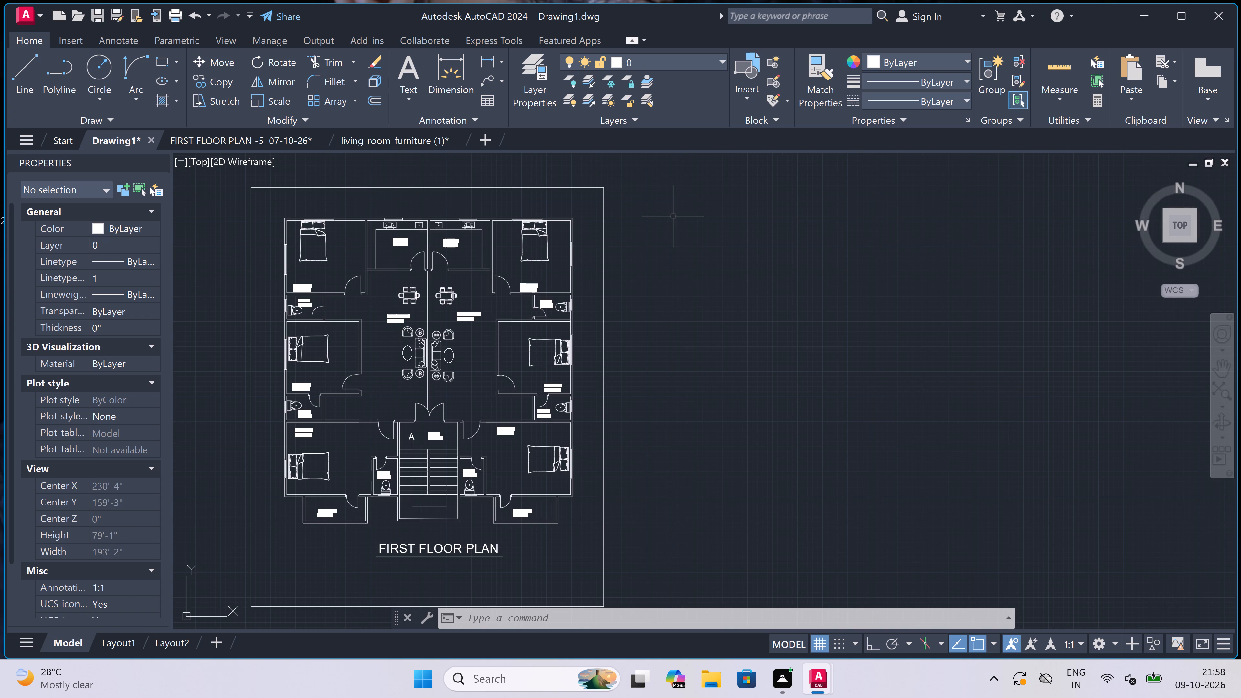
Set up a single-sheet plot using the DWG To PDF.pc3 plotter and ISO A4 (297.00 x 210.00 MM) paper.
key("ctrl+p")
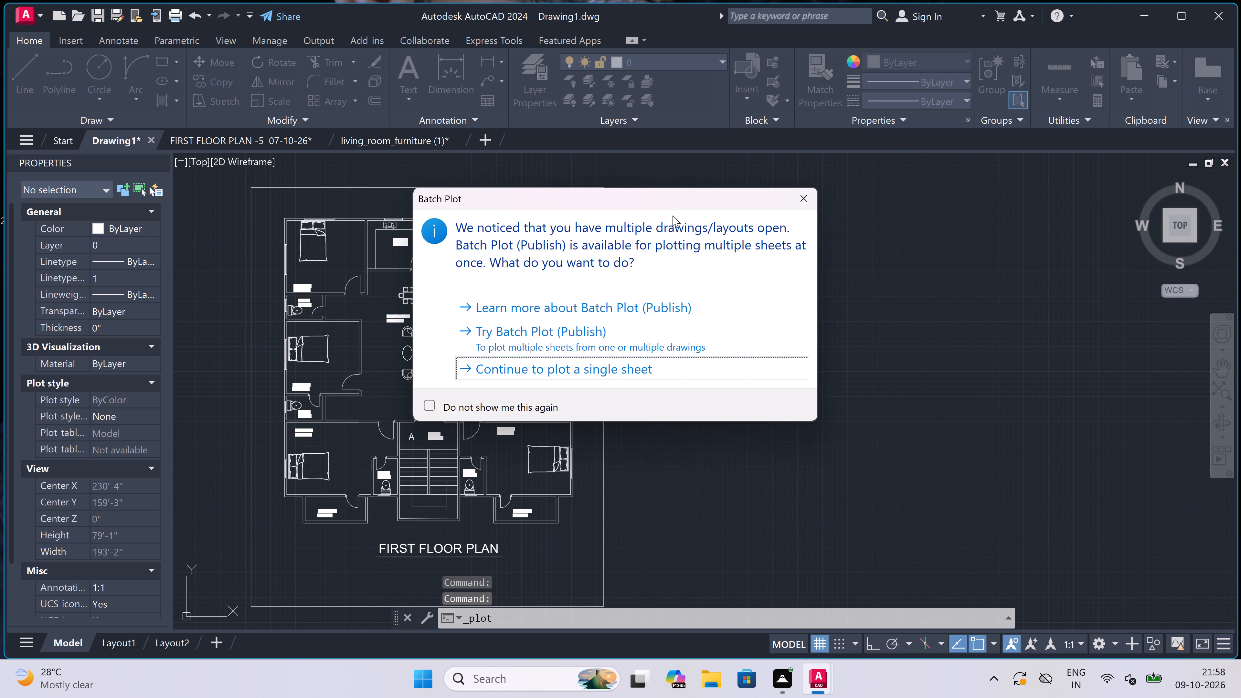
key("Escape")
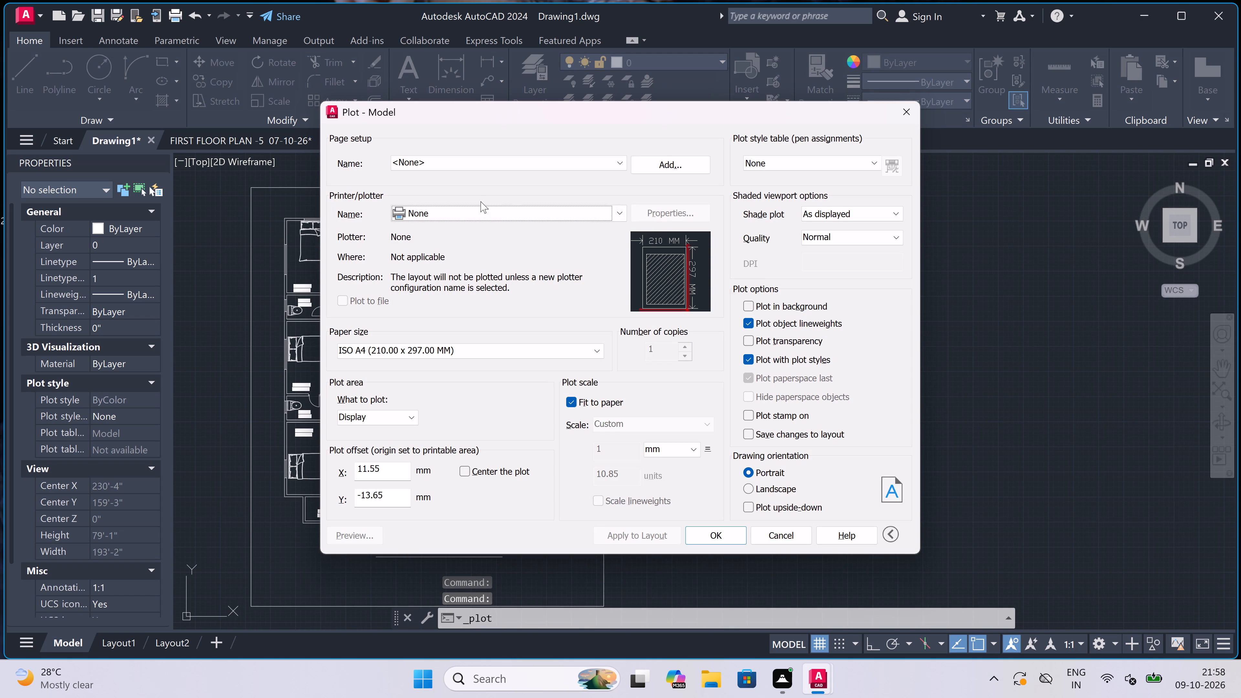
left_click(481, 210)
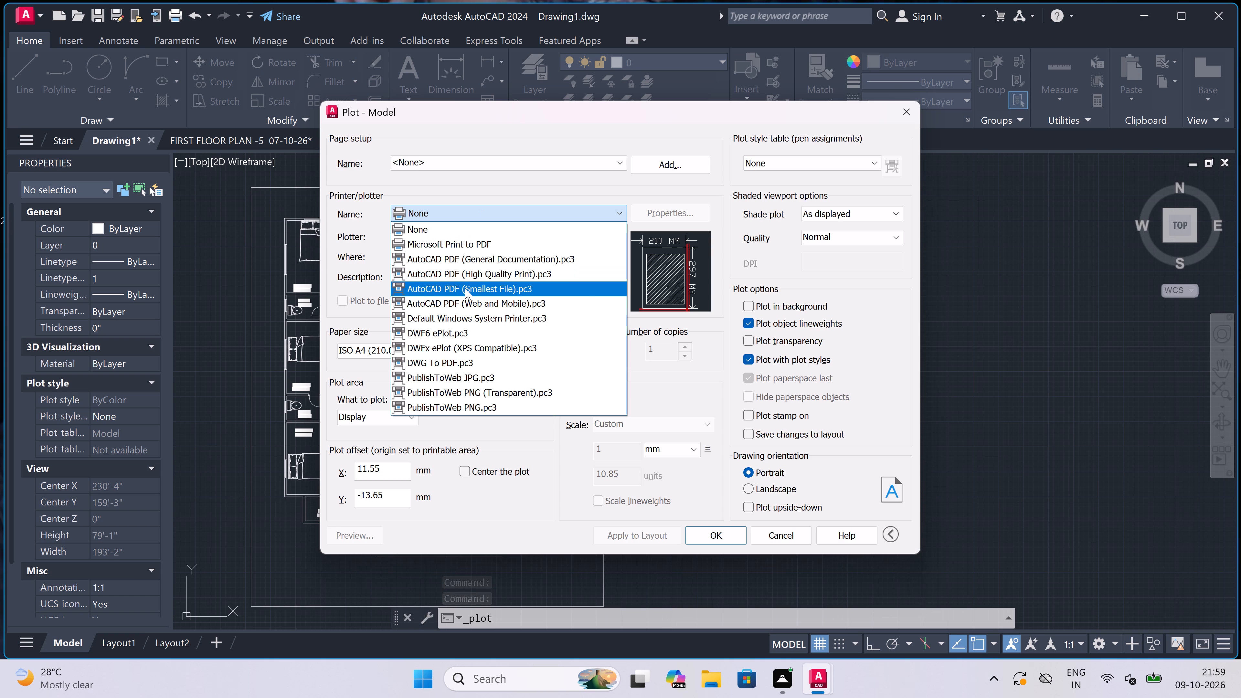
left_click(443, 363)
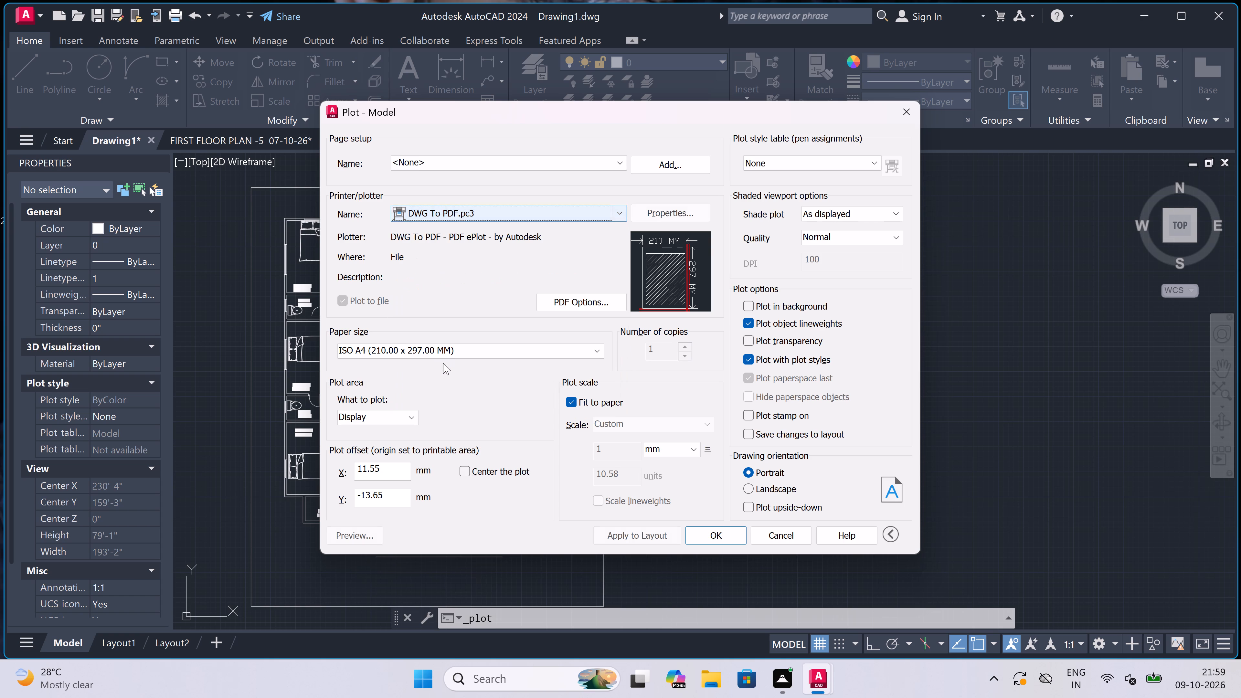
left_click(440, 352)
left_click(433, 371)
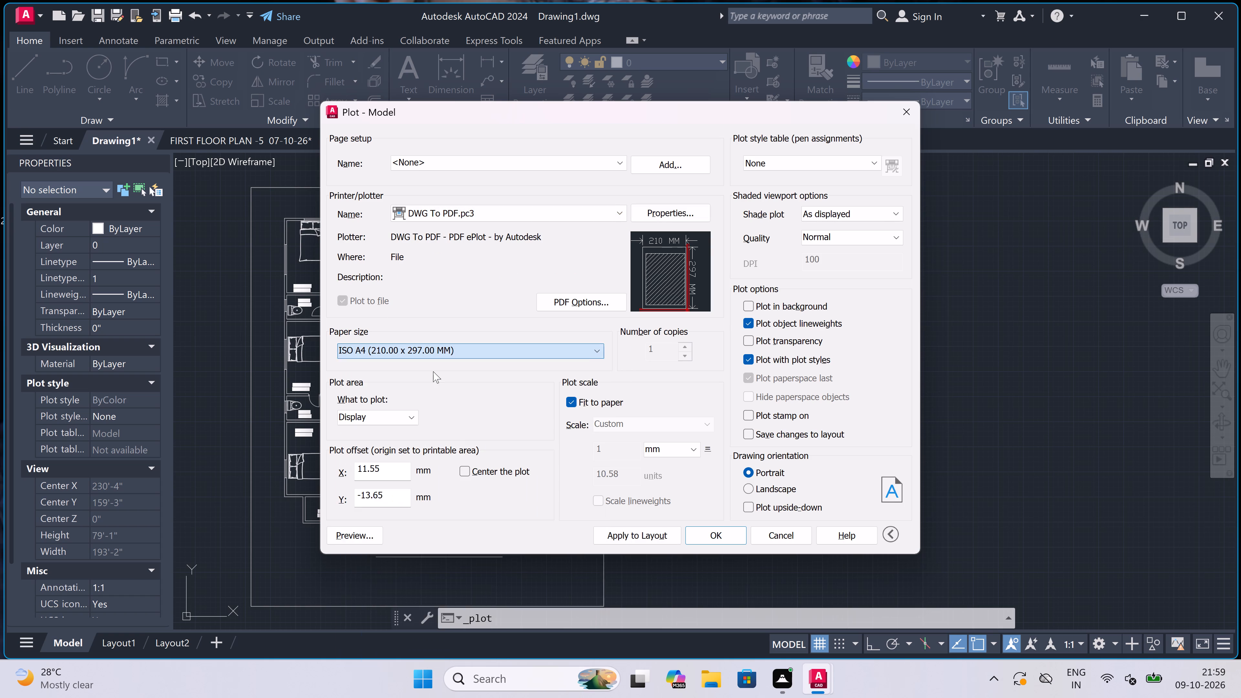
Define the plot area as a window spanning opposite corners of the sheet border around the plan.
left_click(376, 413)
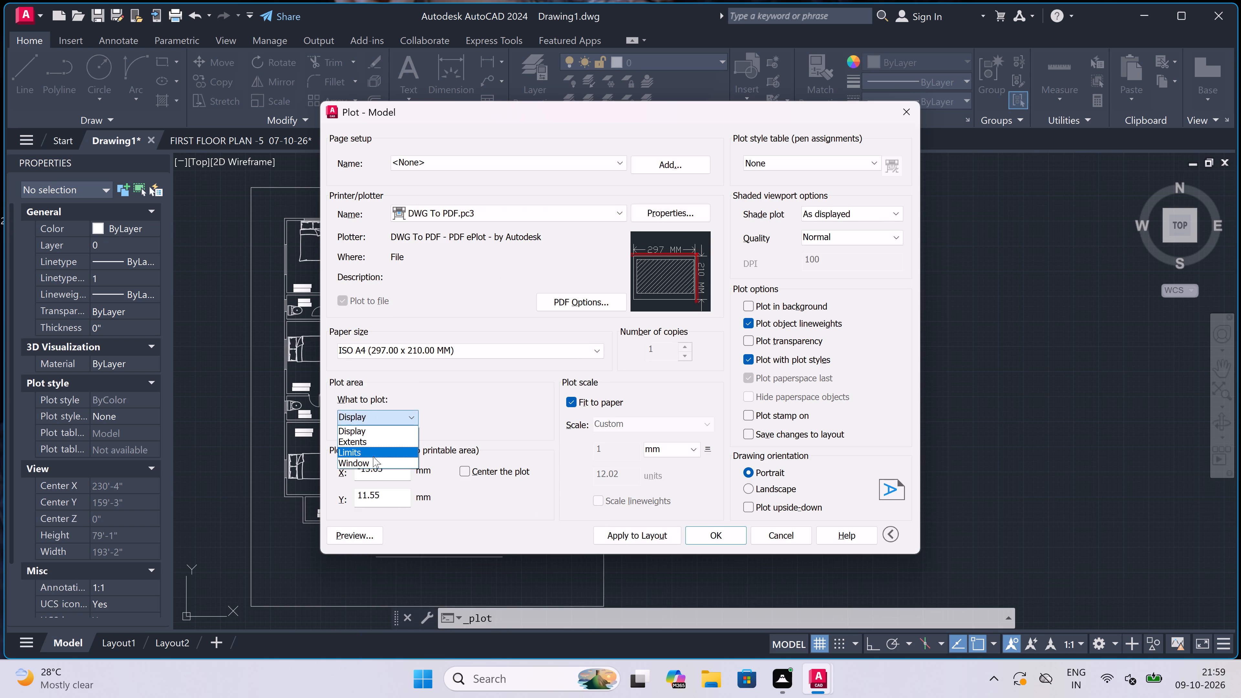
left_click(372, 465)
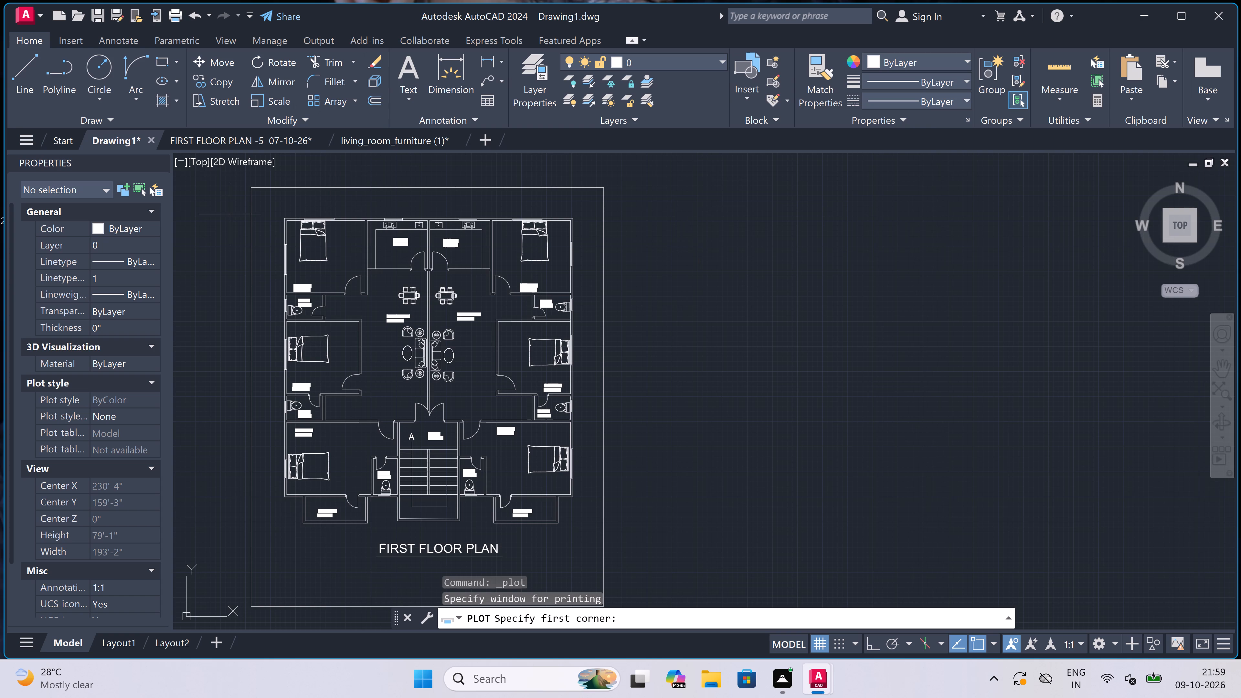
left_click(253, 183)
scroll(552, 419, "down", 1)
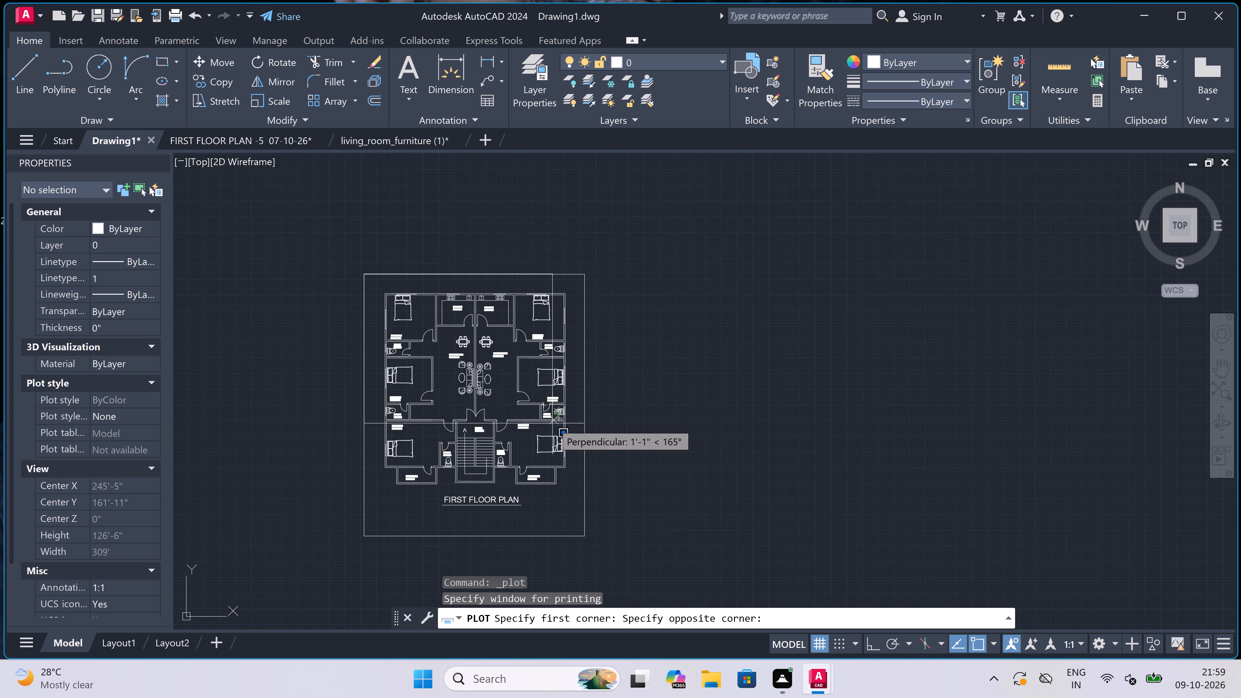
left_click(581, 534)
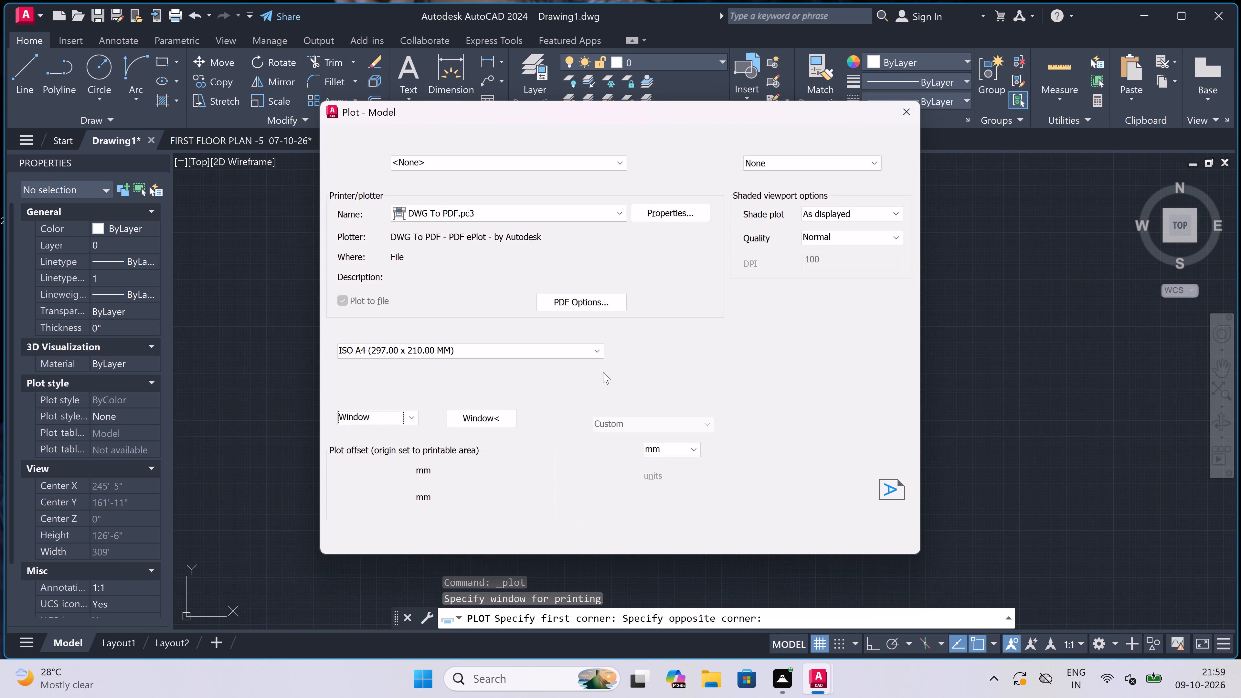
Assign the acad.ctb plot style table to all layouts.
left_click(806, 168)
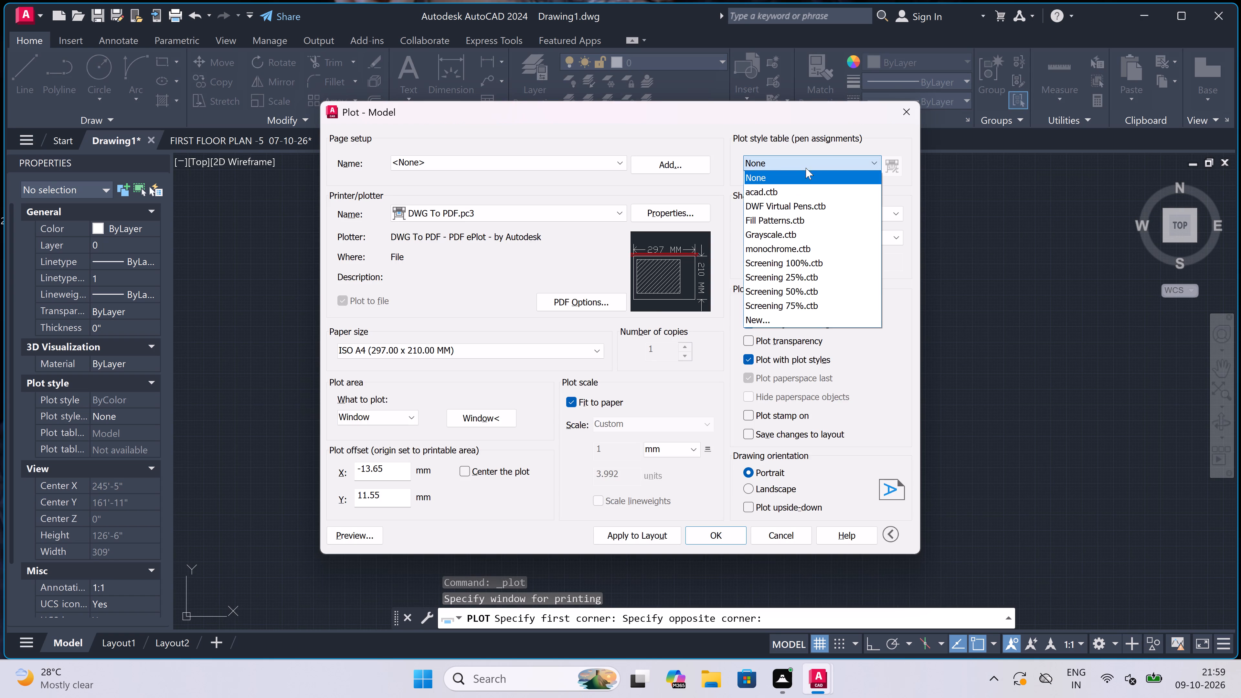
left_click(798, 193)
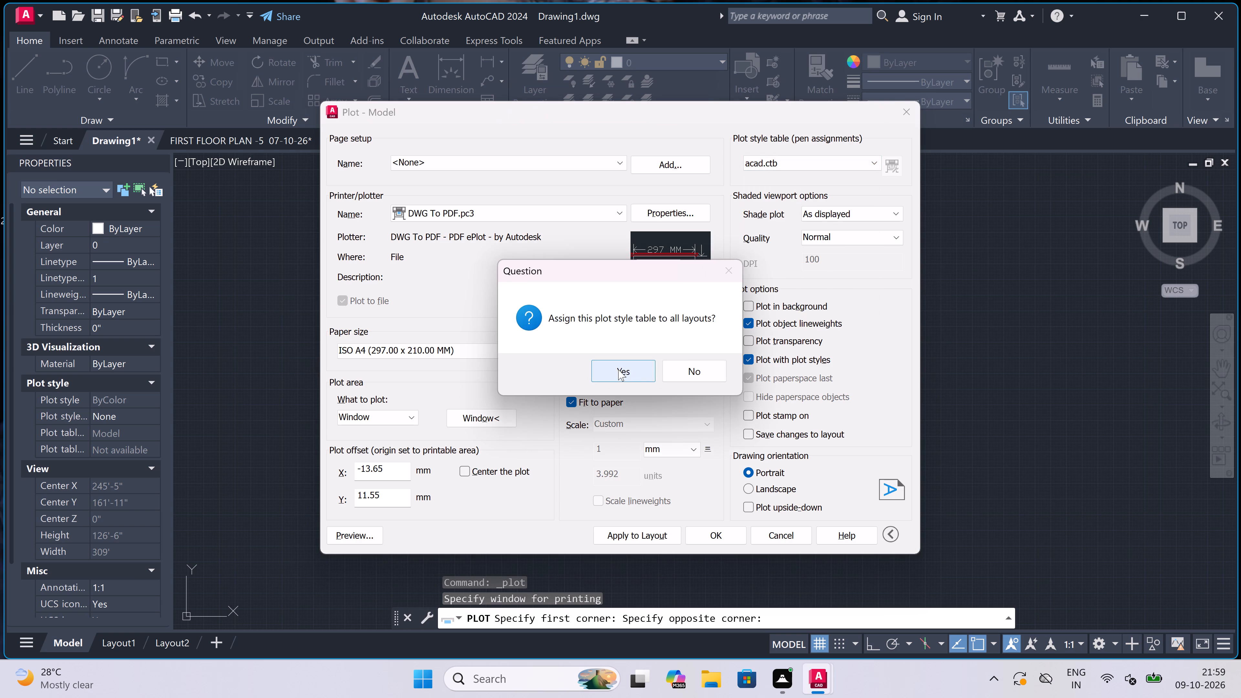
left_click(618, 369)
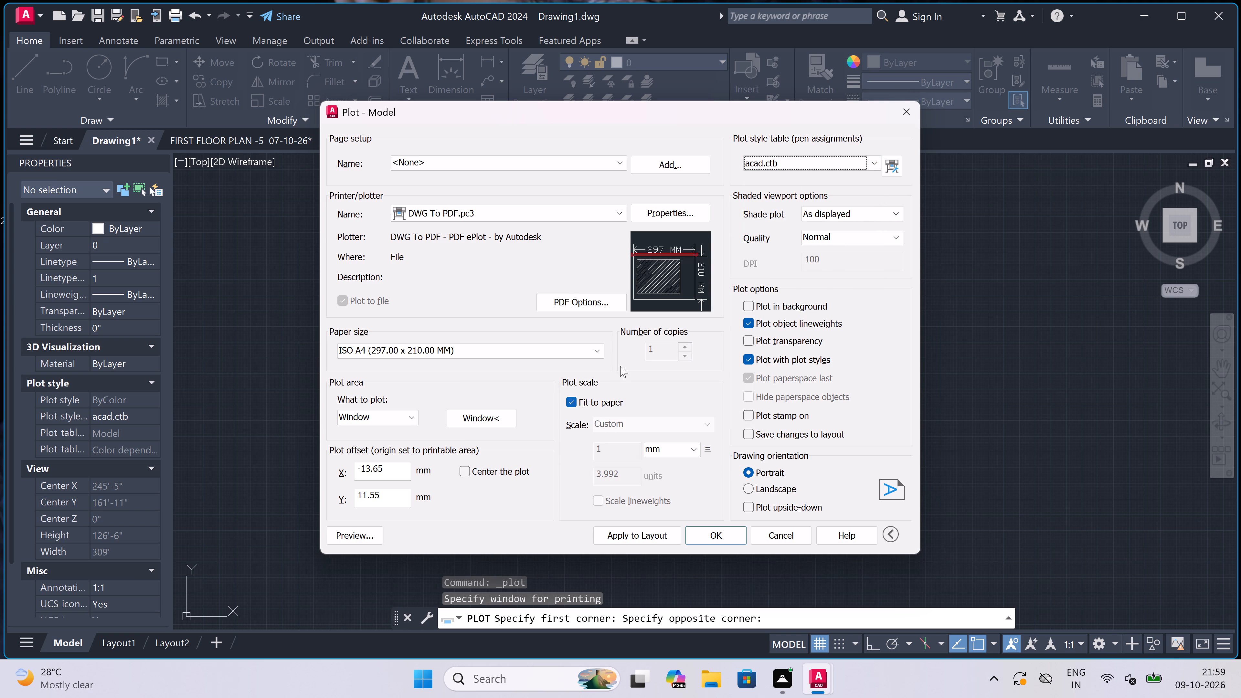
Centre the plot on the paper and apply the plot settings to the layout.
left_click(461, 470)
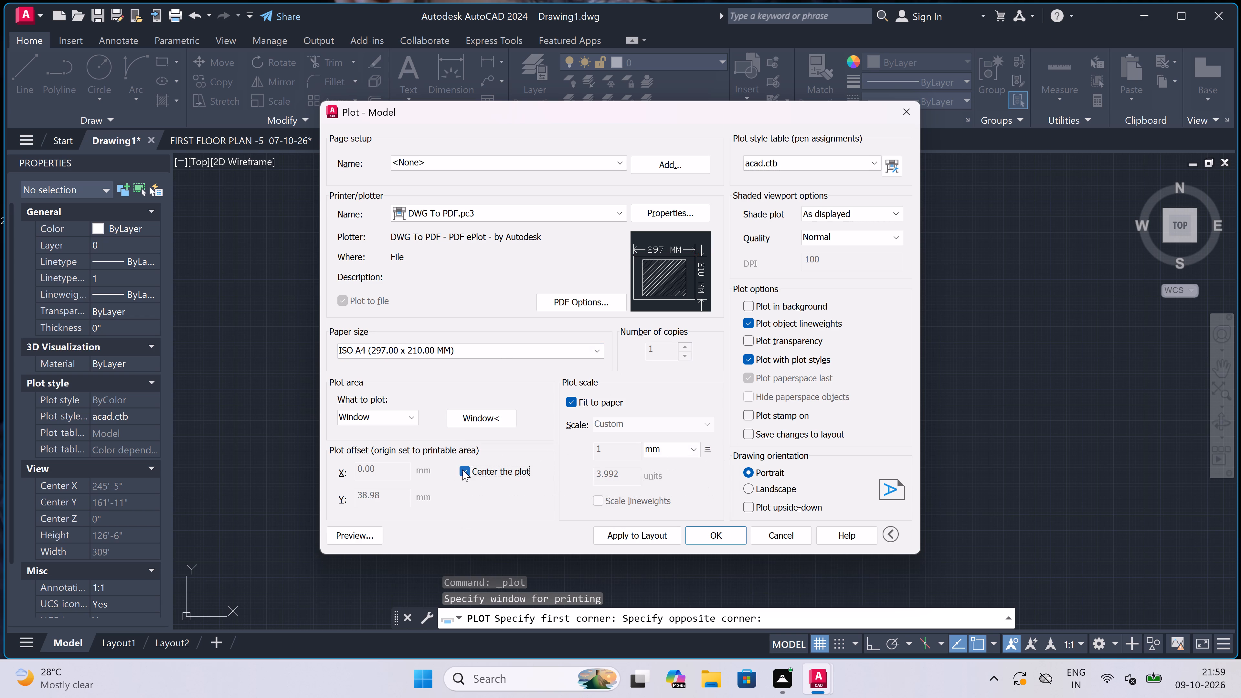
left_click(640, 541)
Plot the plan to a PDF file named FIRST FLOOR PLAN -6 09-10-26 and briefly review the opened PDF before closing it.
left_click(699, 531)
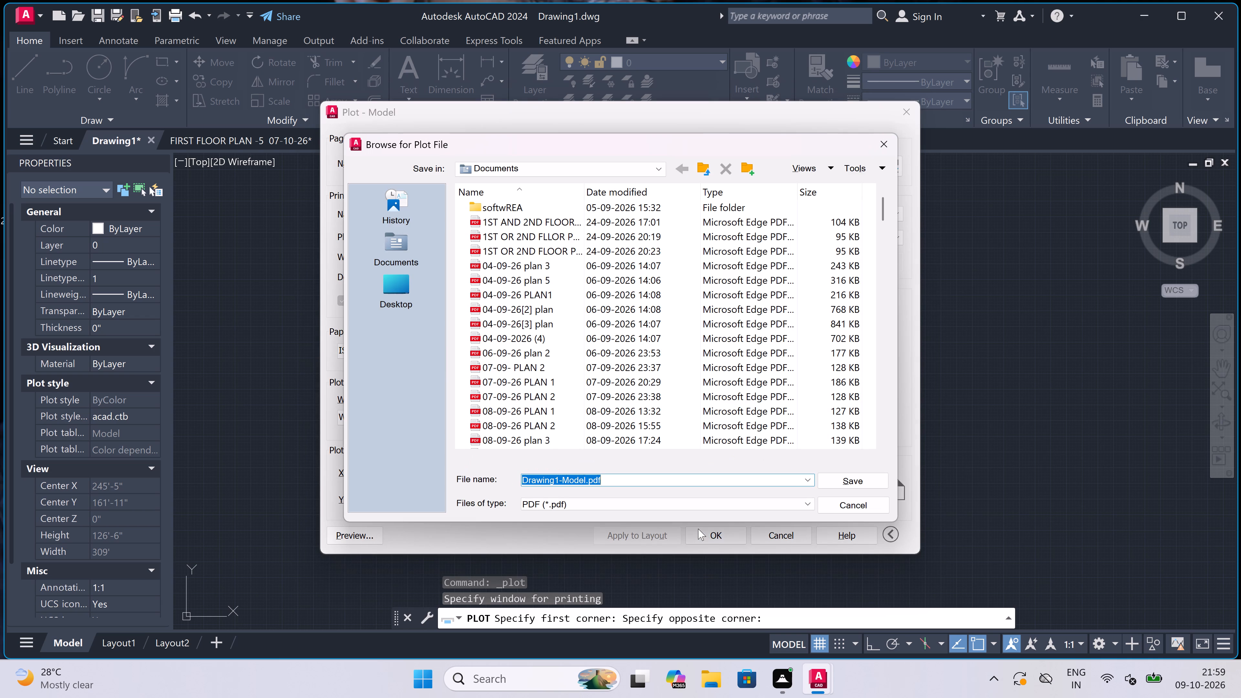
key("BackSpace")
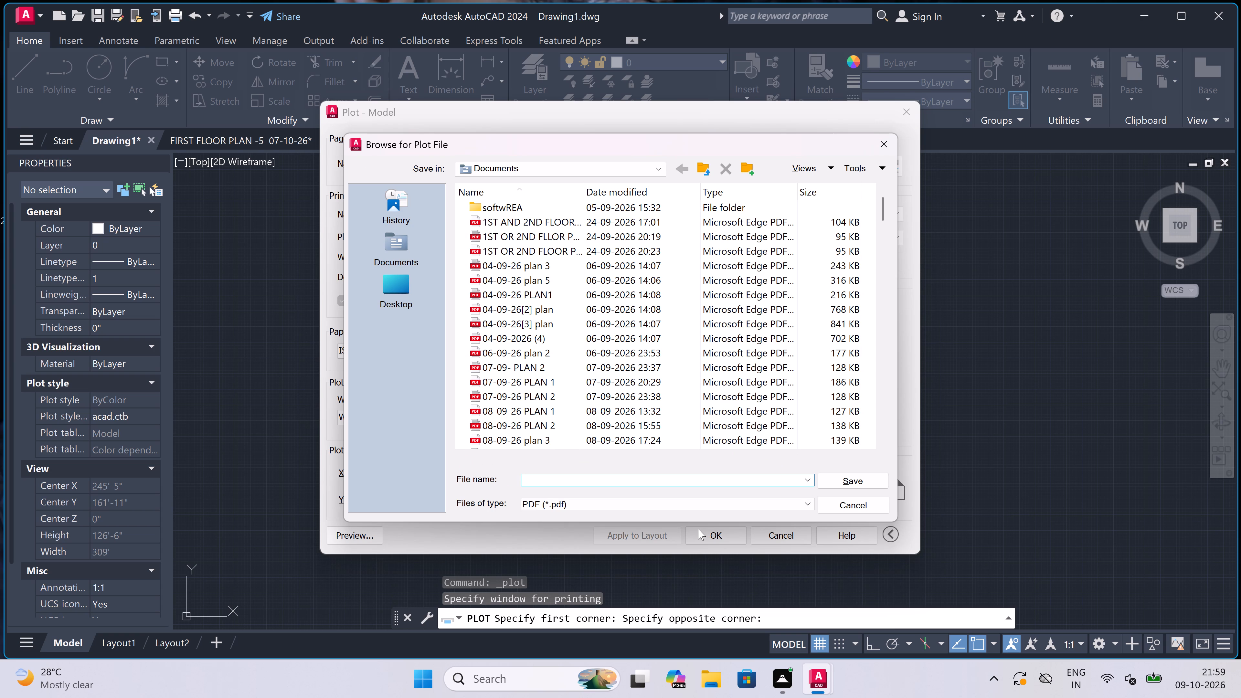
type("FI")
type("RA")
key("BackSpace")
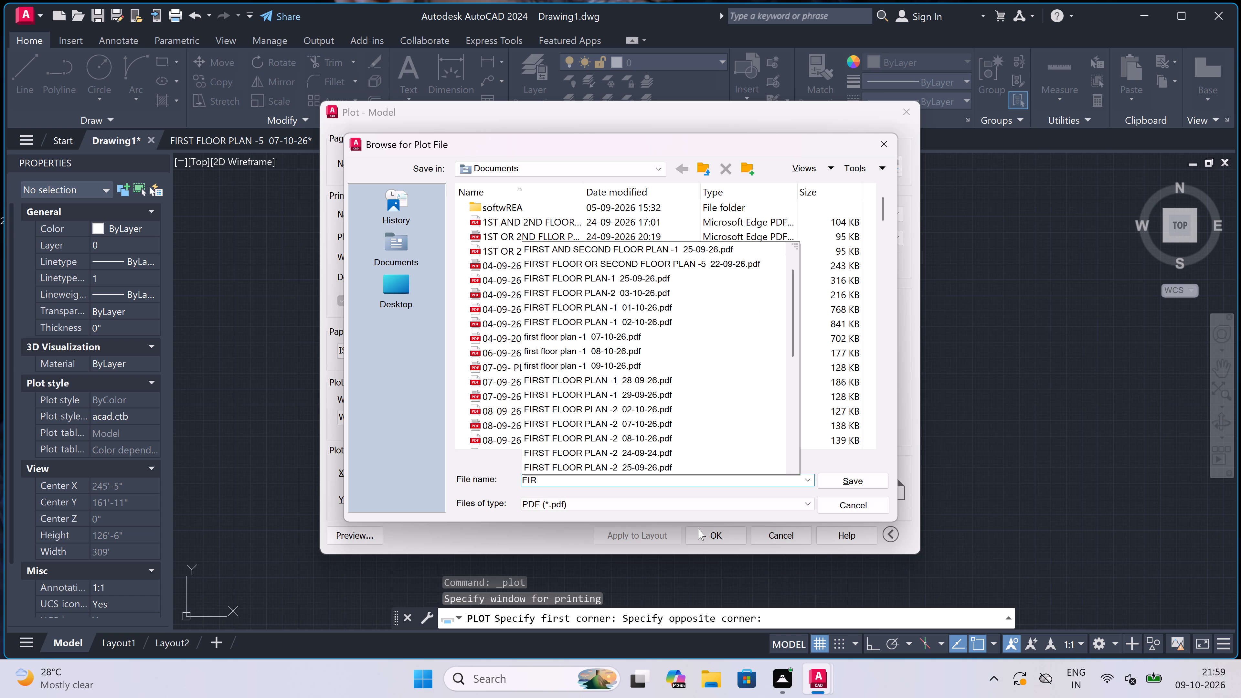
type("ST FLOOR PLAN -6")
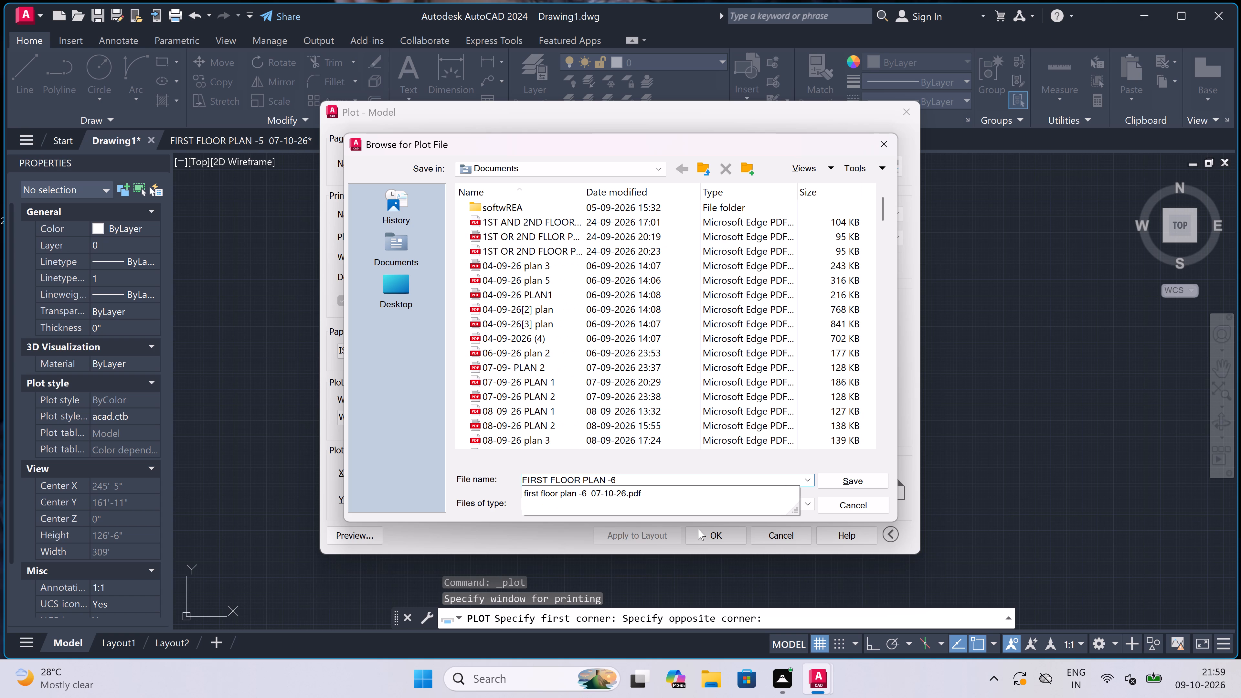
key("space")
key("space")
type("09-10-26")
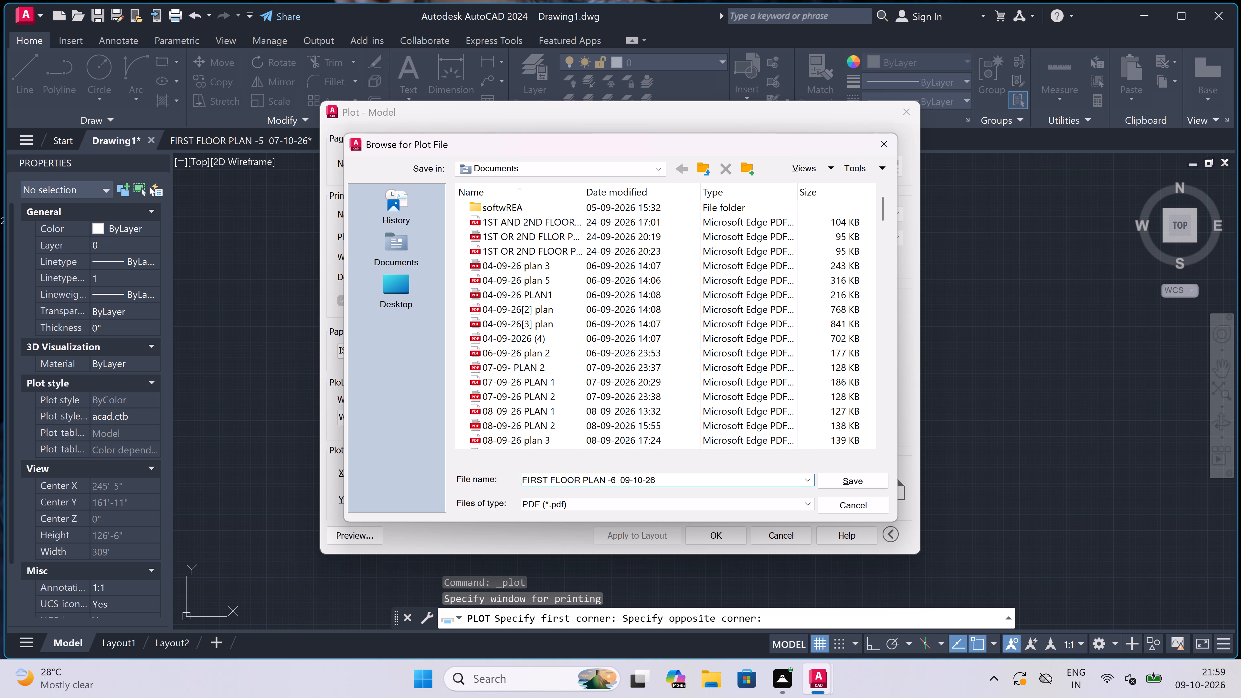
left_click(840, 478)
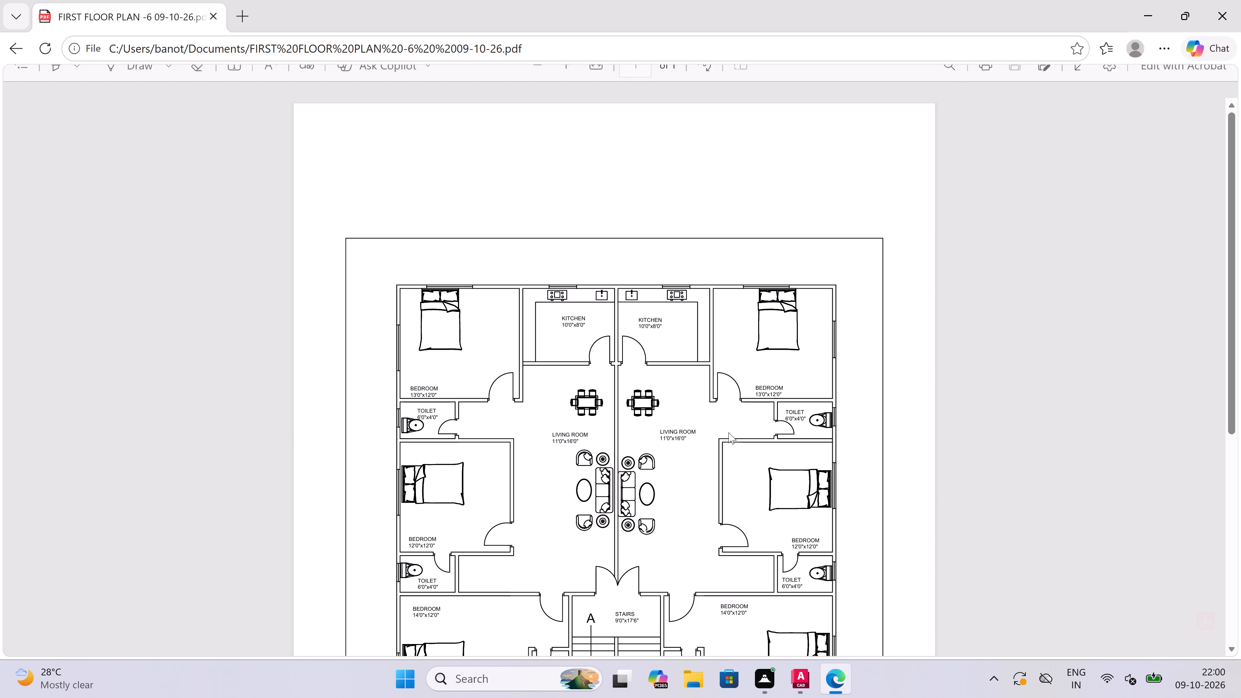
scroll(728, 405, "down", 5)
scroll(729, 406, "up", 4)
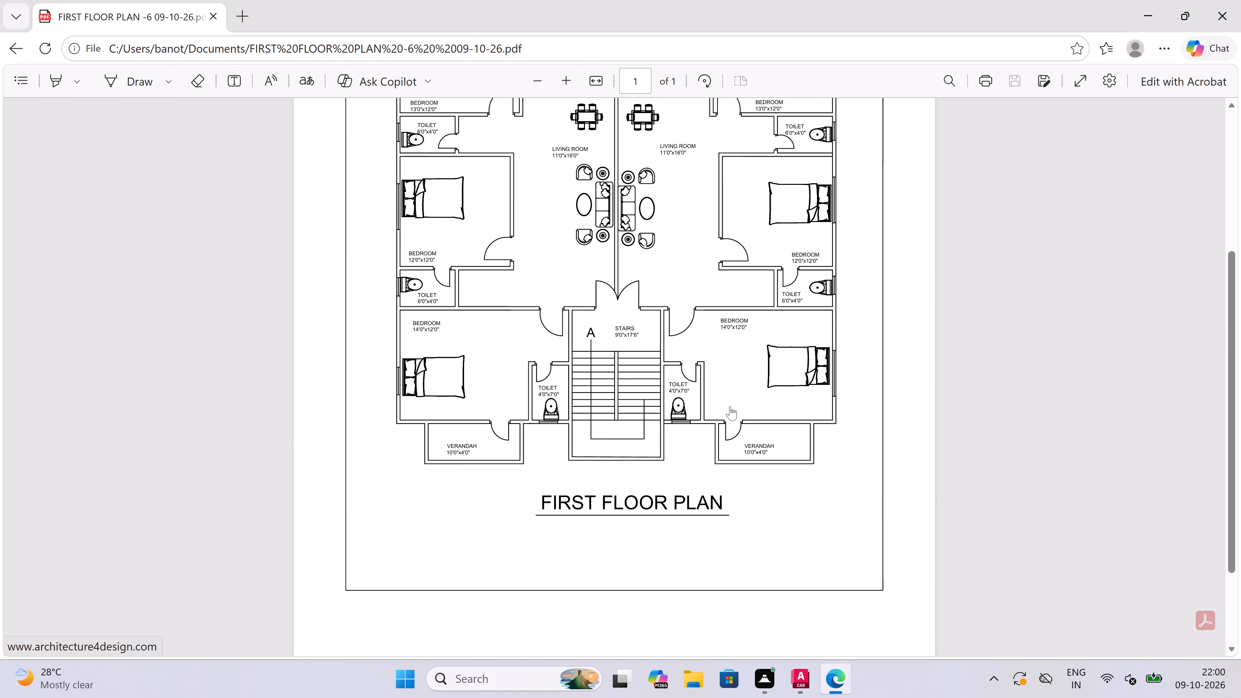
left_click(1232, 0)
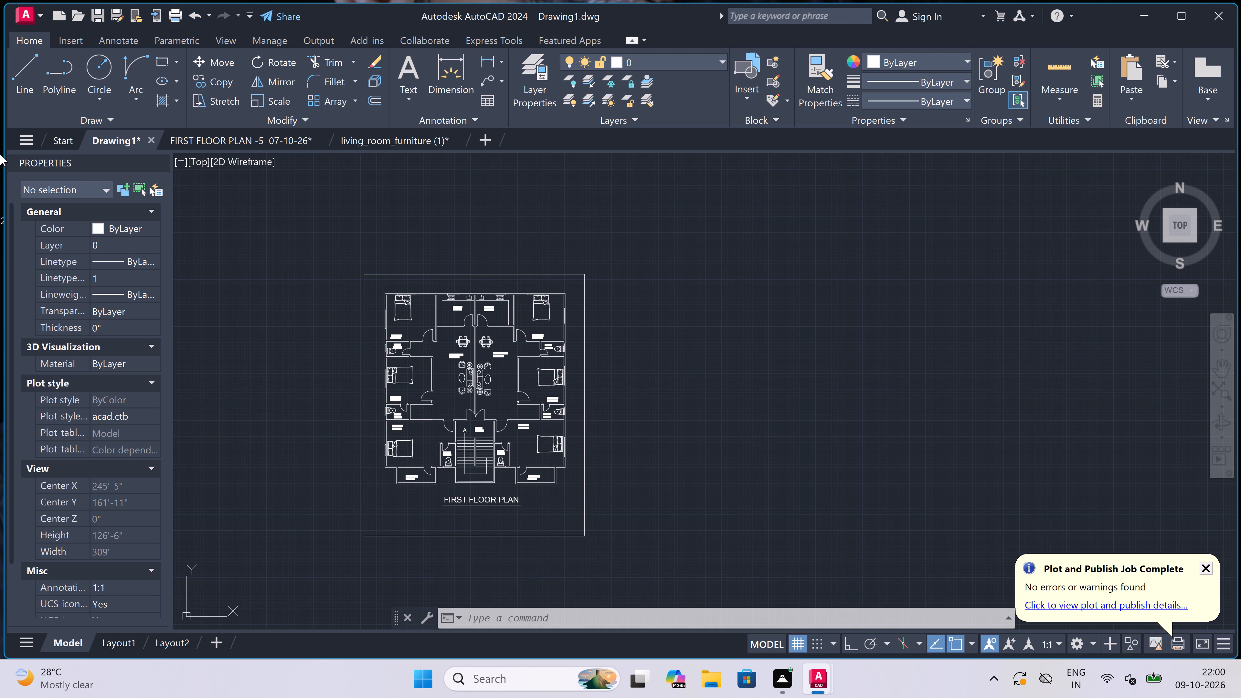
Save the drawing under the name FIRST FLOOR PLAN -6 09-10-26 in the Downloads folder as an AutoCAD 2018 drawing.
left_click(22, 10)
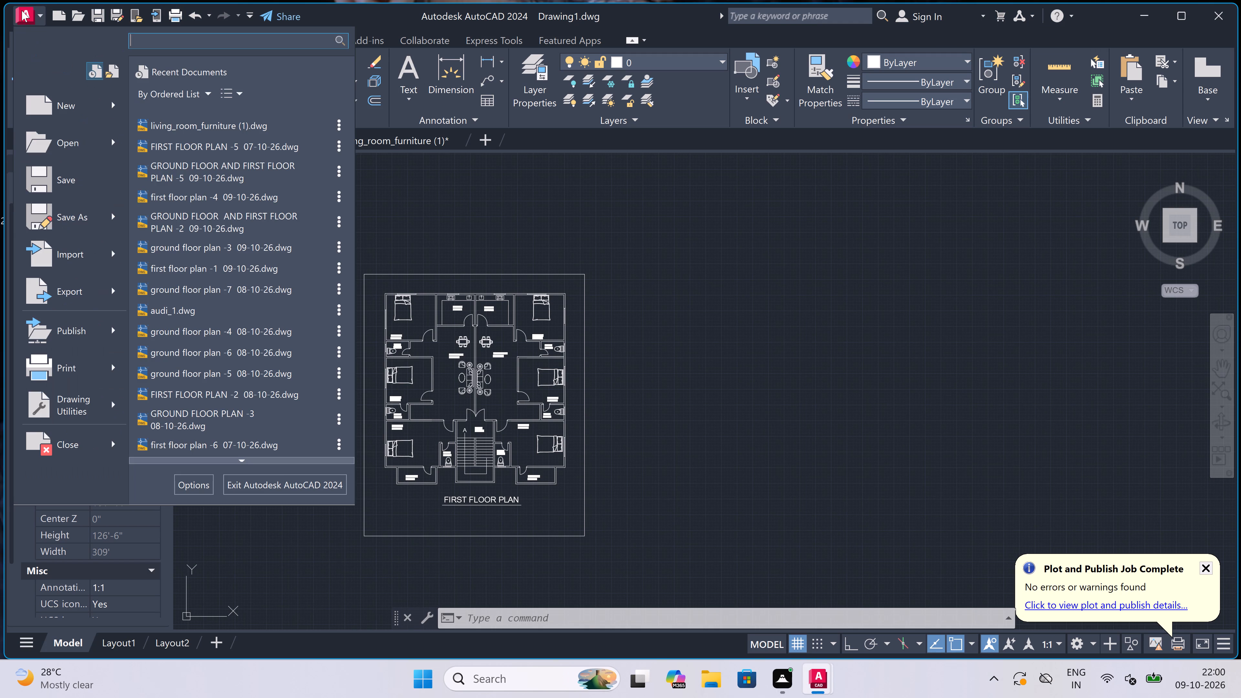
left_click(82, 210)
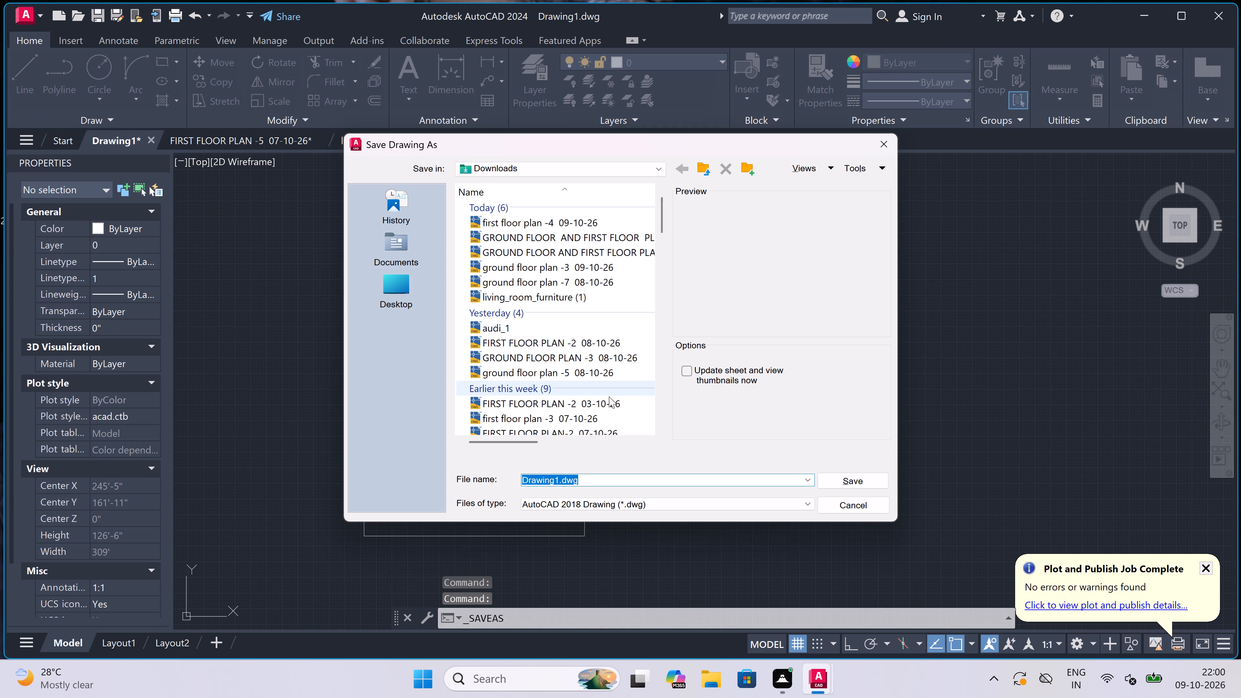
key("BackSpace")
type("FIRST")
key("space")
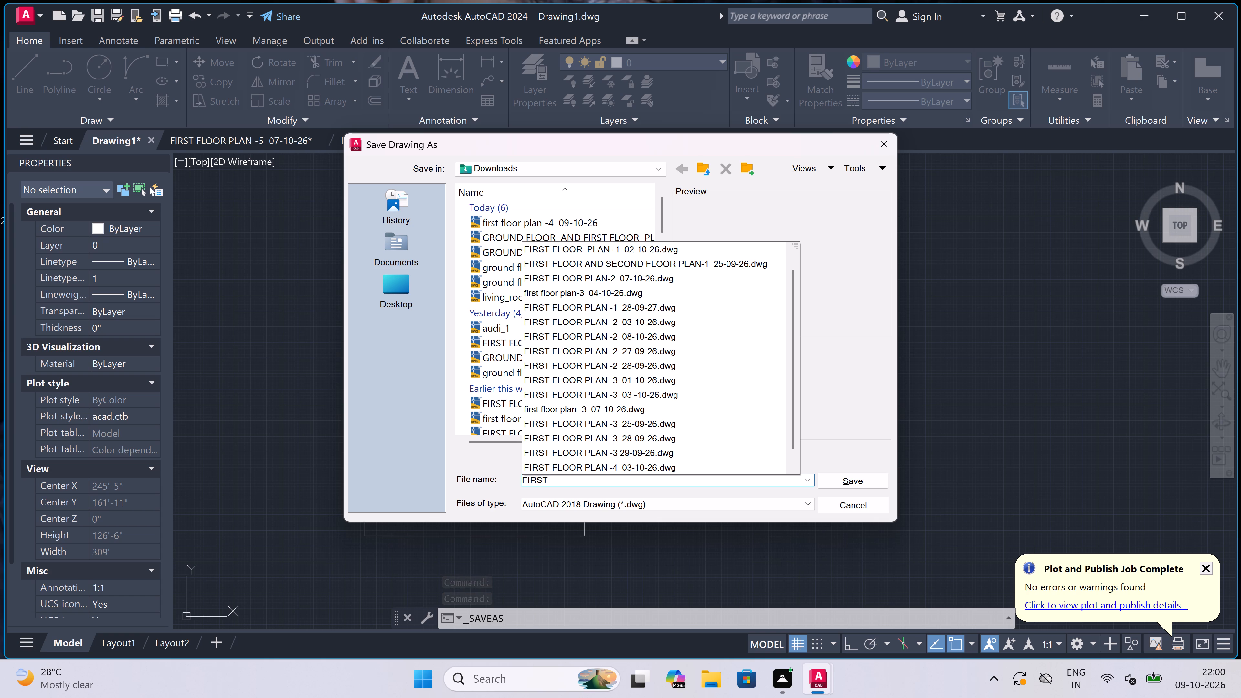
type("FLOOR PLAN -")
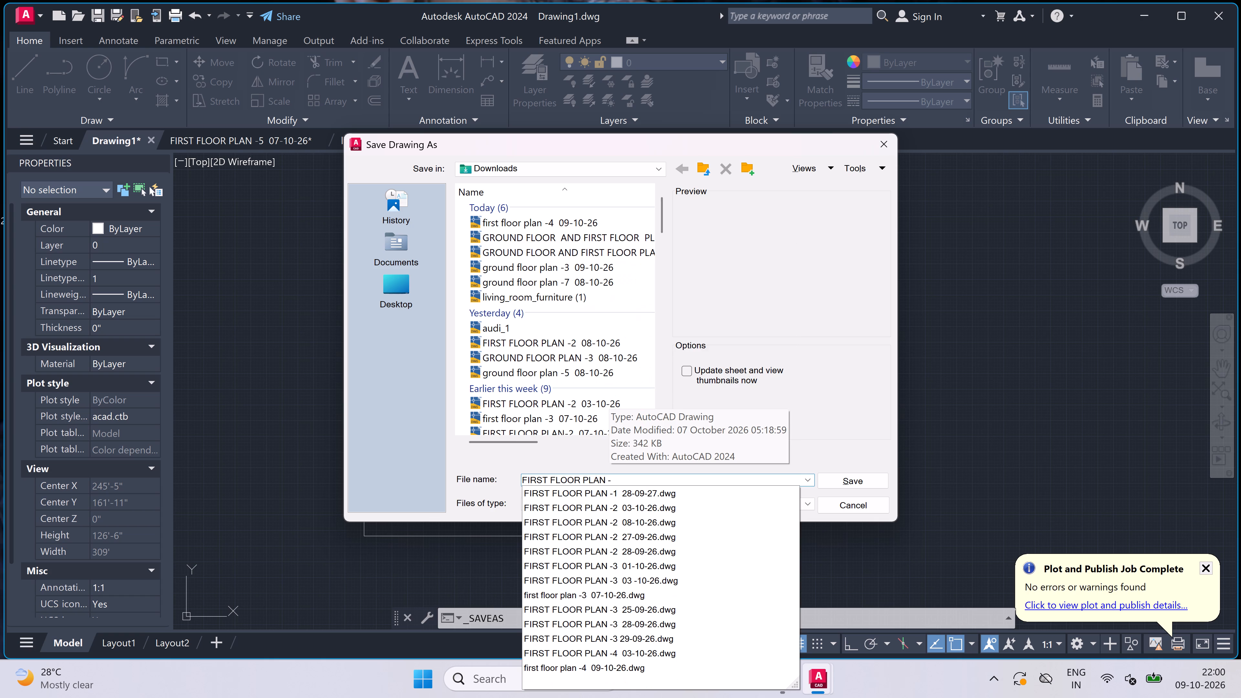
type("6 09-")
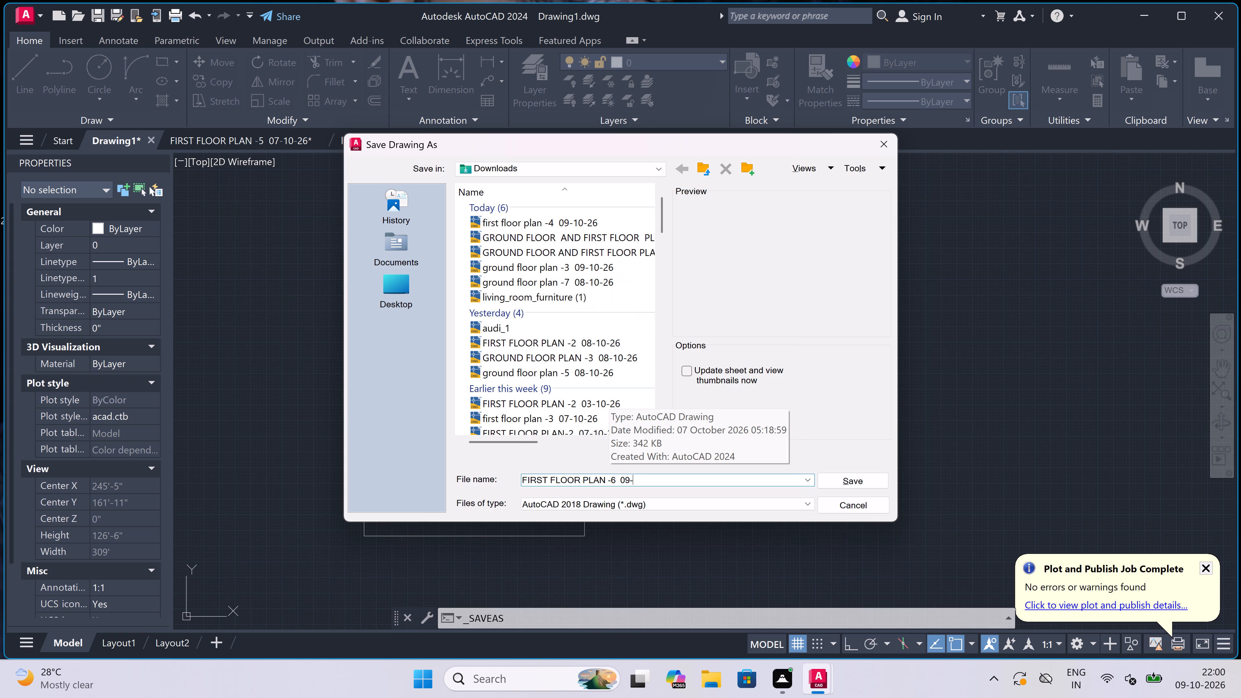
type("10-2")
key("6")
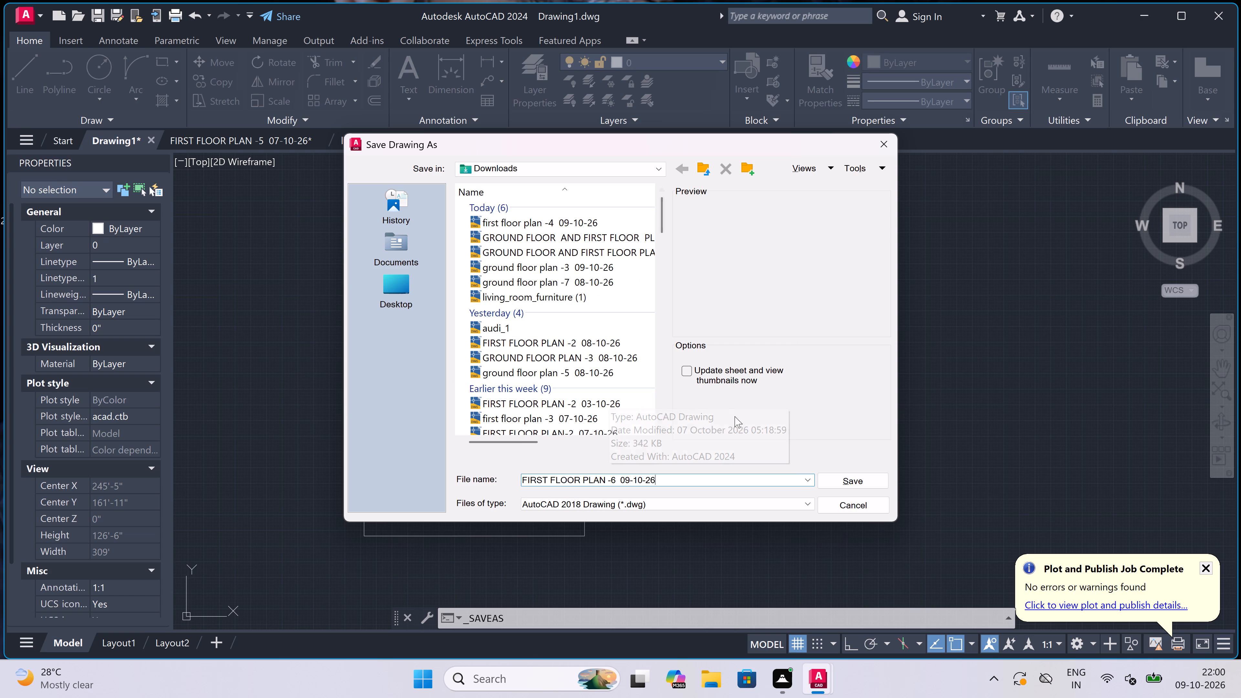
left_click(823, 479)
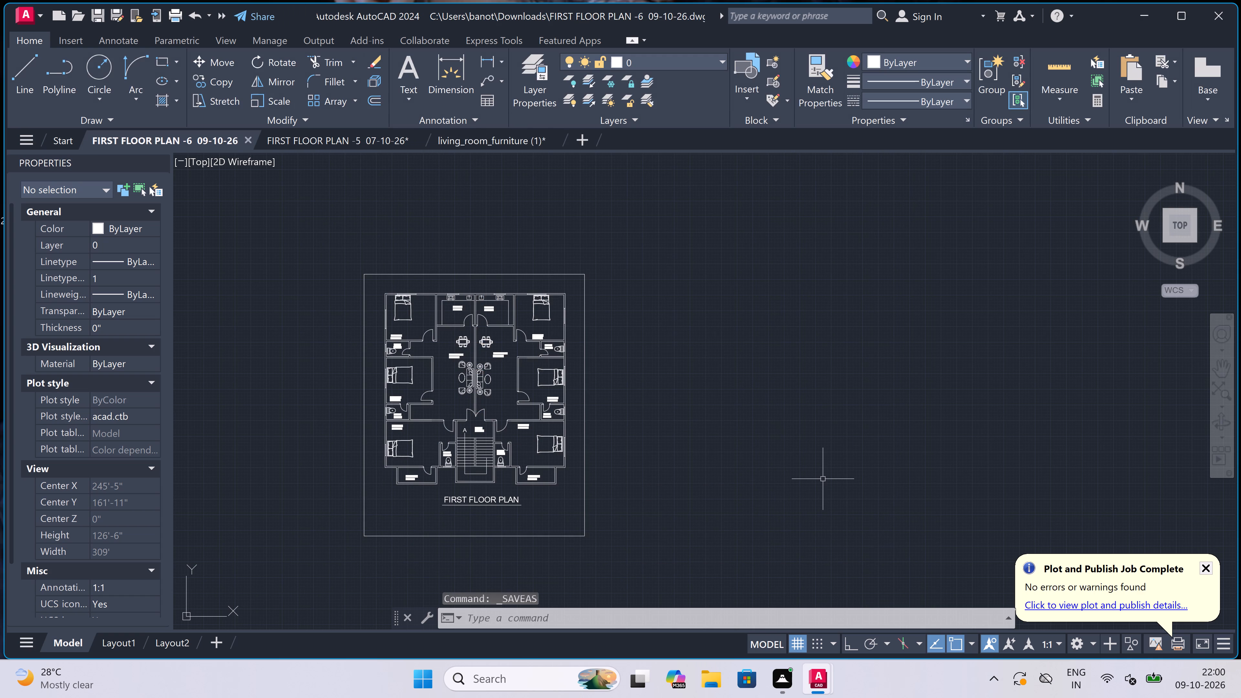
Exit AutoCAD, saving the changes to the open FIRST FLOOR PLAN -5 07-10-26 and living_room_furniture (1) drawings.
left_click(1224, 8)
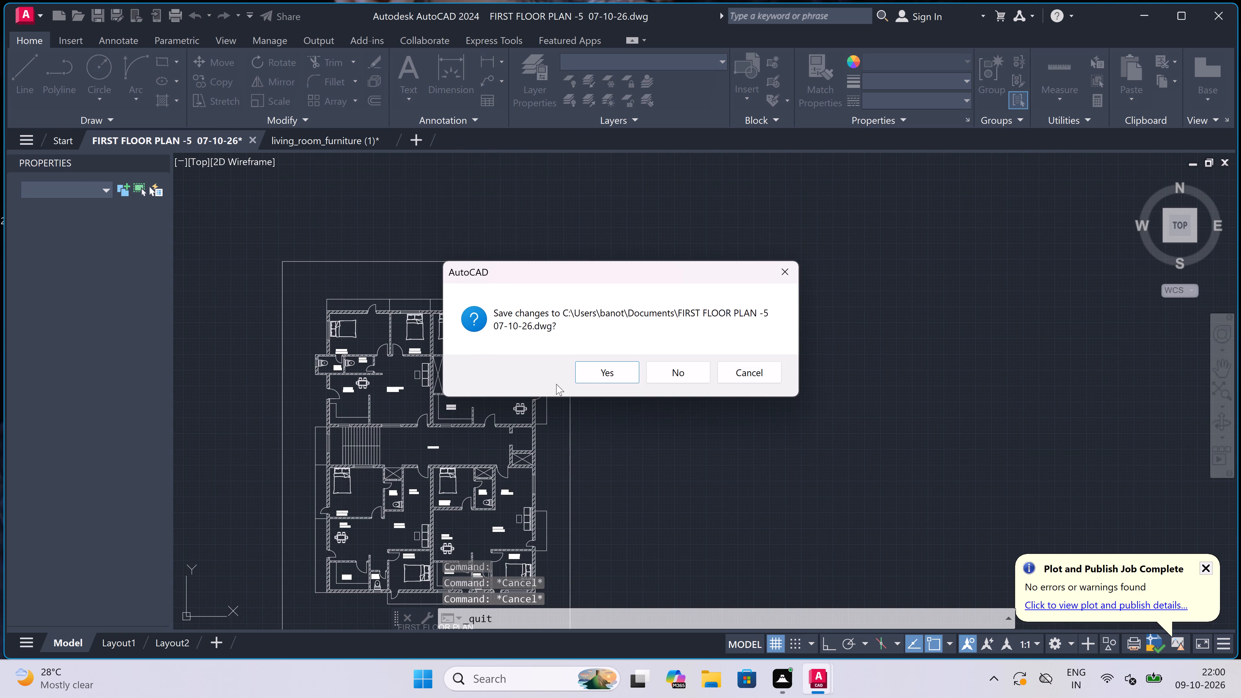
left_click(613, 372)
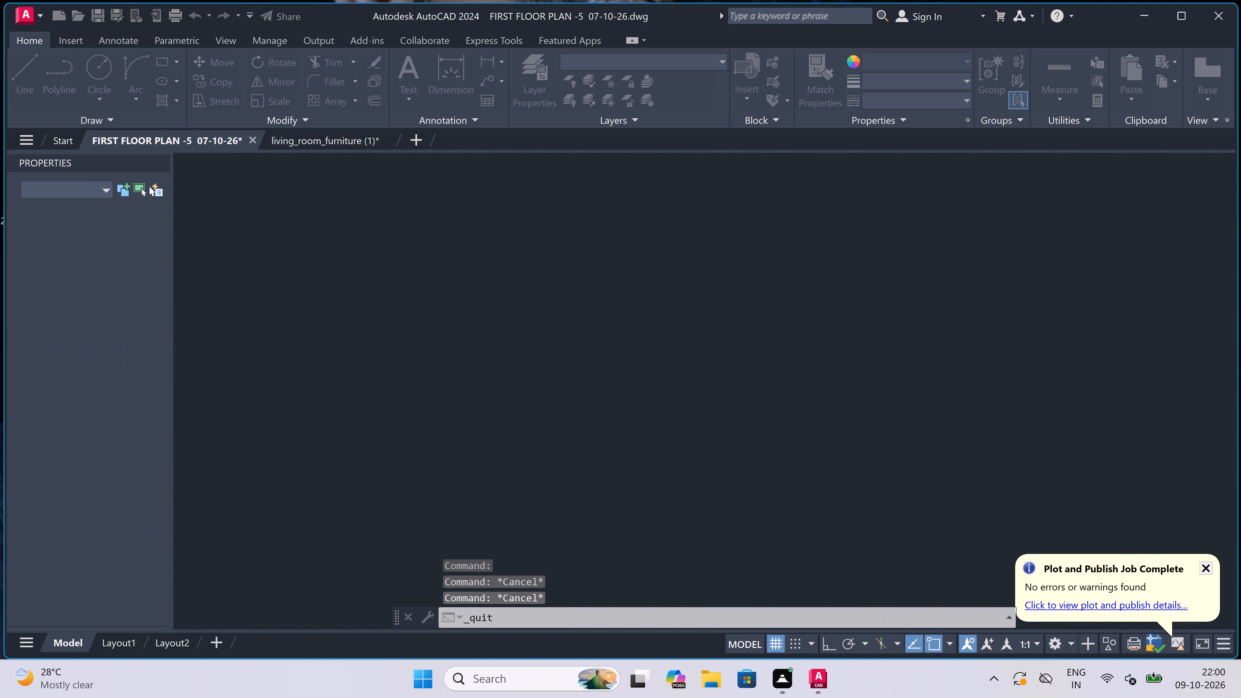
left_click(580, 375)
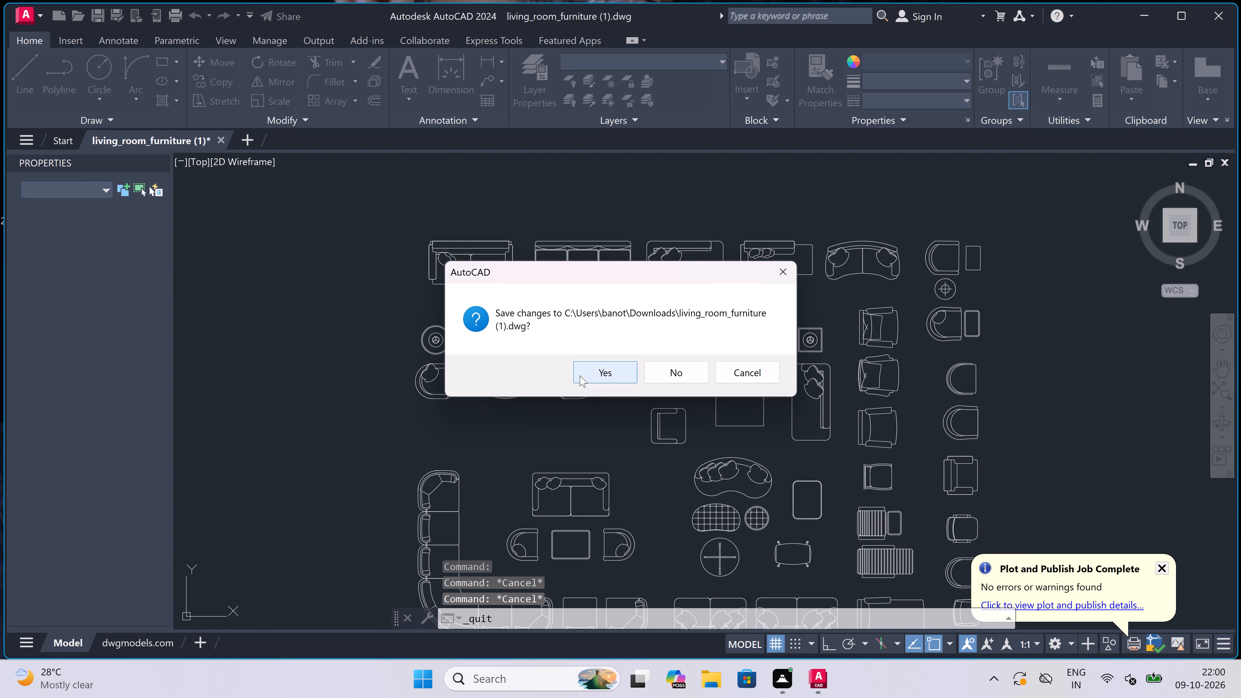